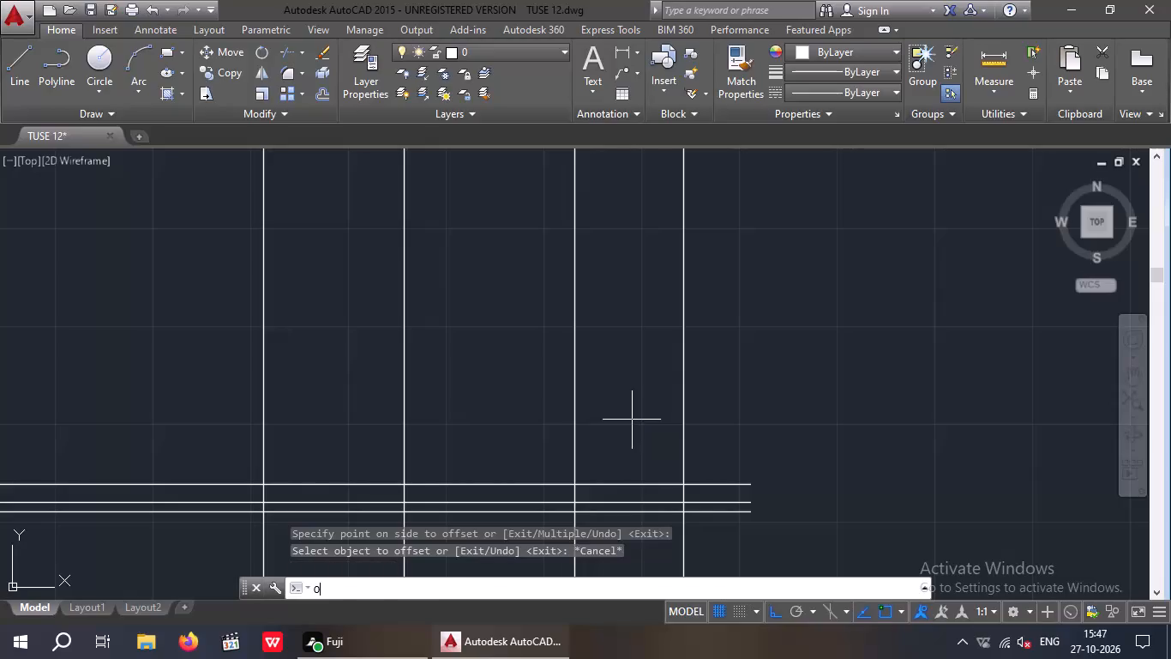
Offset the topmost horizontal level line 12' upward.
type("12")
key("apostrophe")
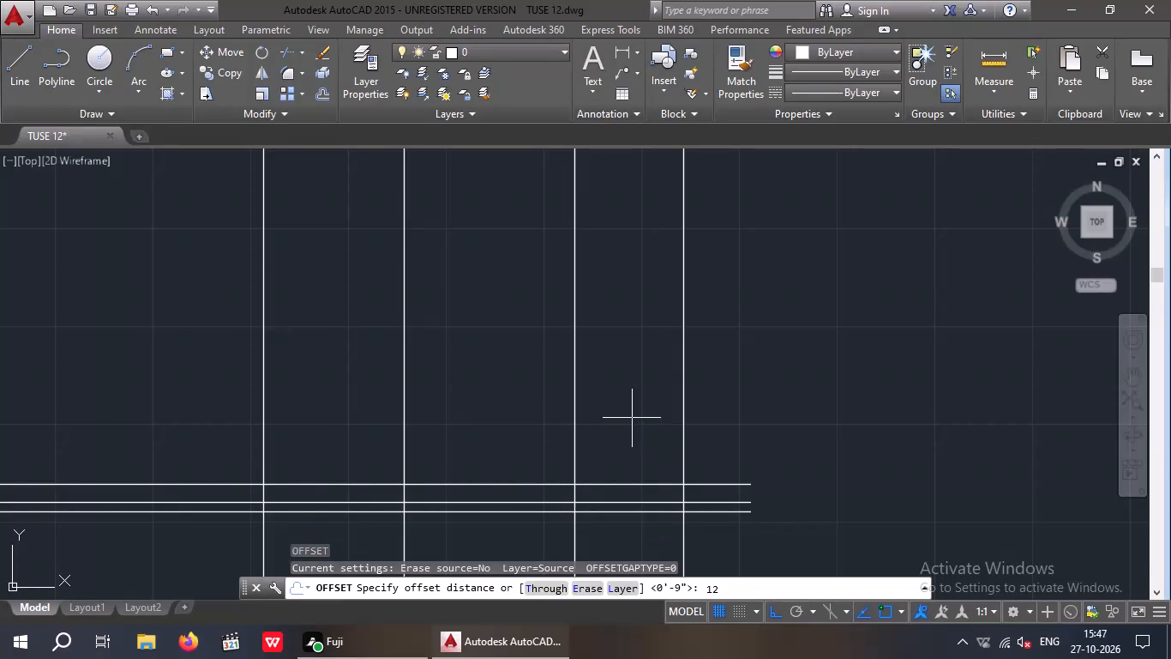
key("Return")
left_click_drag(702, 493, 704, 478)
scroll(709, 429, "down", 2)
middle_click_drag(716, 459, 718, 521)
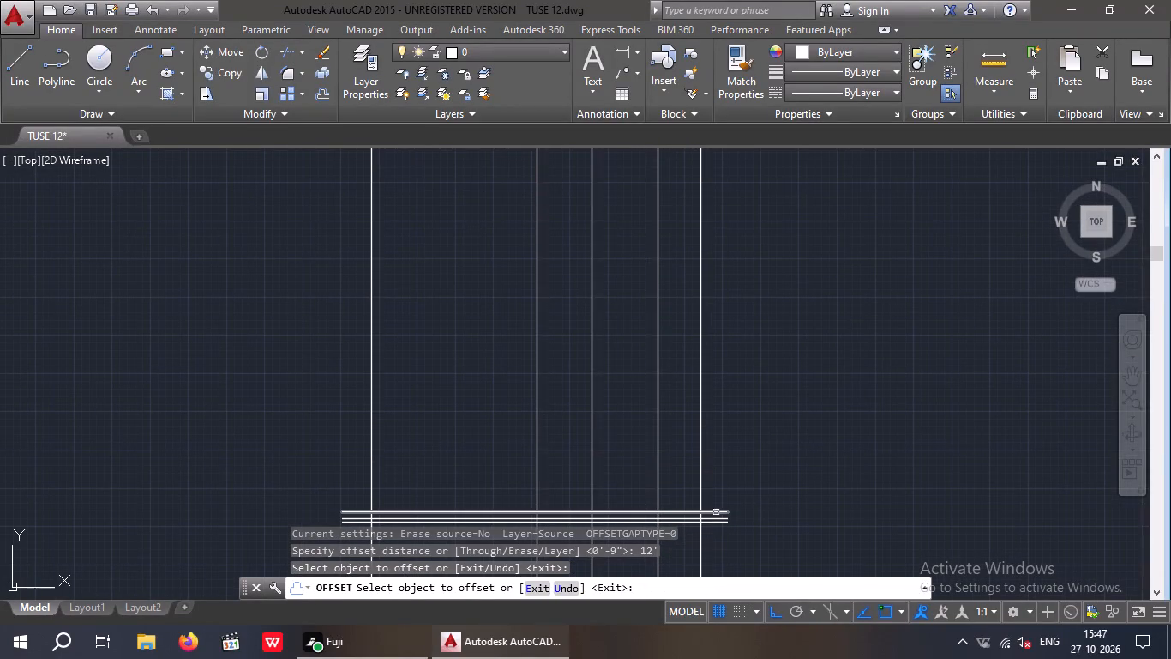
left_click_drag(715, 512, 714, 493)
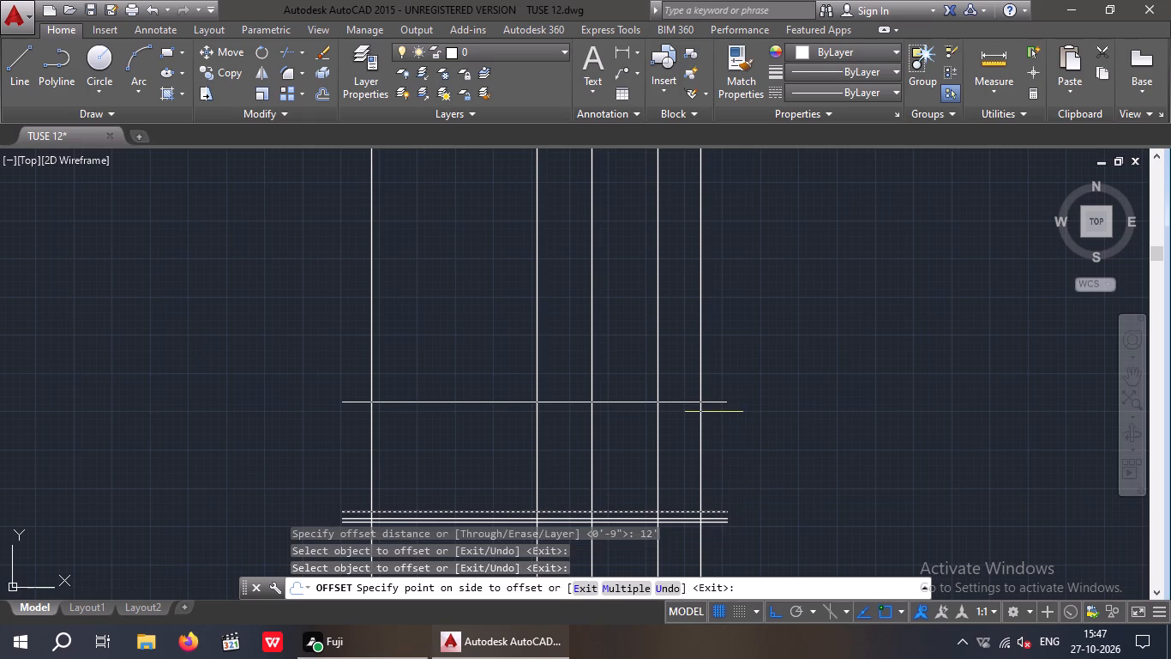
left_click(714, 412)
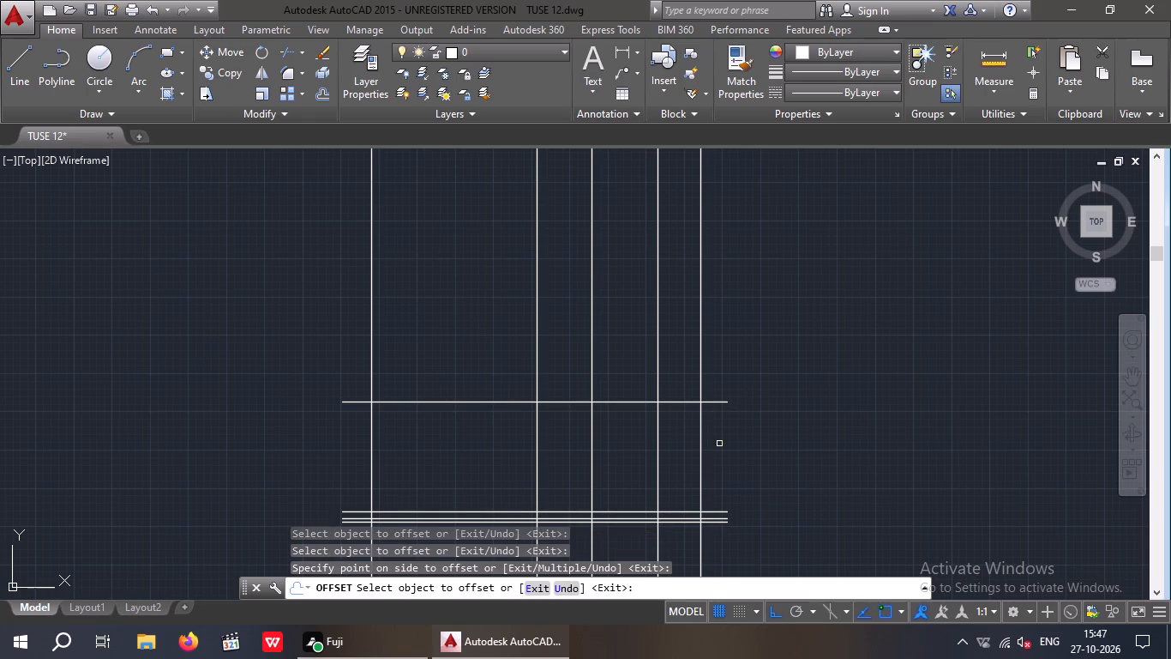
key("Escape")
key("Escape")
Offset the new topmost horizontal line 6" upward.
key("o")
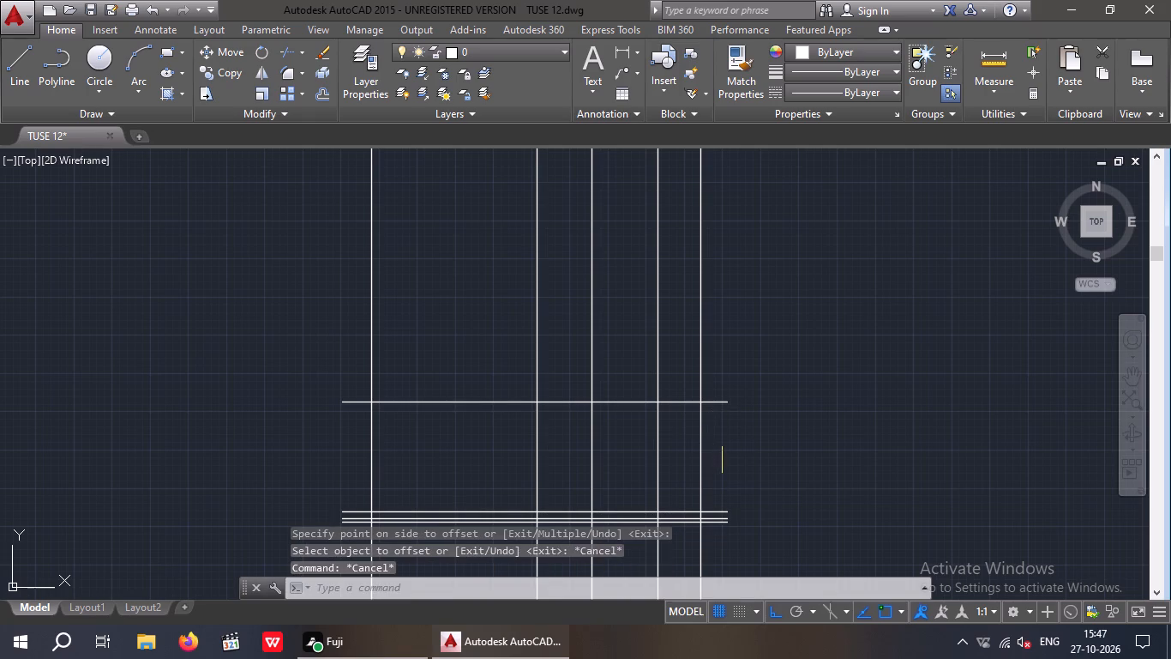
key("Return")
key("6")
key("shift+quotedbl")
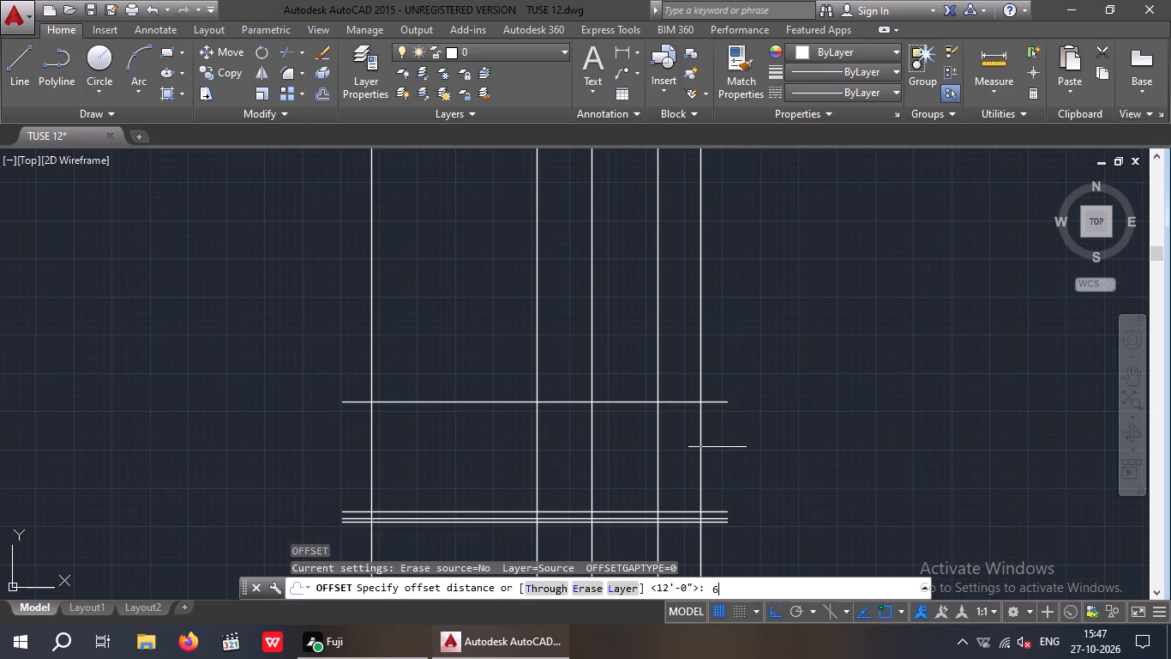
key("Return")
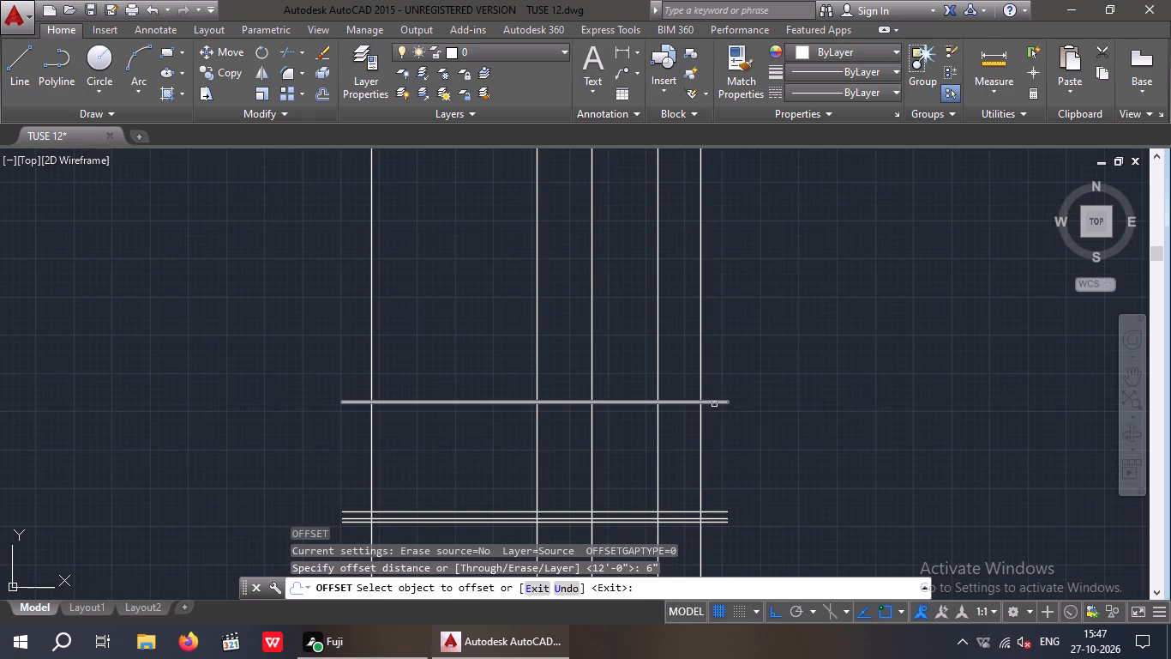
left_click(714, 404)
left_click(724, 371)
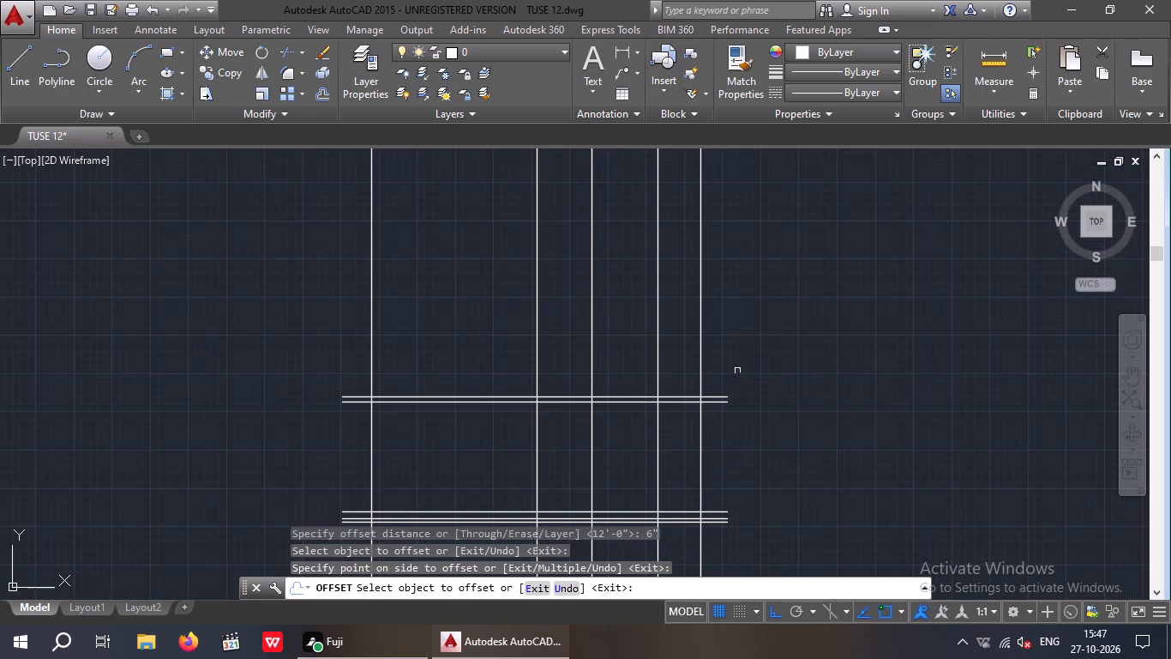
key("Escape")
key("Escape")
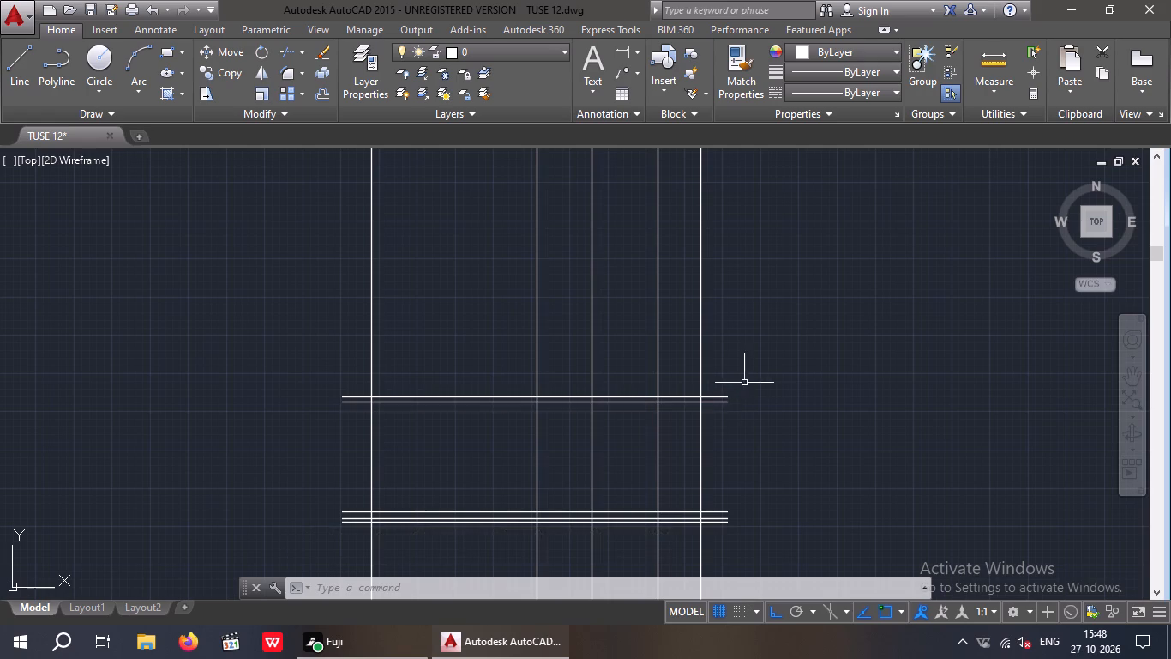
Examine the level lines and vertical construction lines in relation to the floor plan above.
middle_click_drag(768, 375, 776, 422)
key("Escape")
key("Escape")
middle_click_drag(782, 398, 752, 349)
scroll(748, 358, "down", 1)
middle_click_drag(740, 414, 721, 510)
scroll(721, 510, "down", 1)
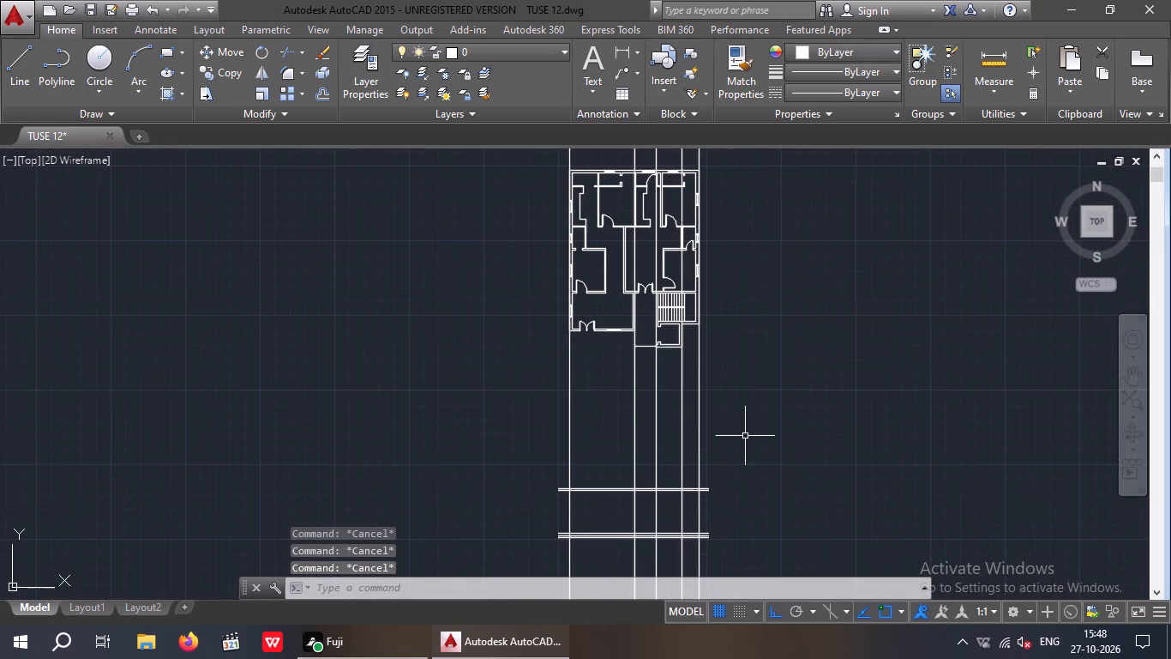
middle_click_drag(745, 434, 691, 409)
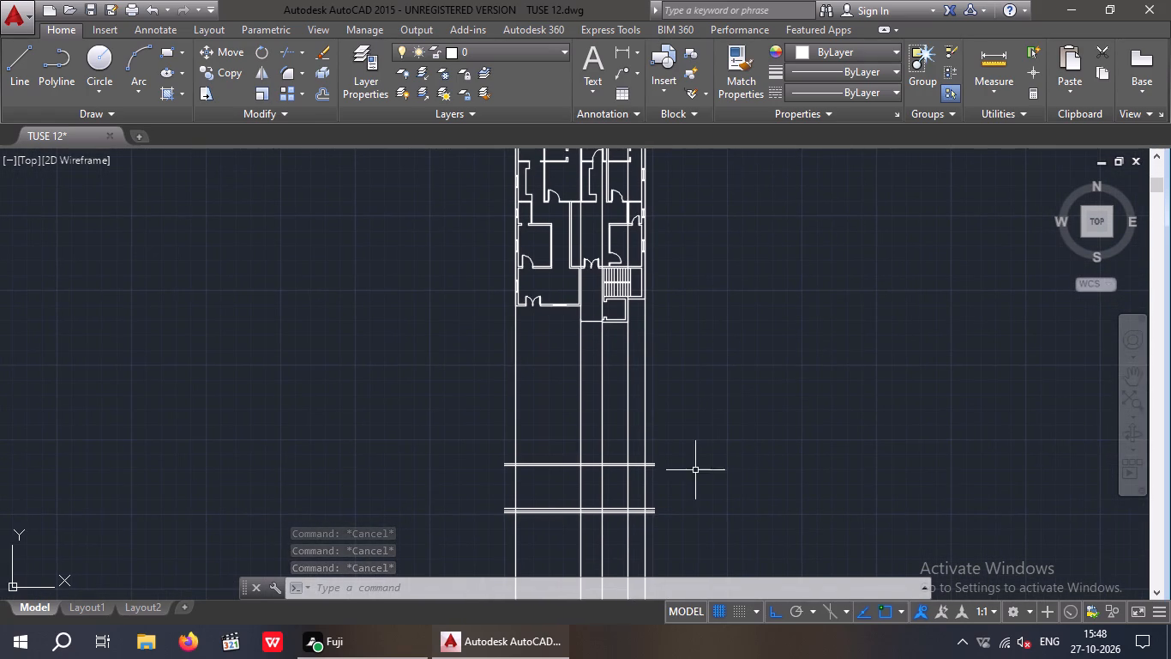
middle_click_drag(695, 471, 638, 491)
scroll(613, 492, "up", 2)
middle_click_drag(624, 465, 633, 448)
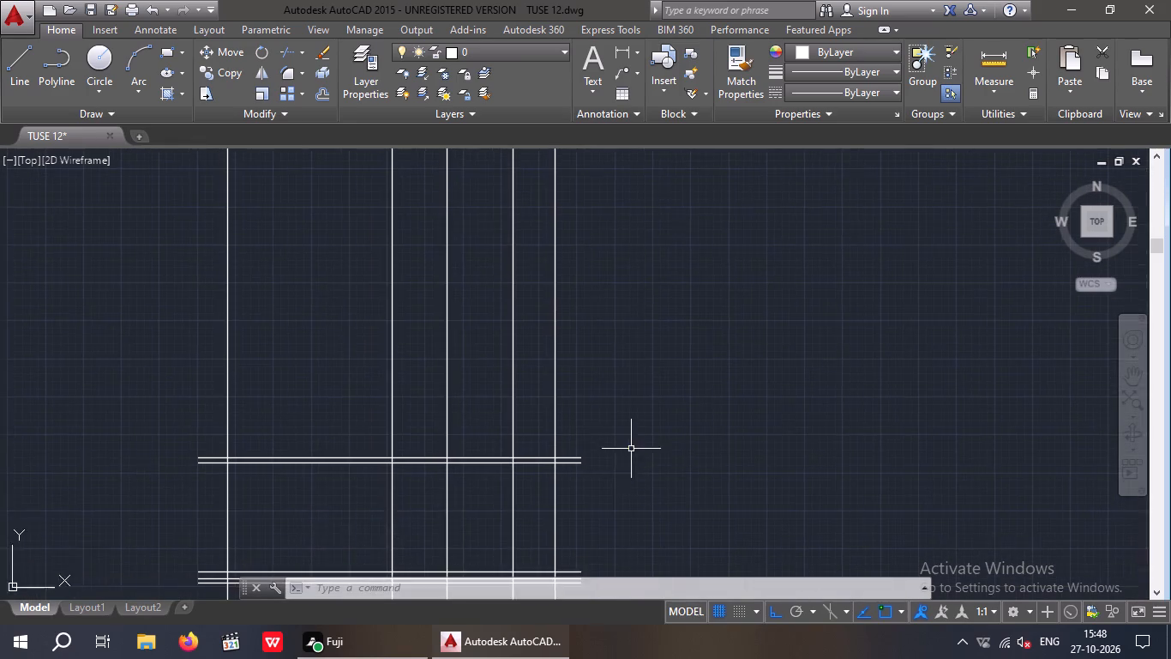
scroll(617, 452, "down", 2)
middle_click_drag(615, 461, 608, 493)
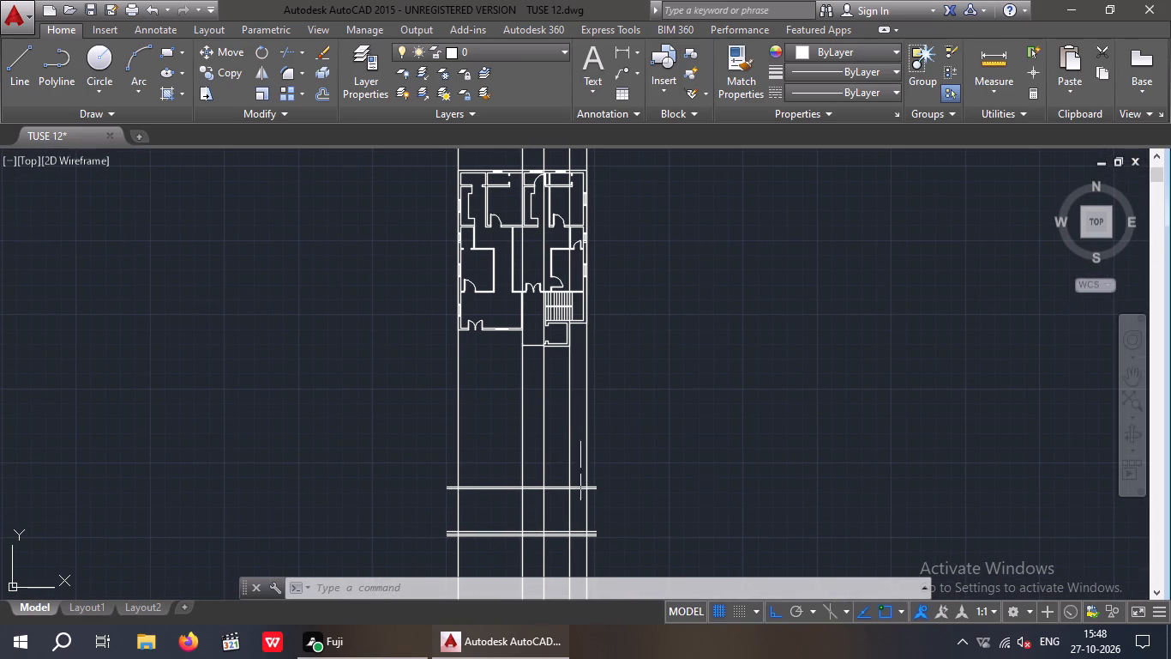
key("Escape")
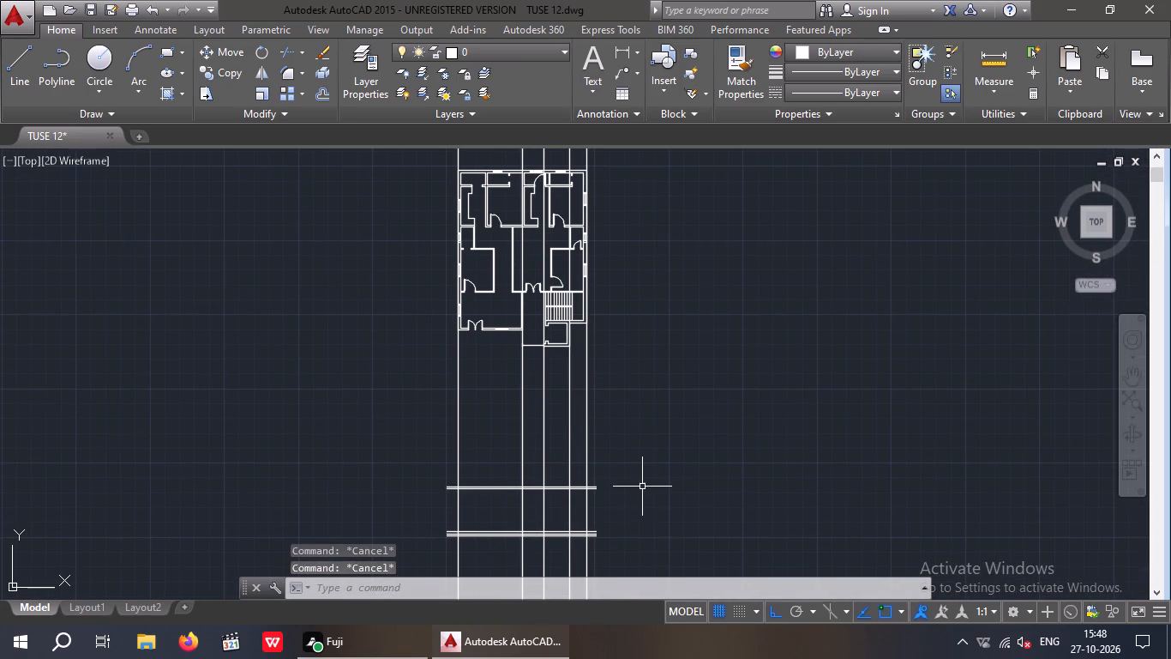
Offset the upper line of the 6" slab pair 3'6" upward.
key("o")
key("Return")
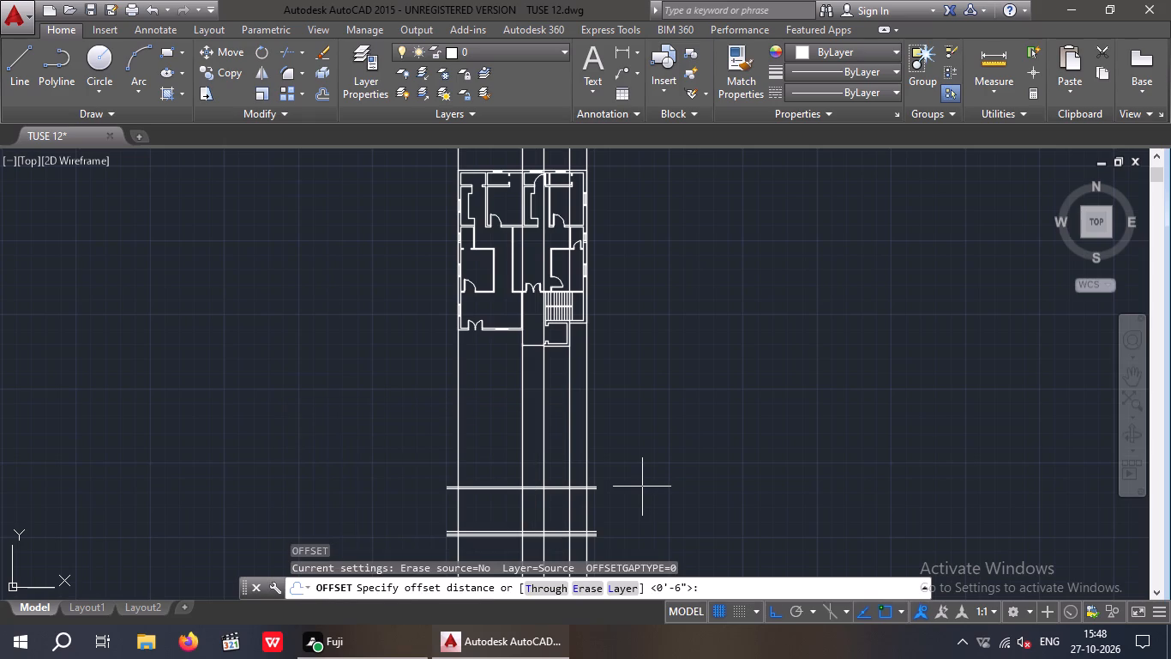
type("3'6\"")
key("Return")
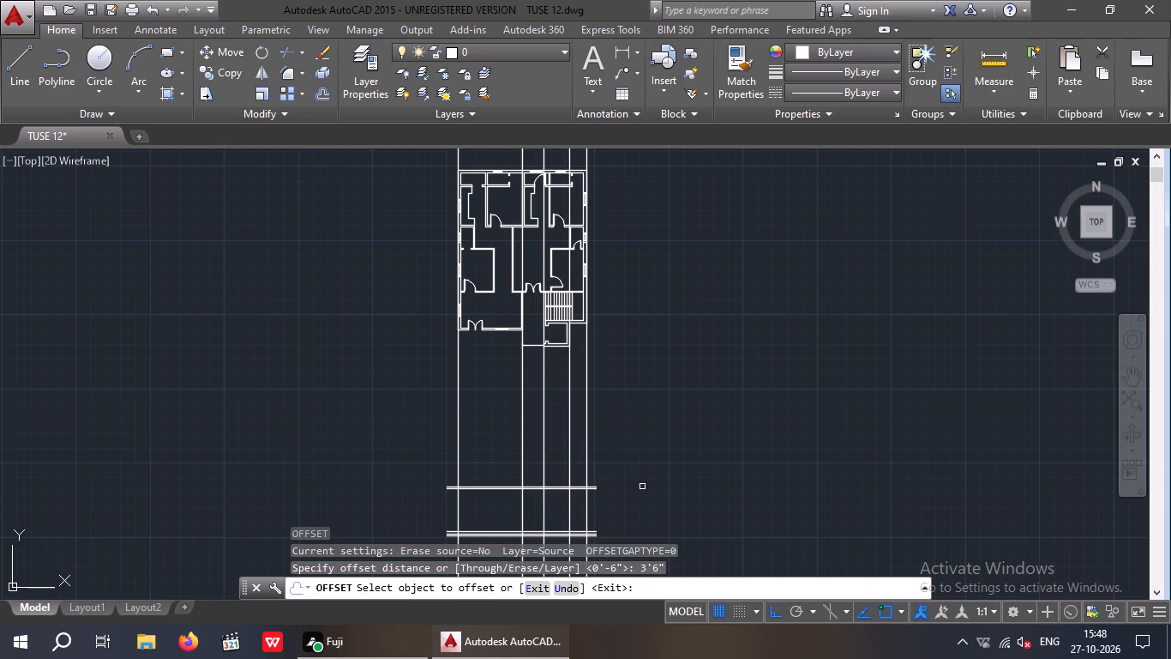
scroll(573, 473, "up", 3)
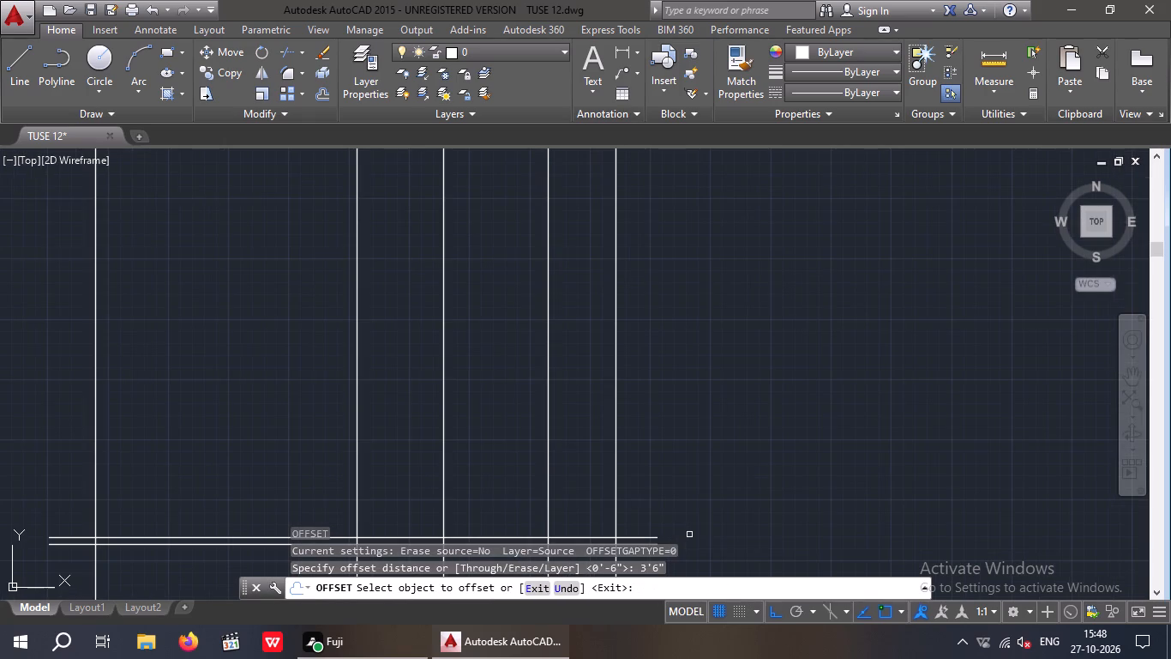
middle_click_drag(666, 485, 678, 352)
left_click_drag(659, 405, 649, 389)
left_click(641, 347)
middle_click_drag(674, 303, 678, 363)
scroll(697, 329, "down", 1)
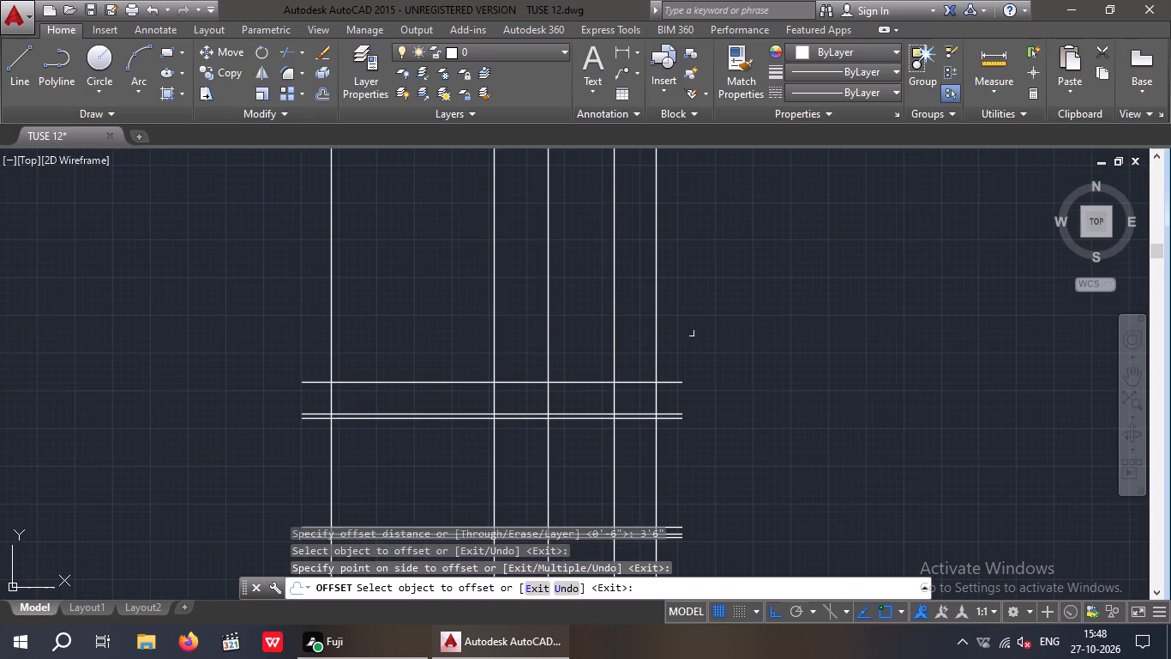
middle_click_drag(691, 334, 685, 378)
key("Escape")
key("Escape")
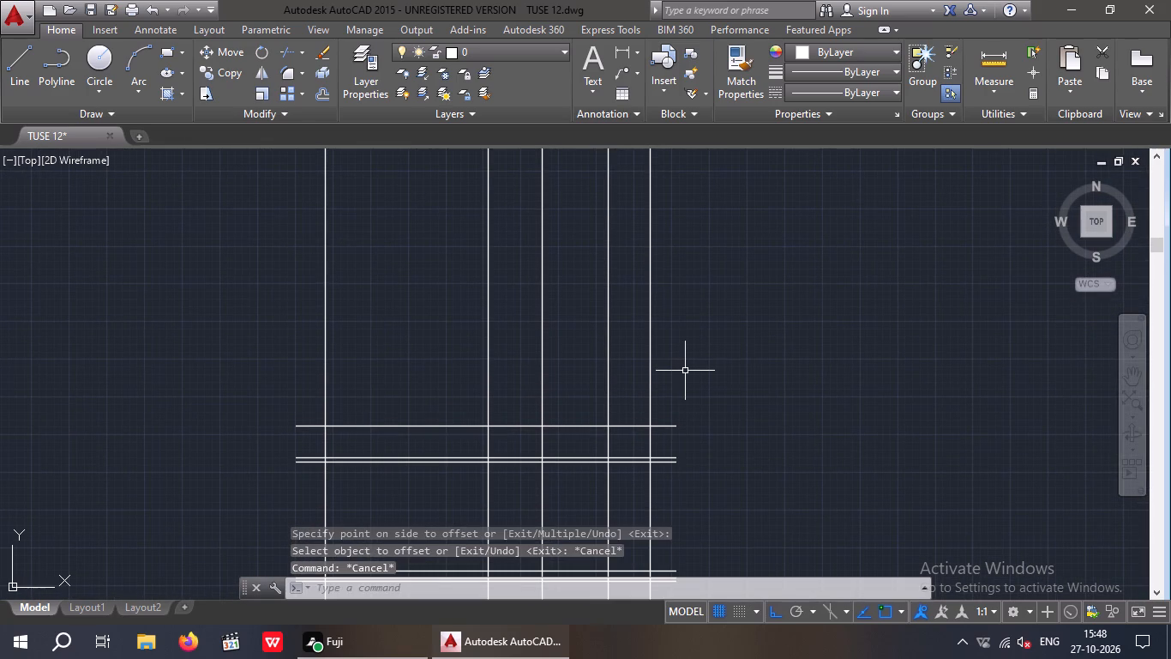
Offset the topmost horizontal level line 5' upward.
key("o")
key("Return")
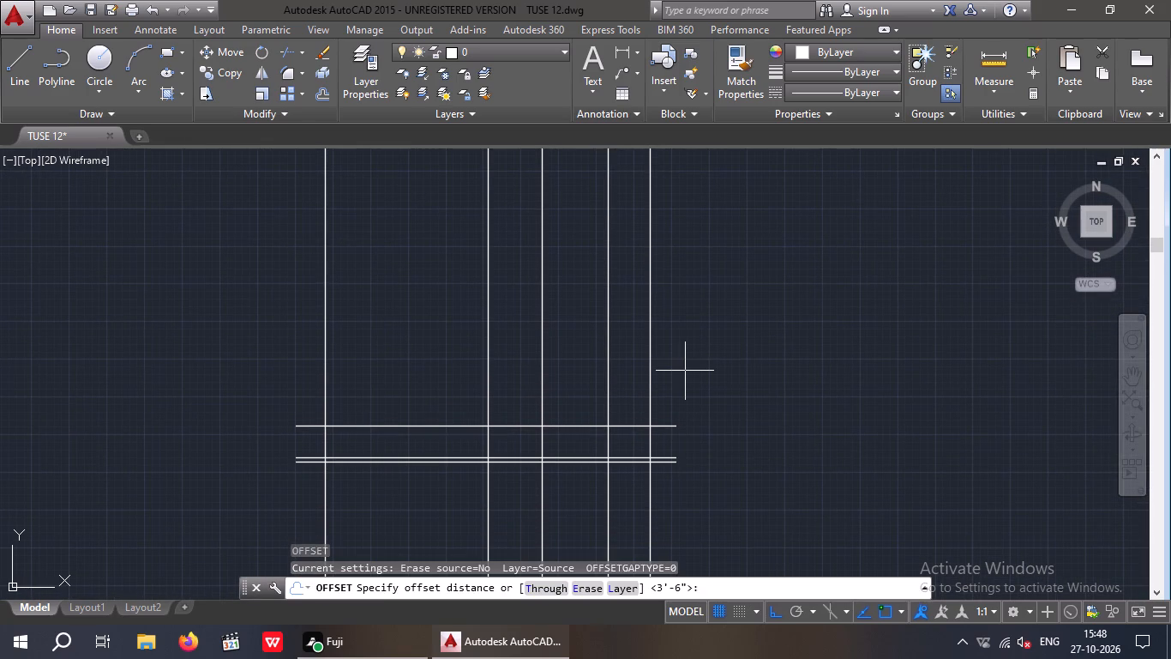
type("5'")
key("Return")
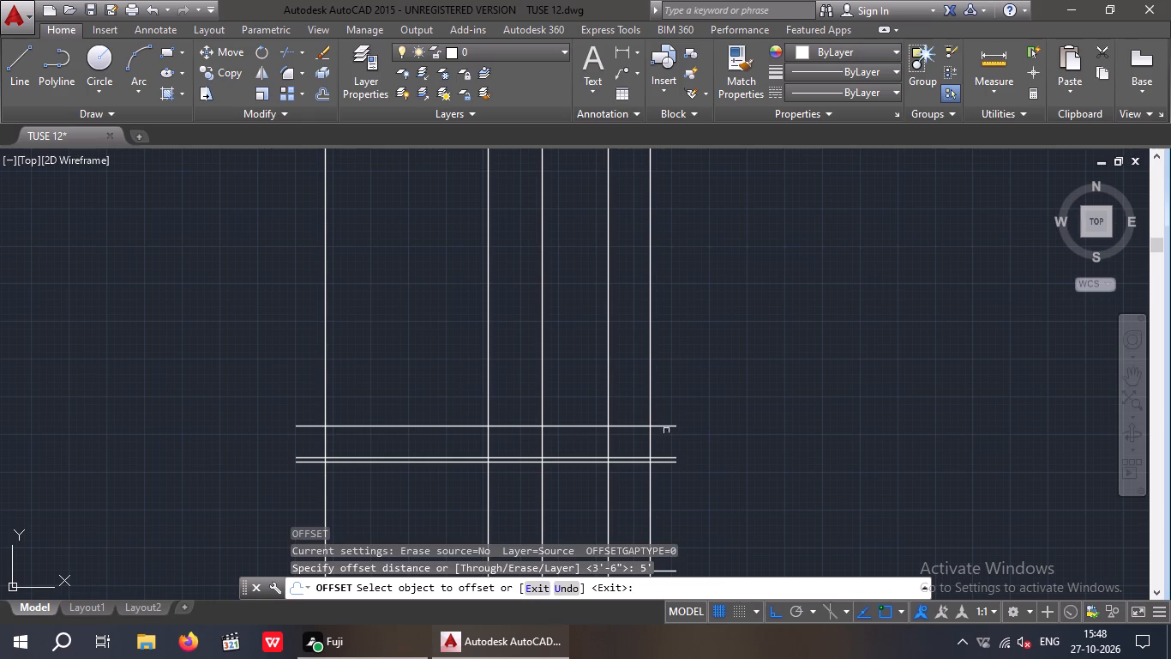
left_click_drag(671, 426, 665, 405)
left_click(652, 336)
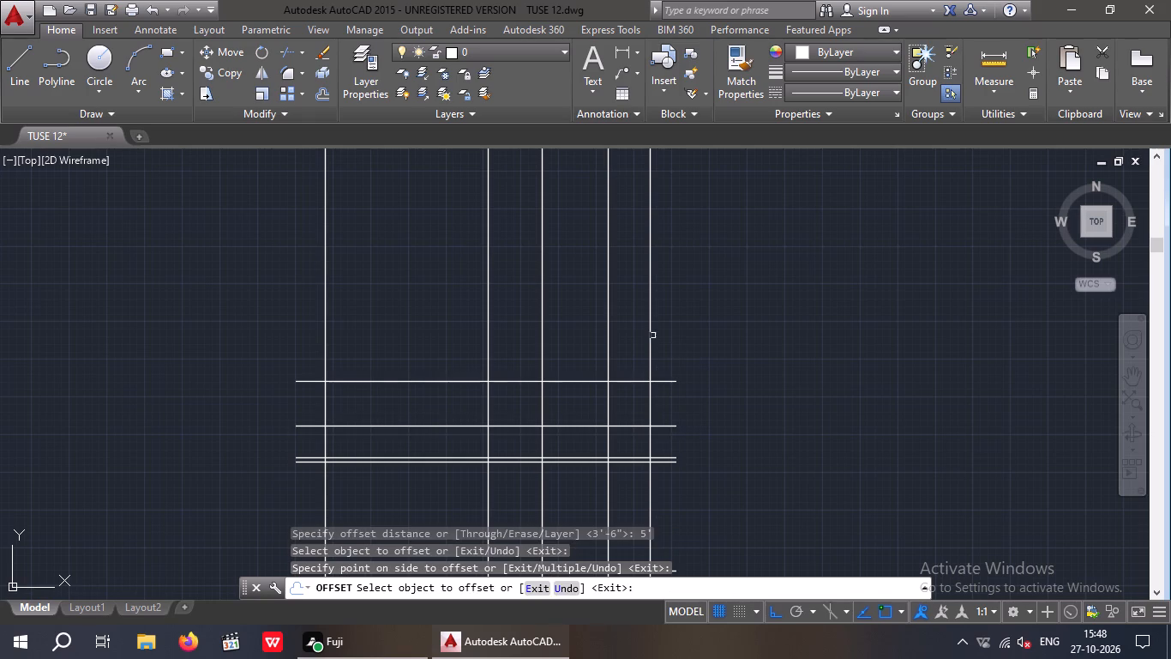
key("Escape")
key("Escape")
key("Escape")
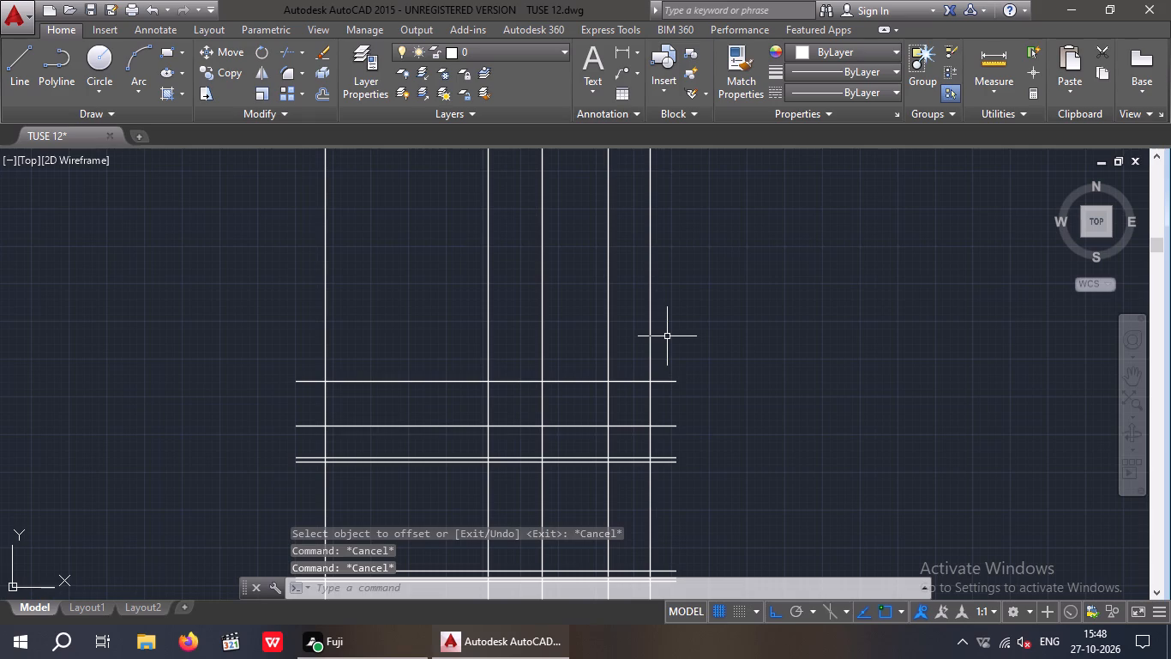
Trim all five vertical construction lines above the topmost horizontal level line.
scroll(682, 366, "down", 2)
middle_click_drag(682, 367, 643, 437)
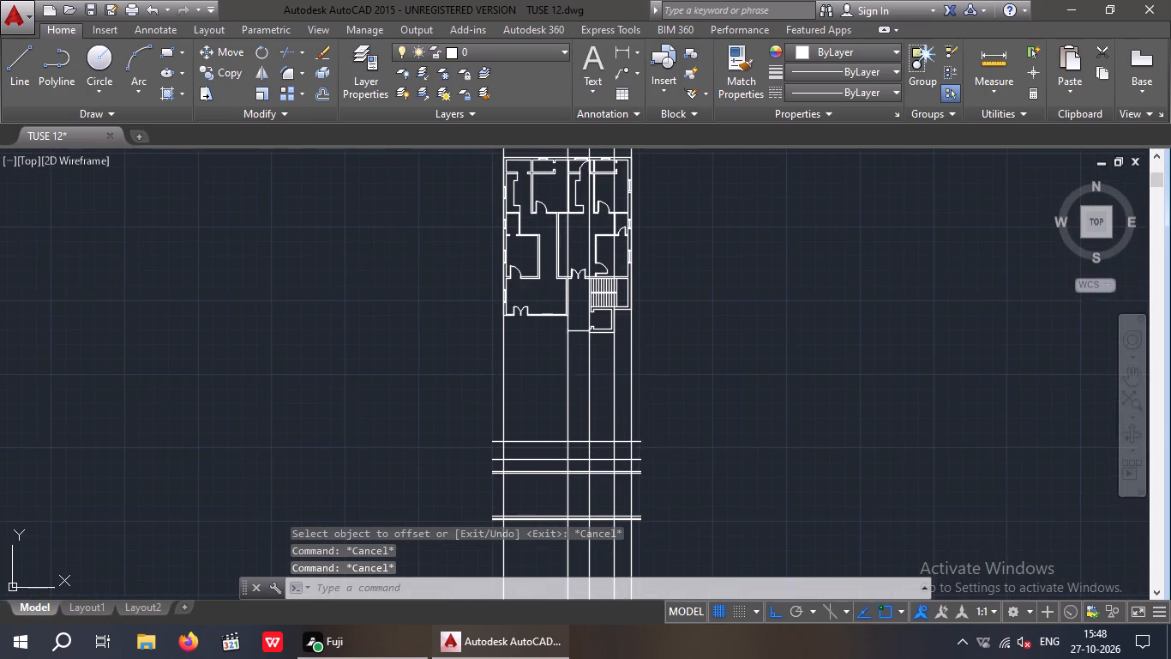
middle_click_drag(671, 427, 643, 354)
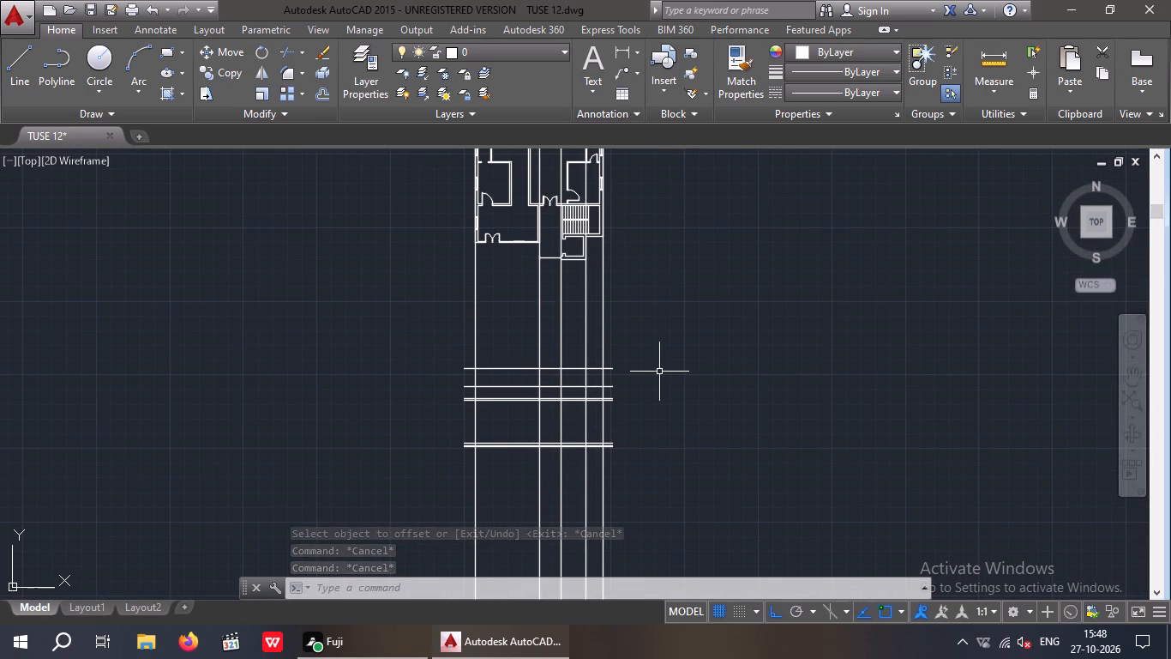
type("TR")
key("space")
key("space")
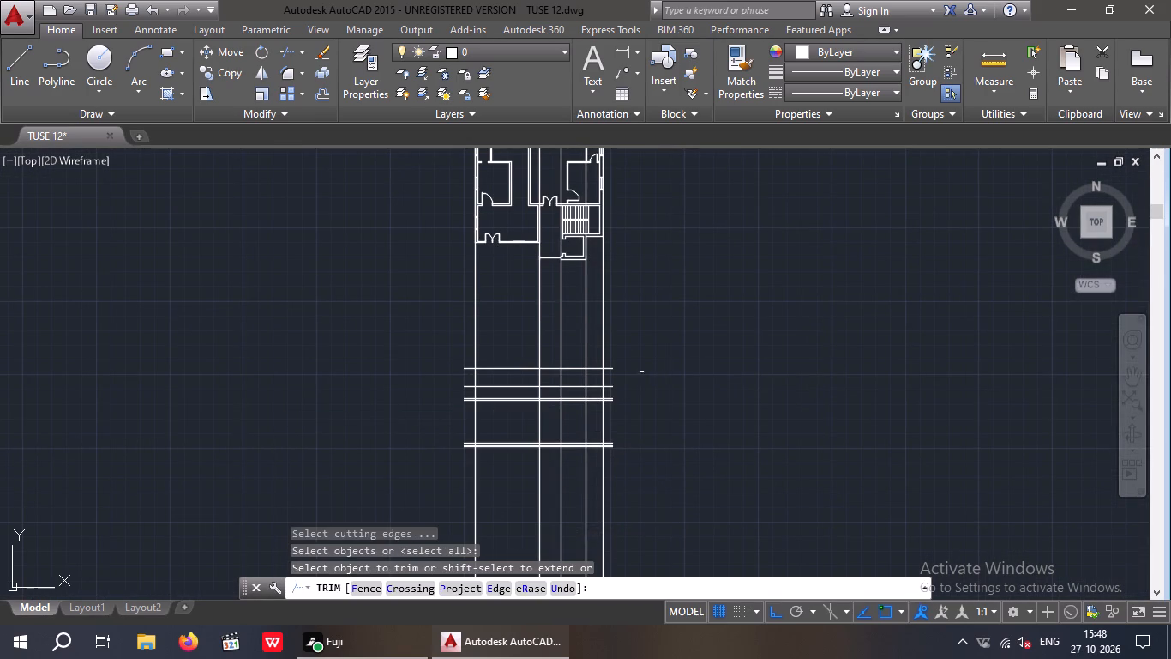
middle_click_drag(623, 365, 631, 314)
scroll(586, 288, "up", 2)
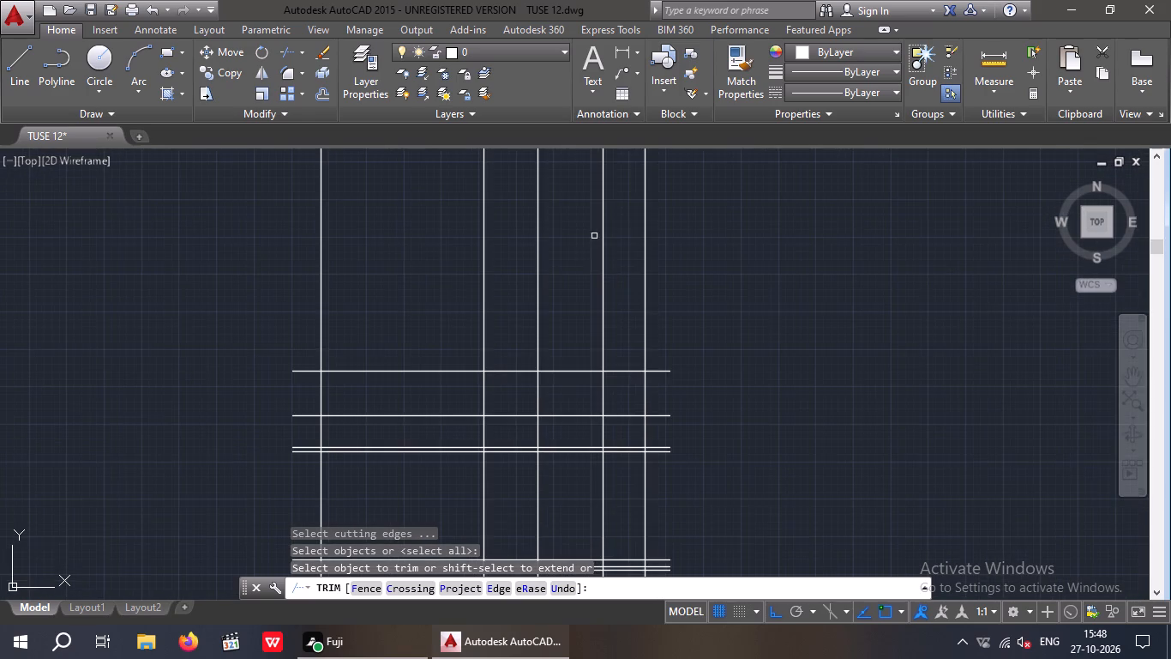
middle_click_drag(591, 254, 618, 165)
left_click_drag(709, 197, 493, 215)
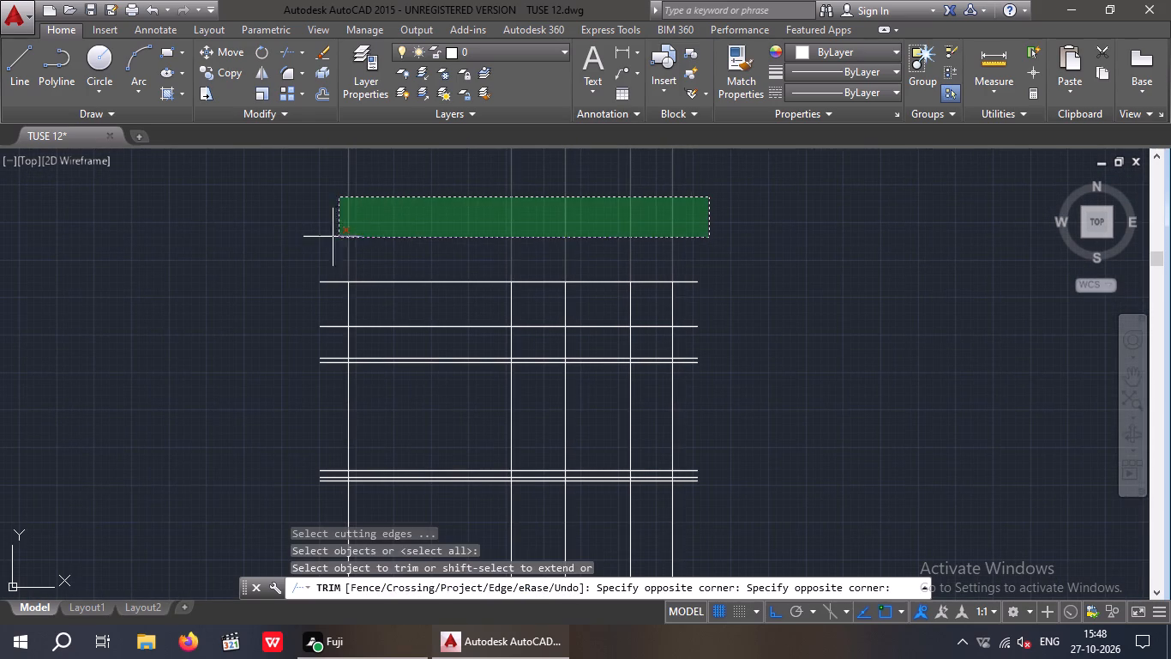
left_click(319, 235)
Trim all five vertical construction lines below the lowest horizontal base line.
scroll(332, 226, "down", 3)
middle_click_drag(253, 263, 285, 402)
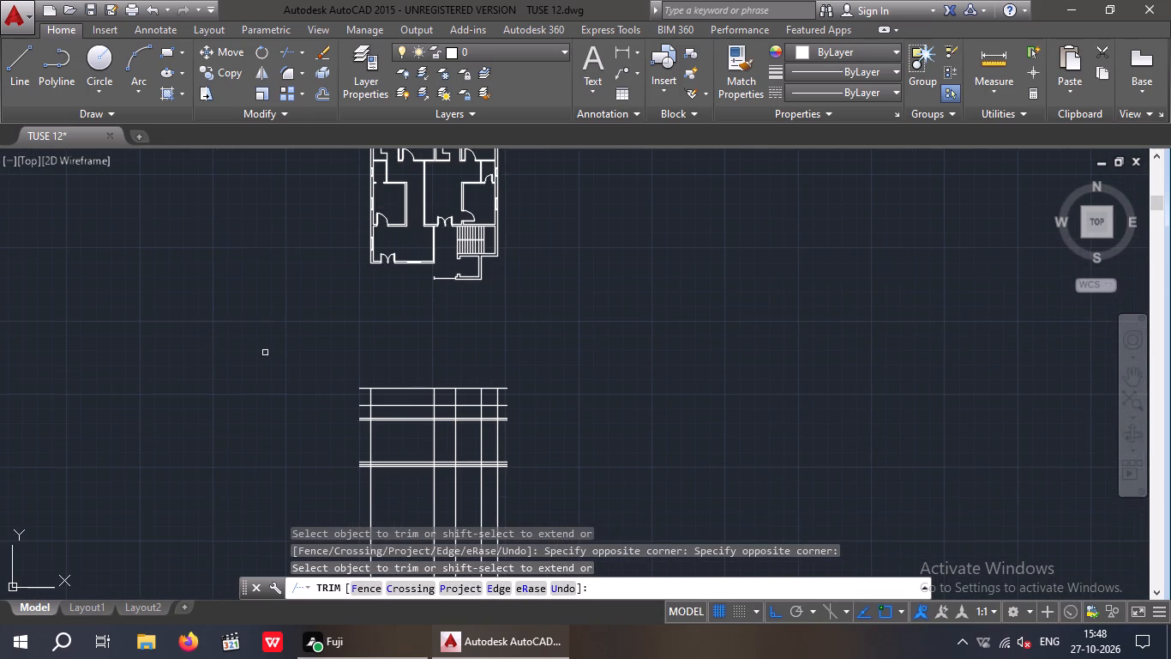
middle_click_drag(265, 353, 297, 222)
left_click_drag(589, 387, 573, 396)
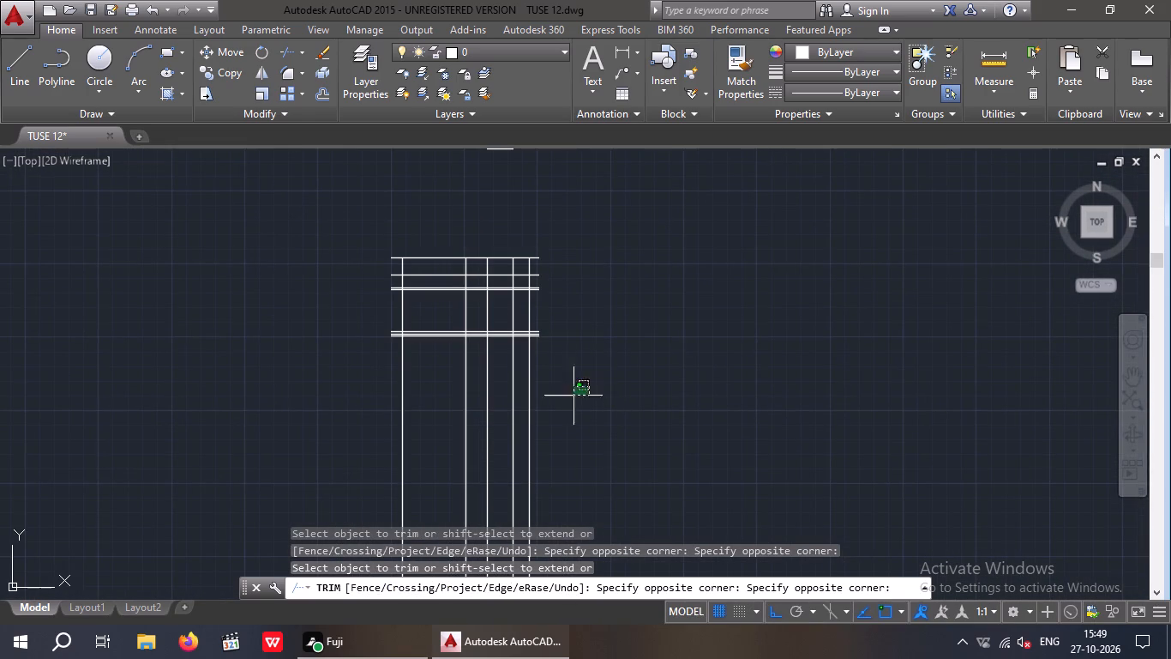
left_click_drag(573, 396, 501, 411)
left_click(299, 454)
Trim the overhanging ends of all horizontal level lines beyond the two outermost vertical lines of the elevation.
middle_click_drag(431, 424, 436, 540)
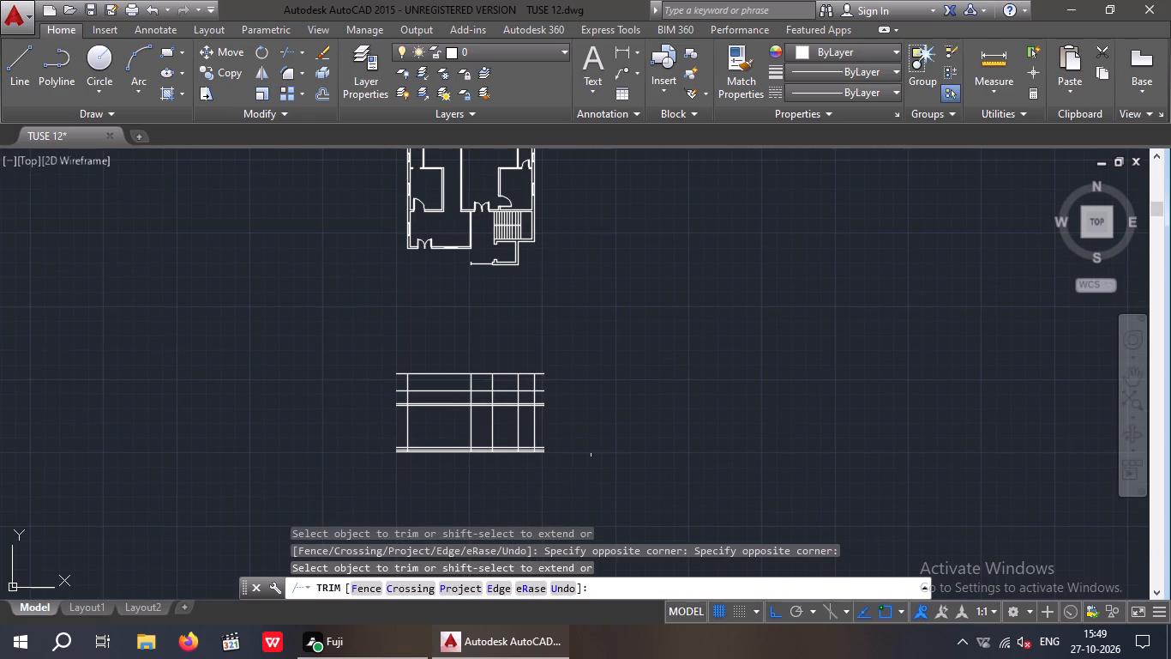
middle_click_drag(583, 445, 598, 400)
scroll(598, 400, "up", 1)
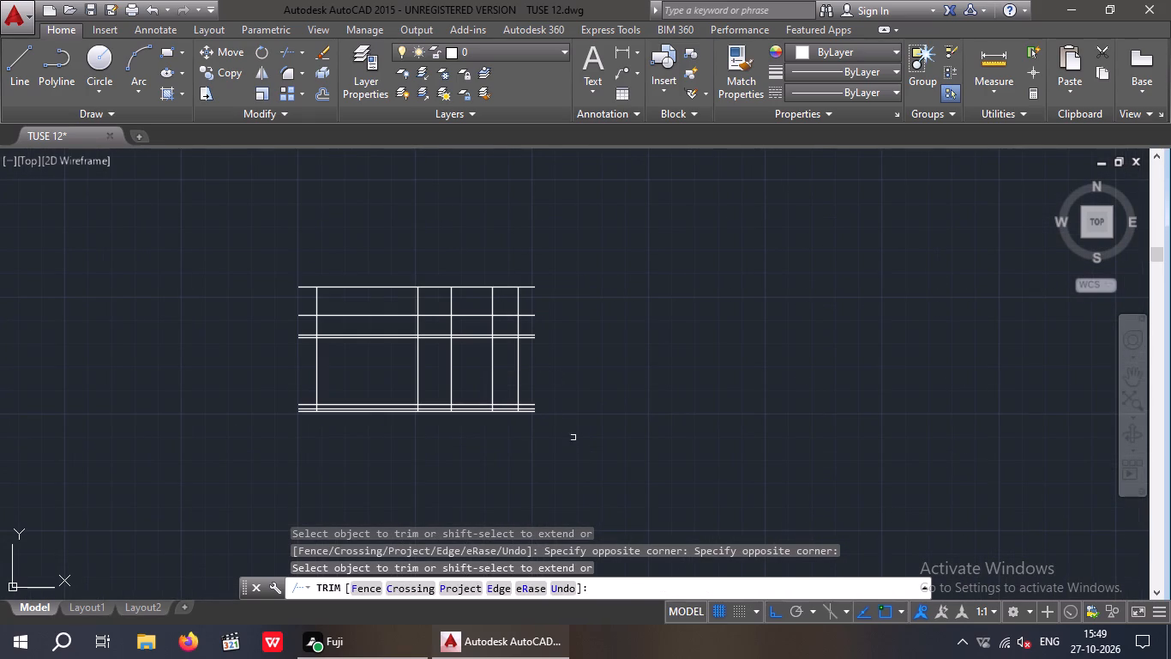
left_click(567, 428)
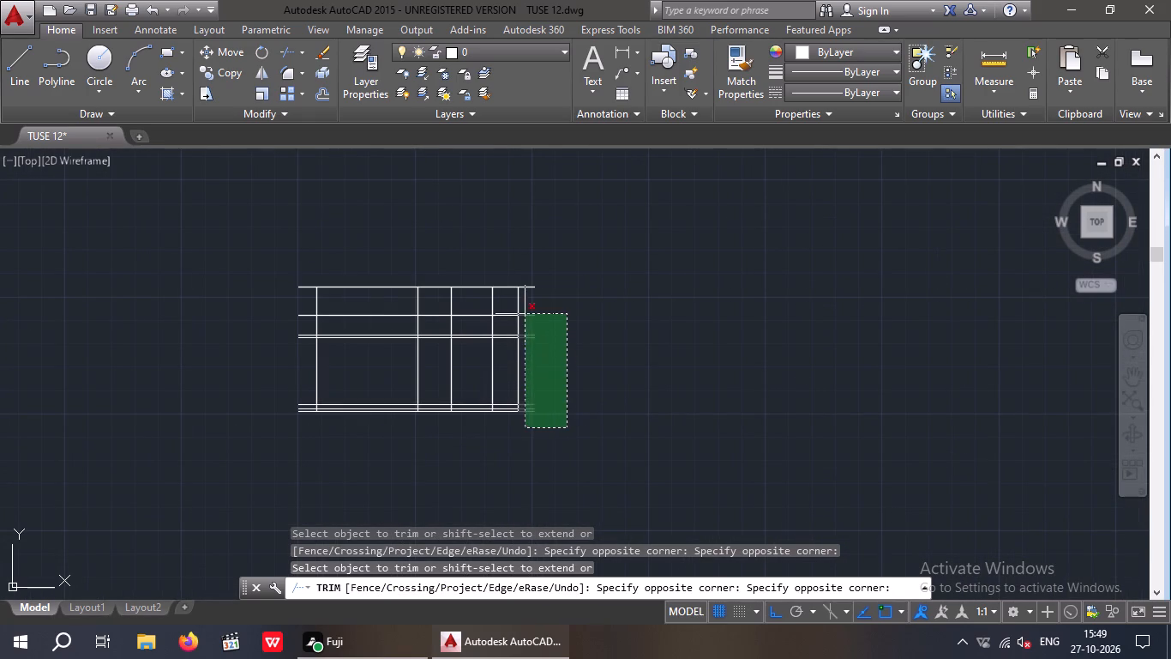
left_click(525, 265)
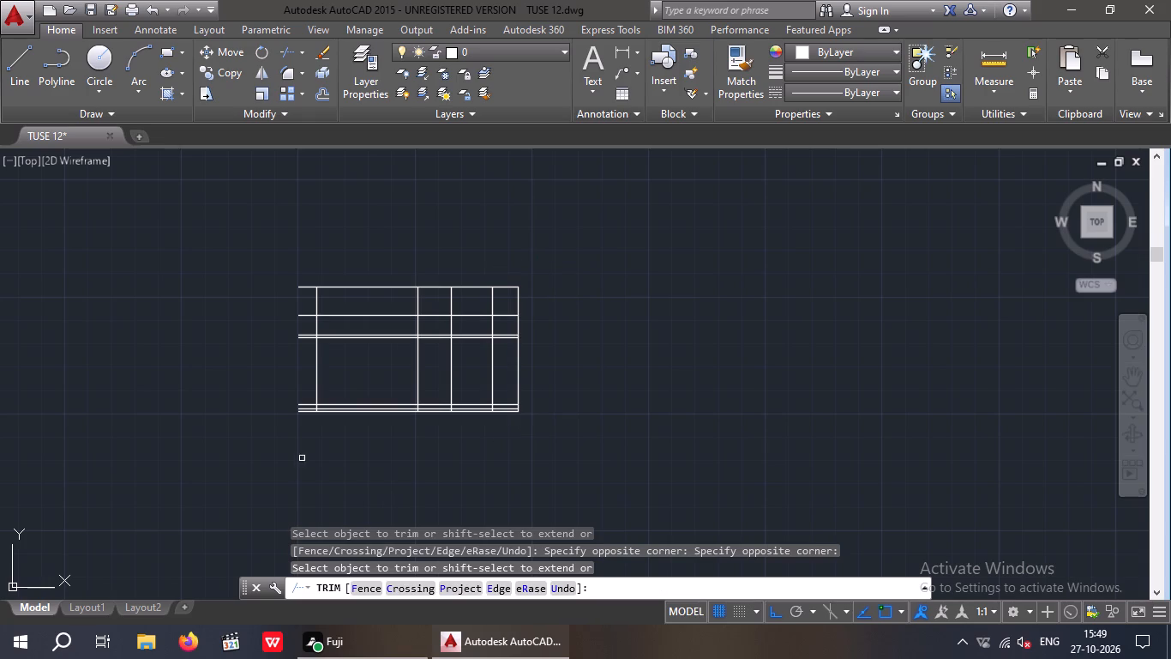
left_click_drag(307, 420, 303, 413)
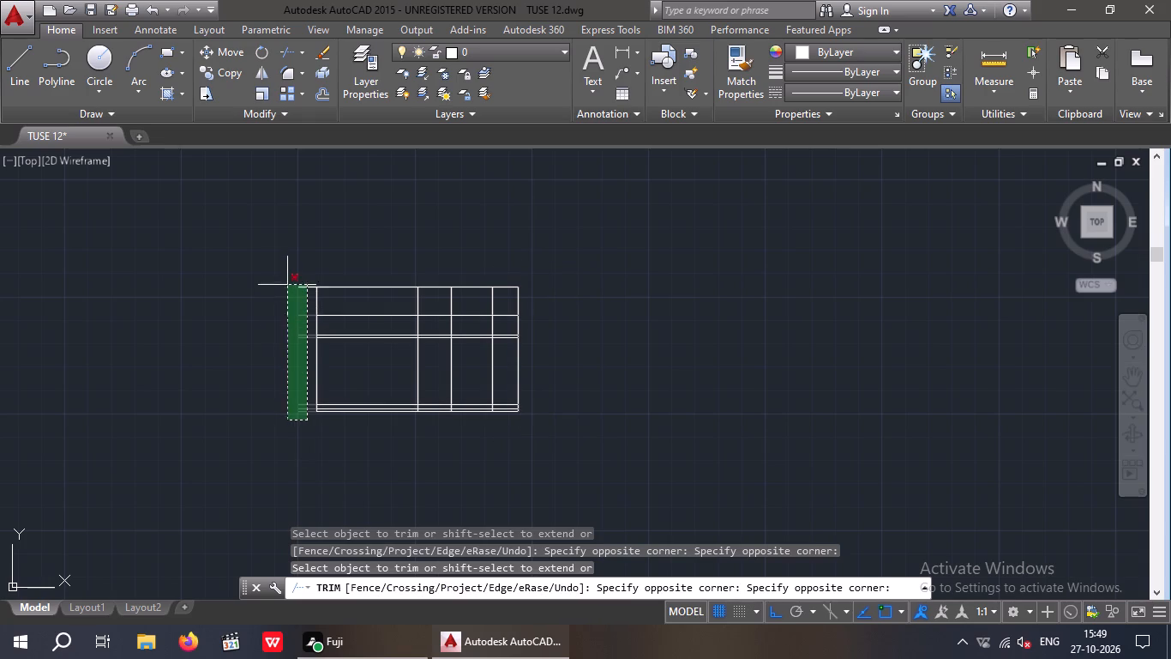
left_click(285, 269)
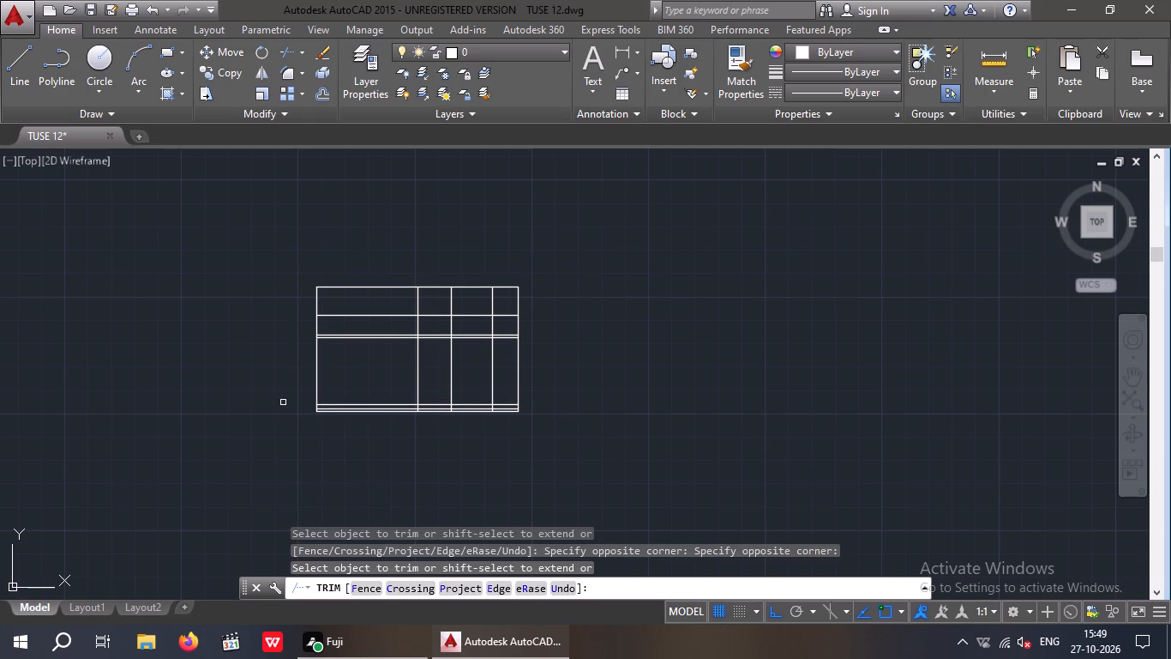
Trim the third and fourth vertical lines from the left between the topmost and second level lines.
middle_click_drag(312, 434, 312, 477)
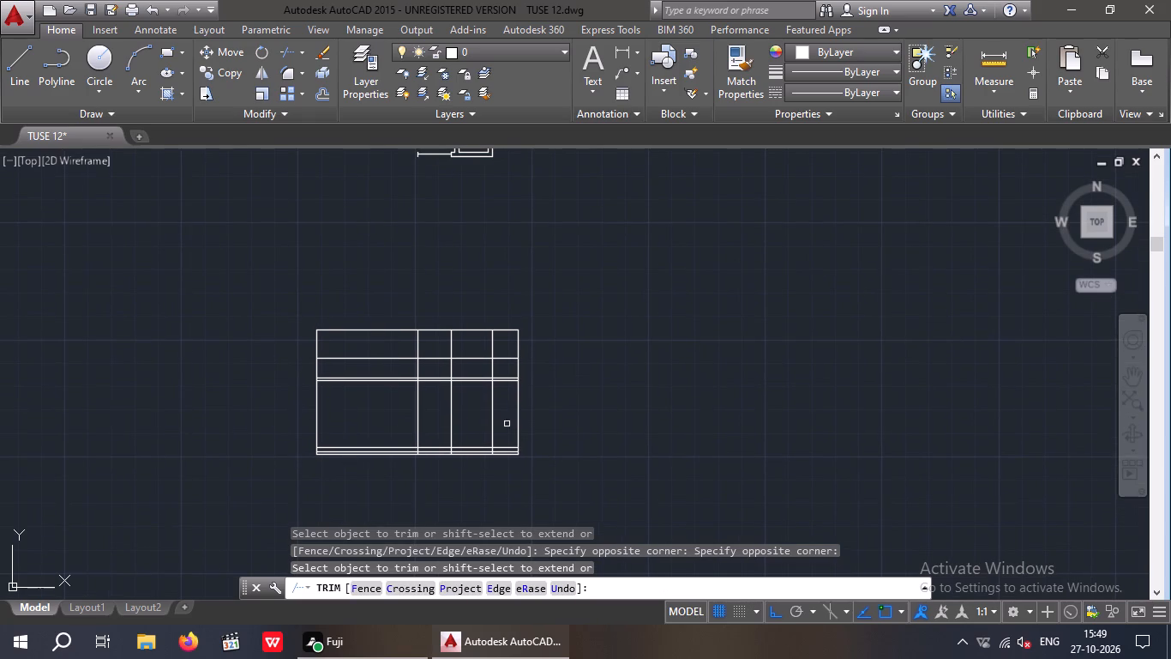
middle_click_drag(578, 435, 574, 517)
middle_click_drag(573, 491, 555, 438)
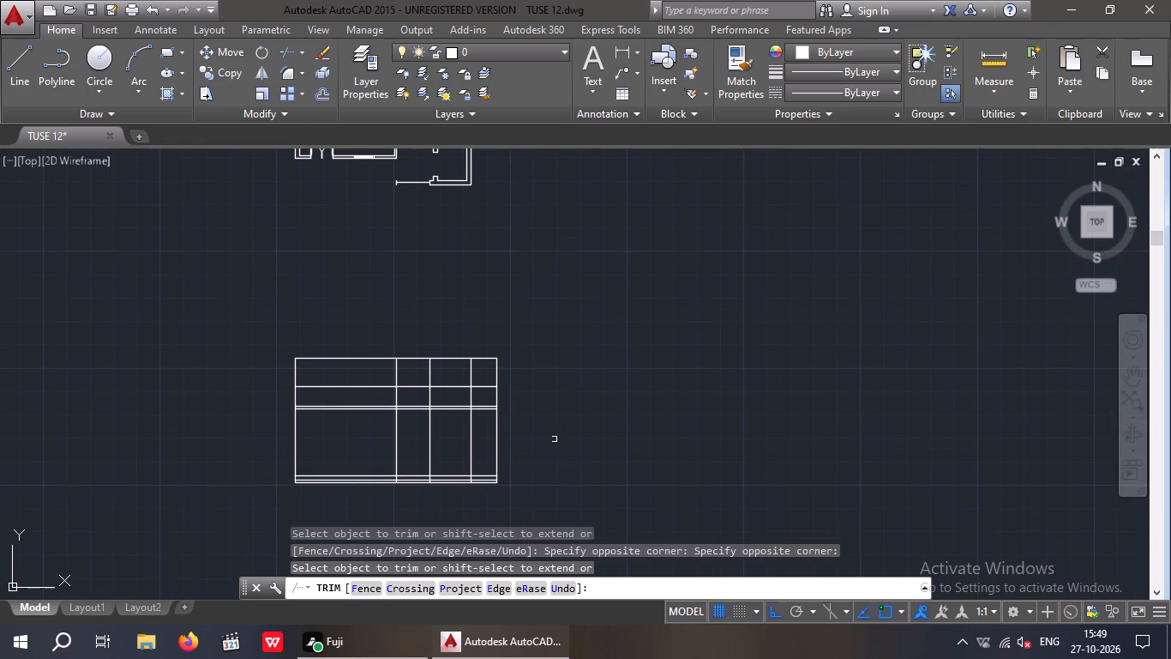
middle_click_drag(459, 411, 465, 439)
scroll(472, 423, "up", 1)
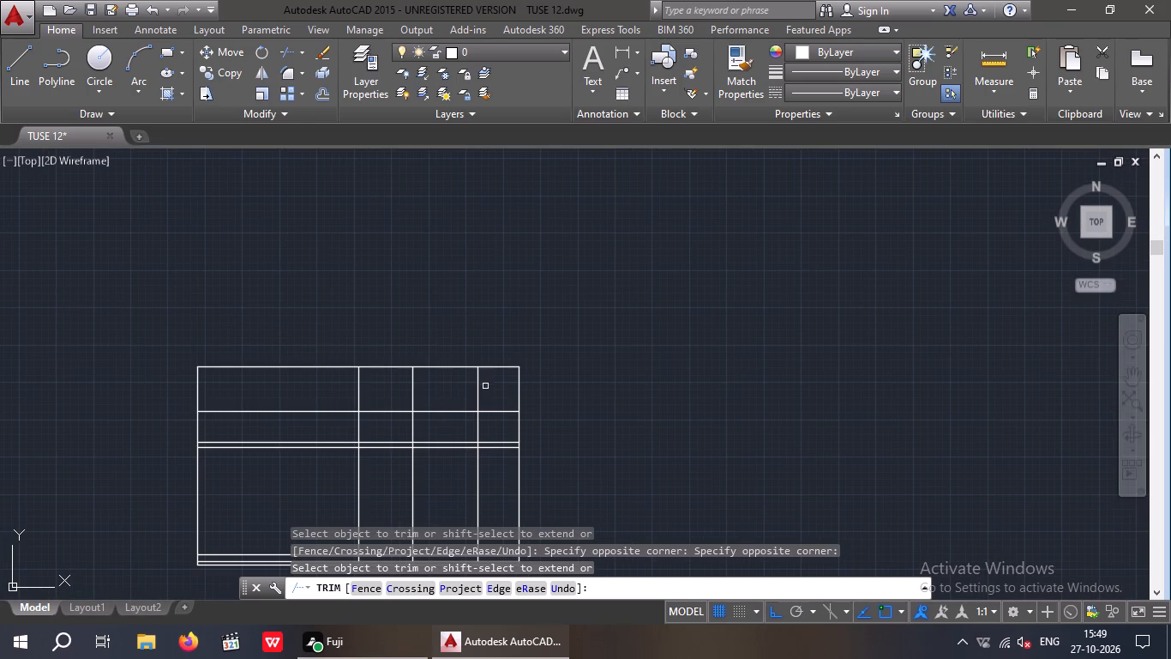
left_click_drag(488, 384, 431, 396)
left_click(397, 401)
scroll(399, 396, "down", 1)
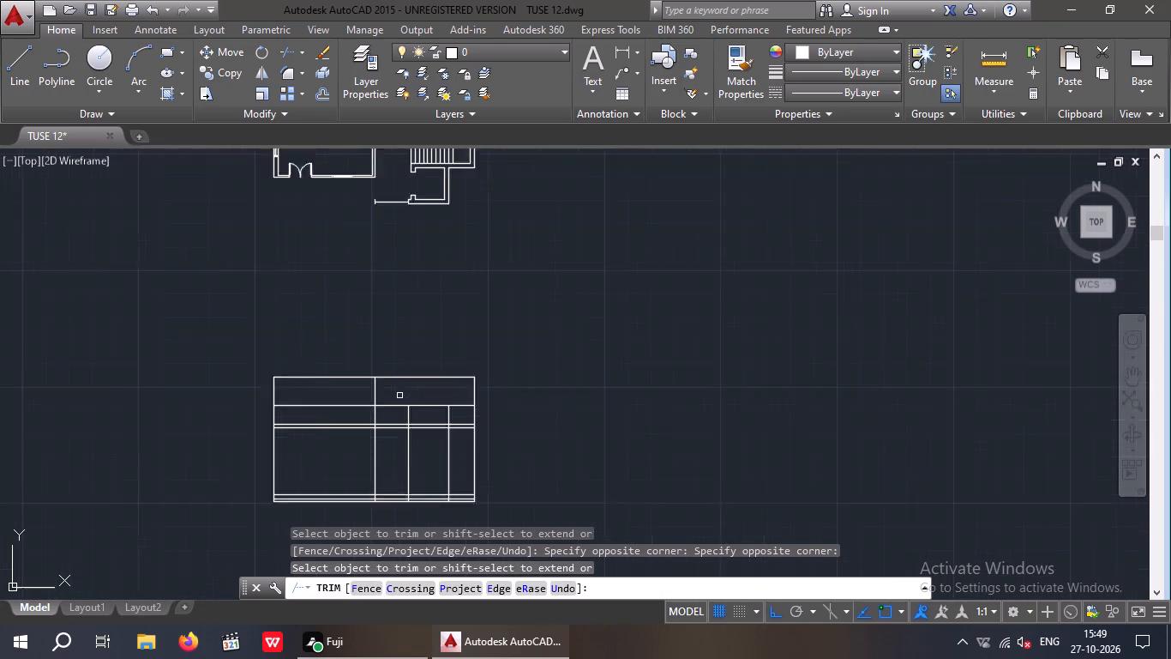
Trim the third and fourth vertical lines between the second level line and the upper slab pair.
scroll(399, 396, "down", 1)
middle_click_drag(492, 407, 500, 438)
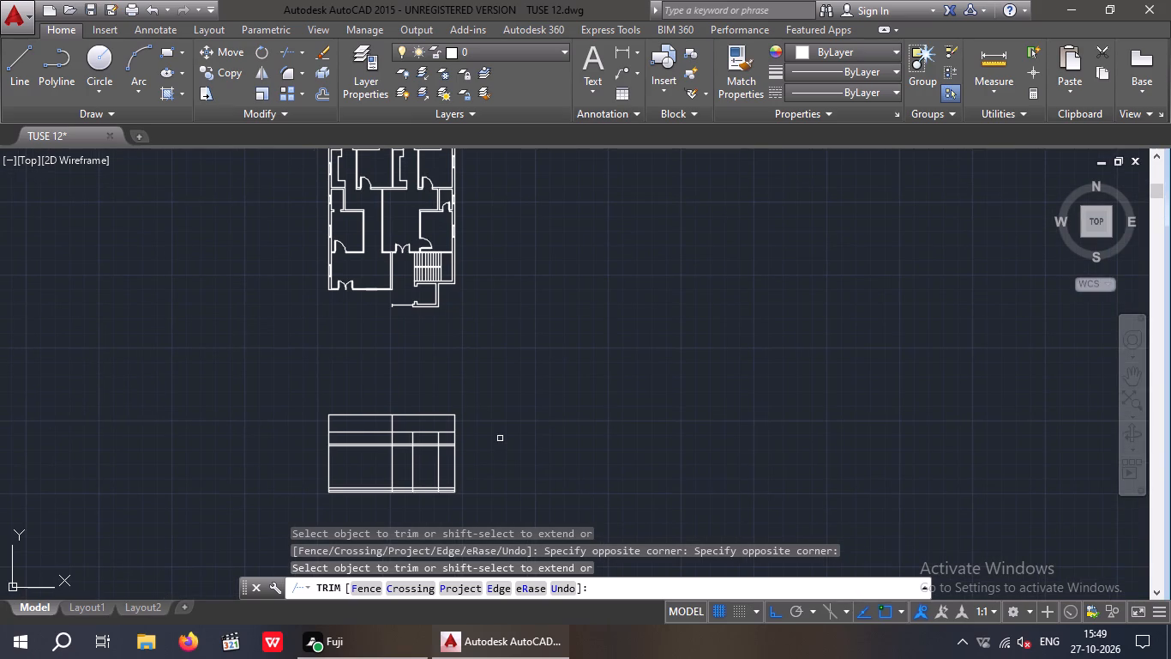
scroll(428, 445, "up", 3)
left_click_drag(489, 412, 470, 419)
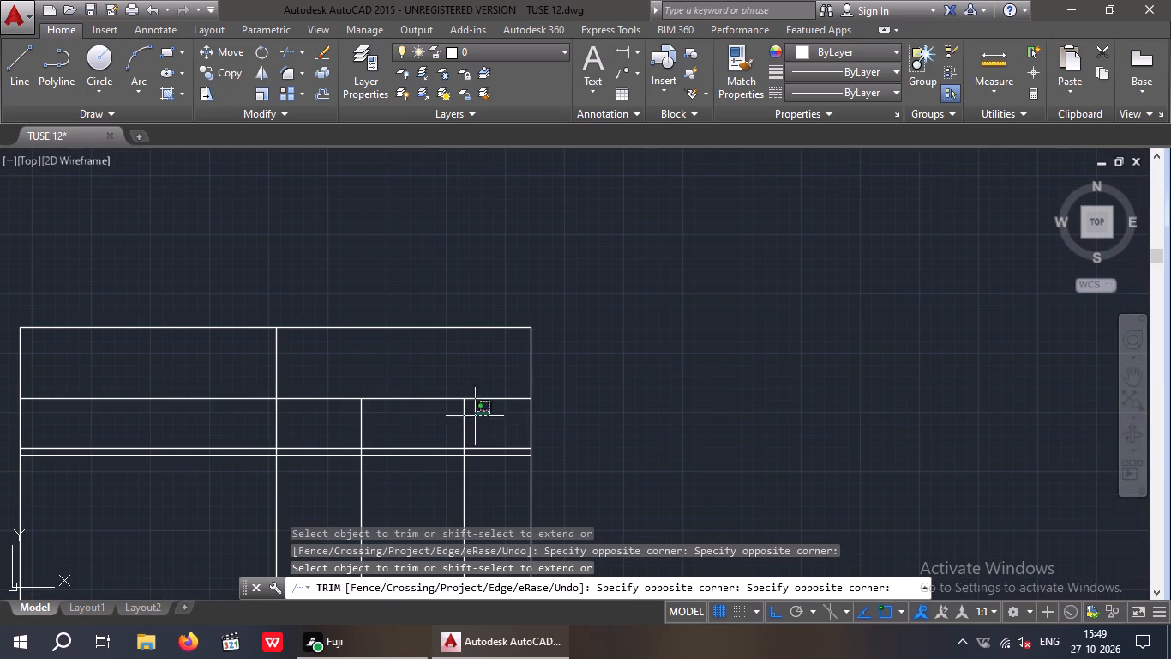
left_click_drag(470, 419, 450, 426)
left_click(338, 435)
scroll(351, 415, "down", 2)
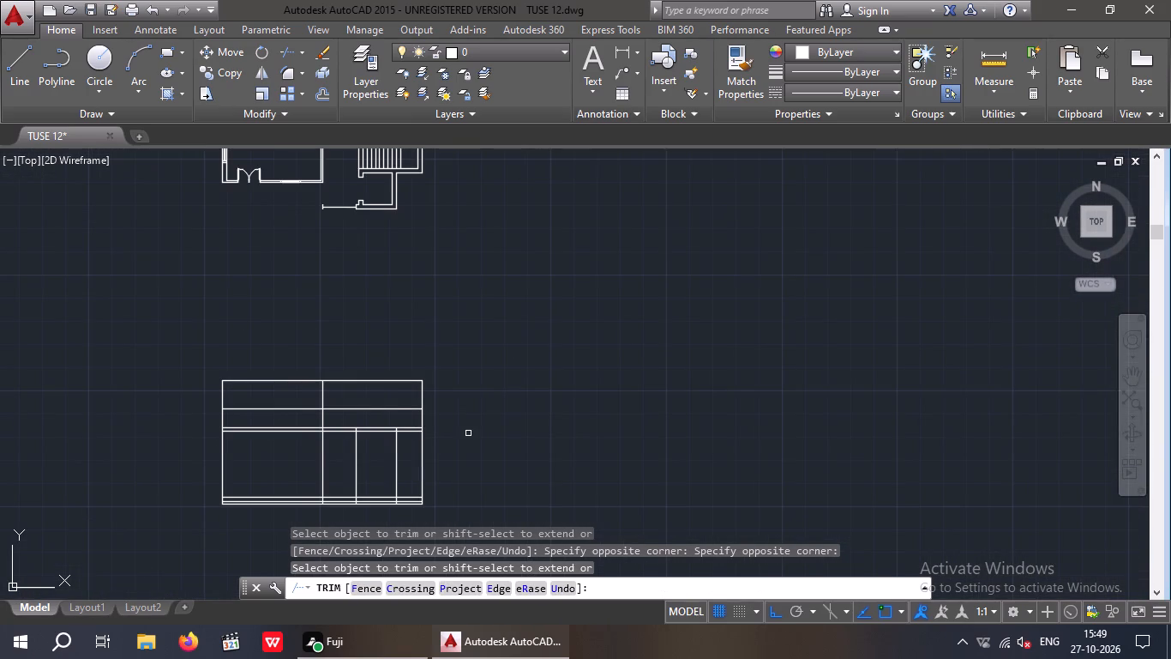
Trim the fourth and third vertical lines out of the lowest strip of the base.
middle_click_drag(476, 454, 478, 479)
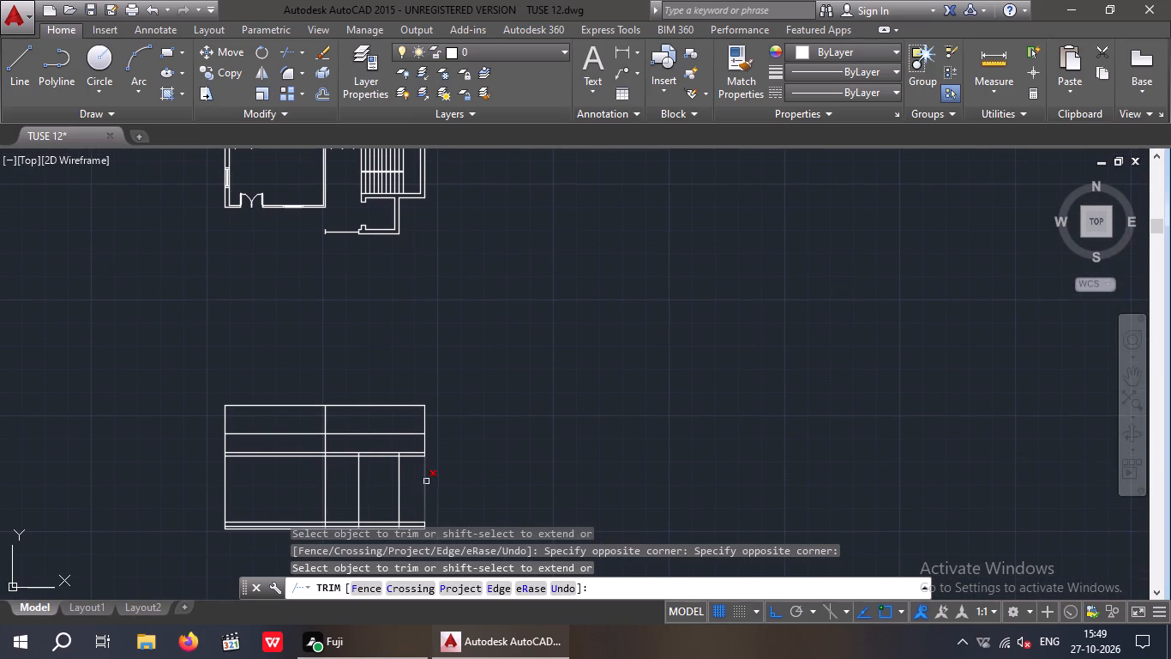
middle_click_drag(435, 487, 435, 446)
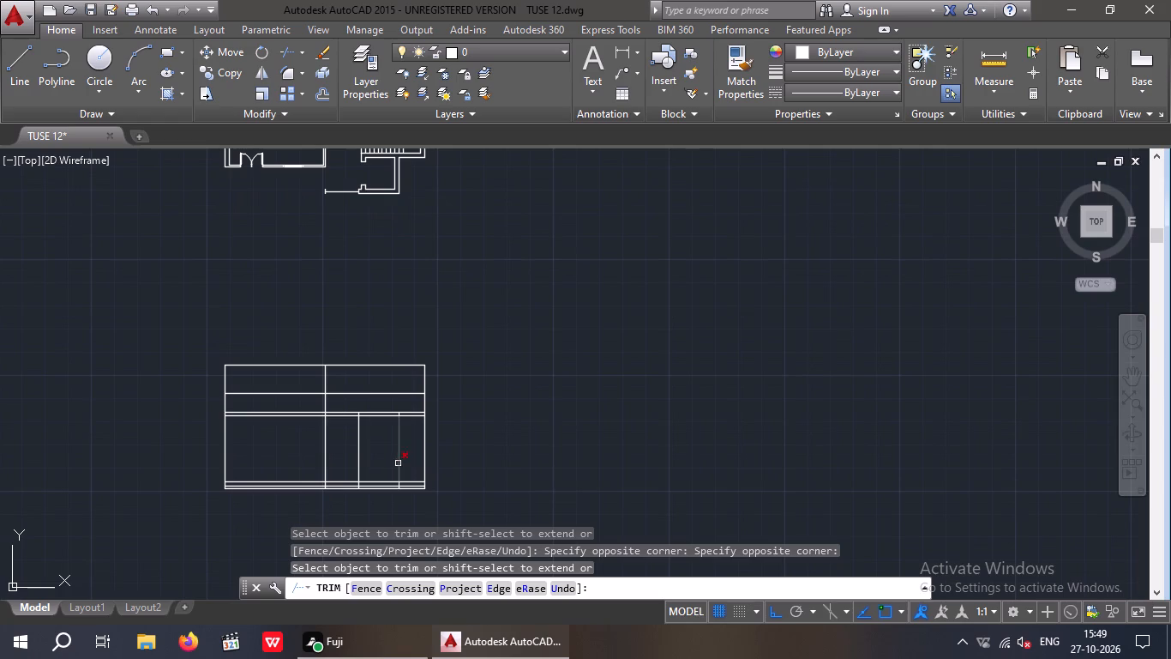
scroll(385, 499, "up", 3)
middle_click_drag(387, 481, 474, 427)
scroll(481, 429, "up", 2)
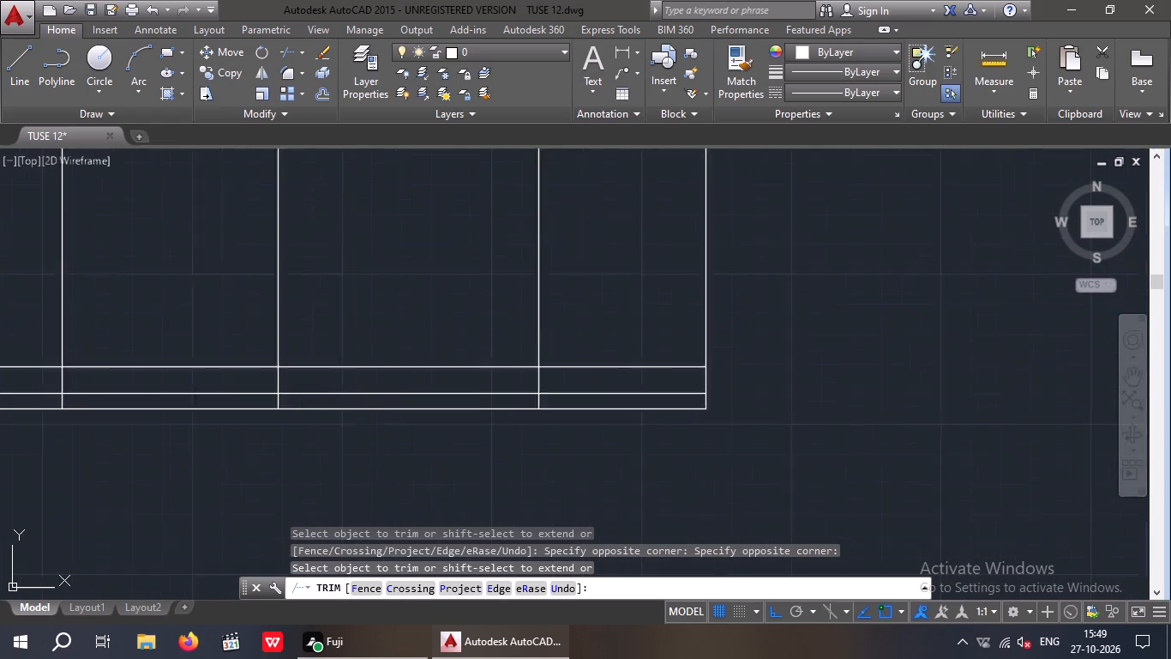
left_click_drag(576, 390, 555, 390)
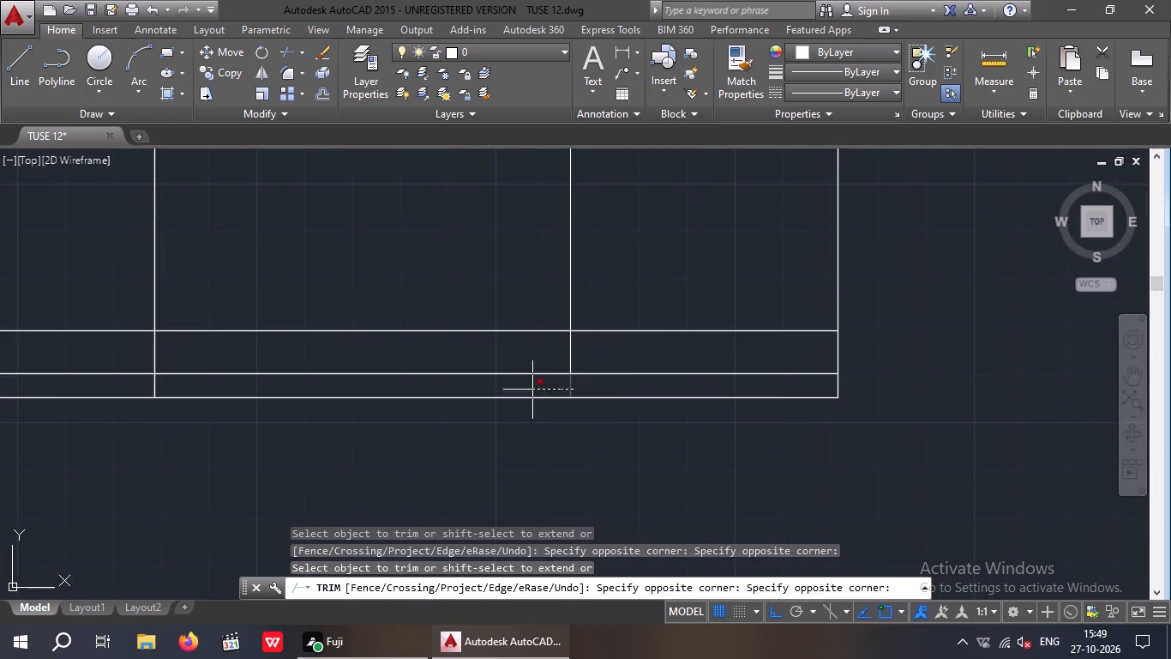
left_click(532, 388)
middle_click_drag(192, 429, 426, 444)
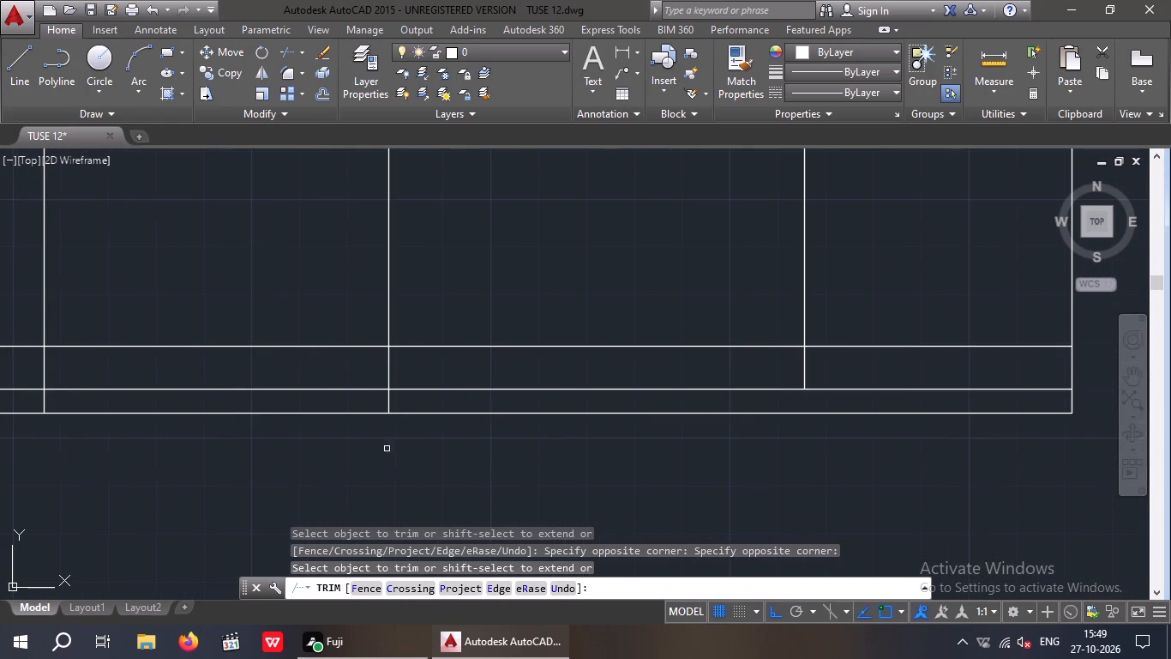
scroll(381, 405, "up", 2)
left_click_drag(437, 386, 393, 404)
left_click(355, 415)
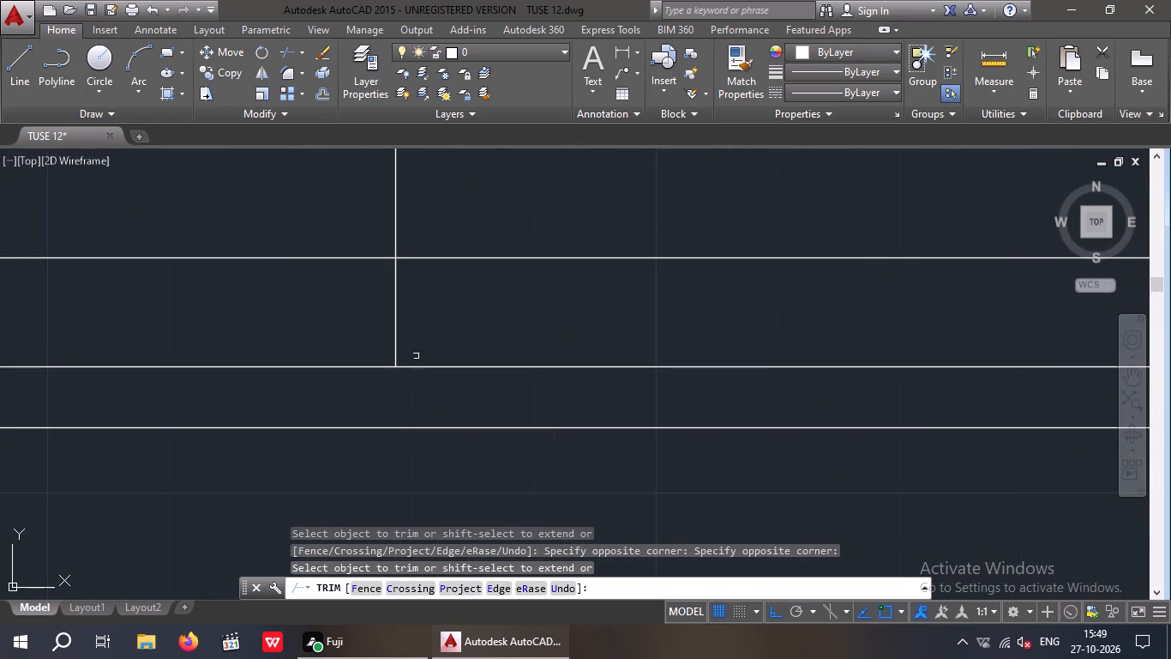
Trim the third and fourth vertical lines out of the upper strip of the base.
left_click_drag(457, 297, 369, 337)
left_click_drag(310, 340, 318, 342)
scroll(333, 329, "down", 3)
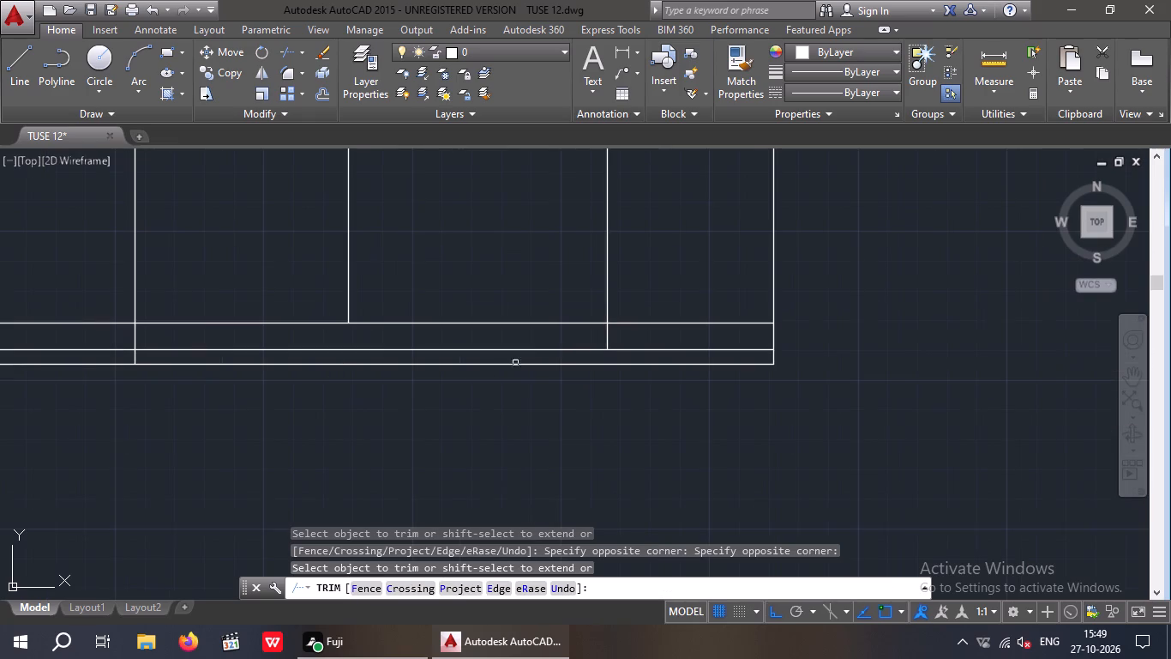
scroll(587, 334, "up", 2)
left_click_drag(644, 330, 599, 342)
left_click(592, 346)
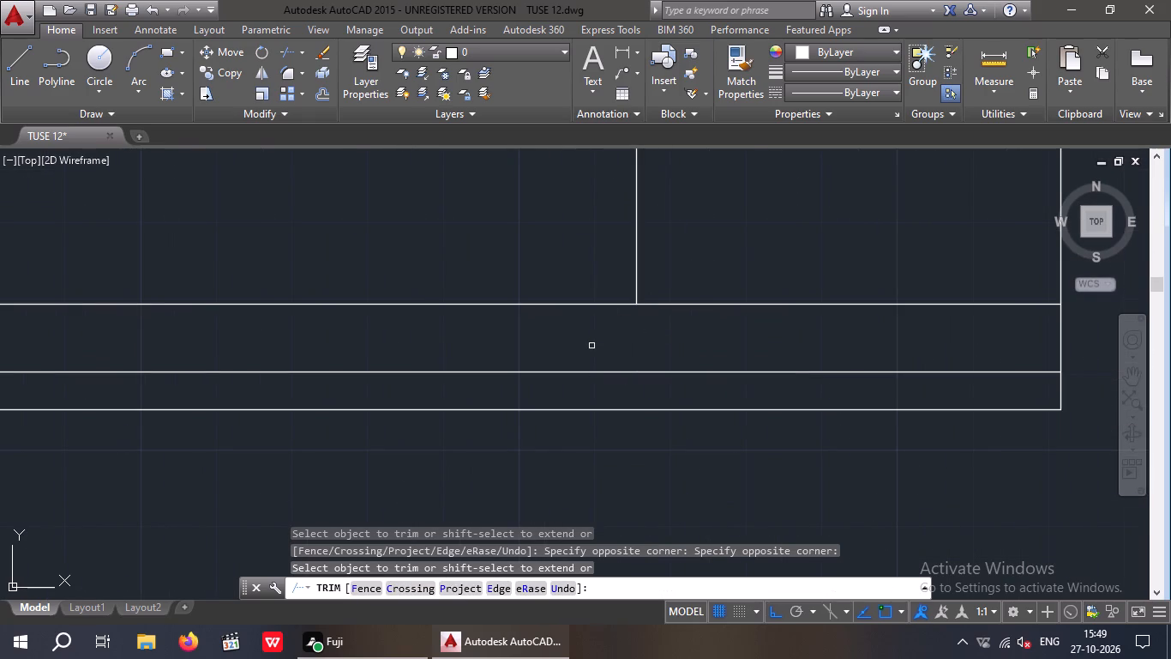
scroll(573, 339, "down", 3)
Trim the second vertical line from the left out of both base strips and end the trimming.
middle_click_drag(417, 427, 573, 430)
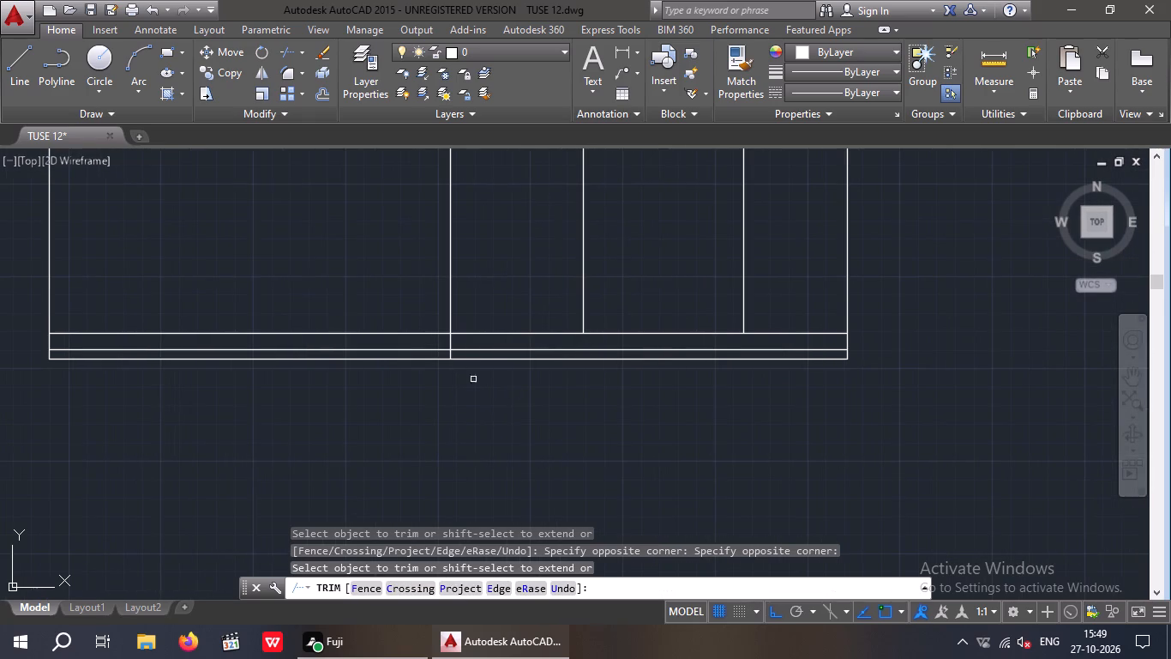
scroll(448, 351, "up", 5)
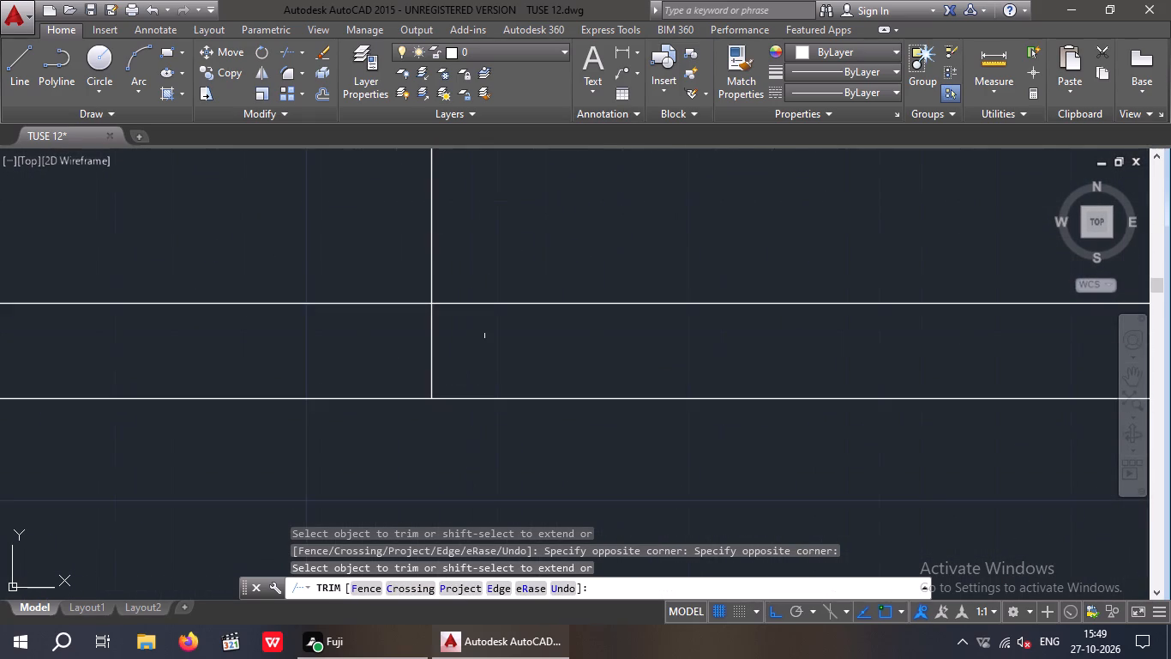
left_click_drag(471, 347, 383, 375)
left_click(374, 375)
middle_click_drag(396, 400, 425, 504)
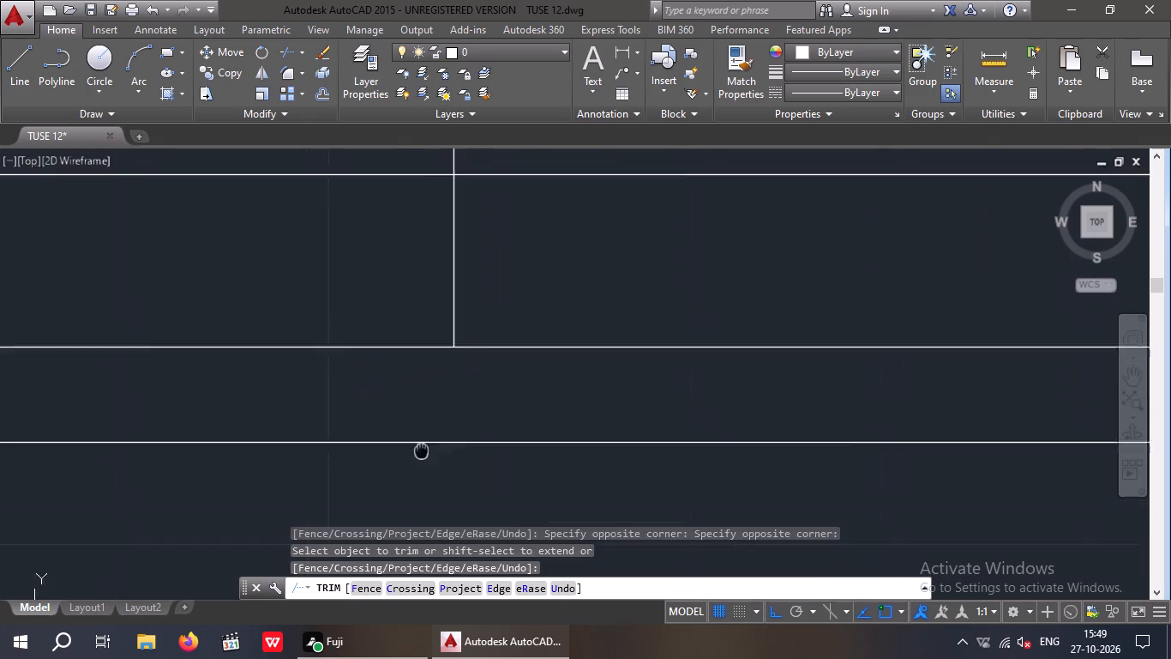
middle_click_drag(425, 504, 428, 512)
left_click_drag(541, 309, 405, 355)
left_click(376, 355)
scroll(378, 352, "down", 4)
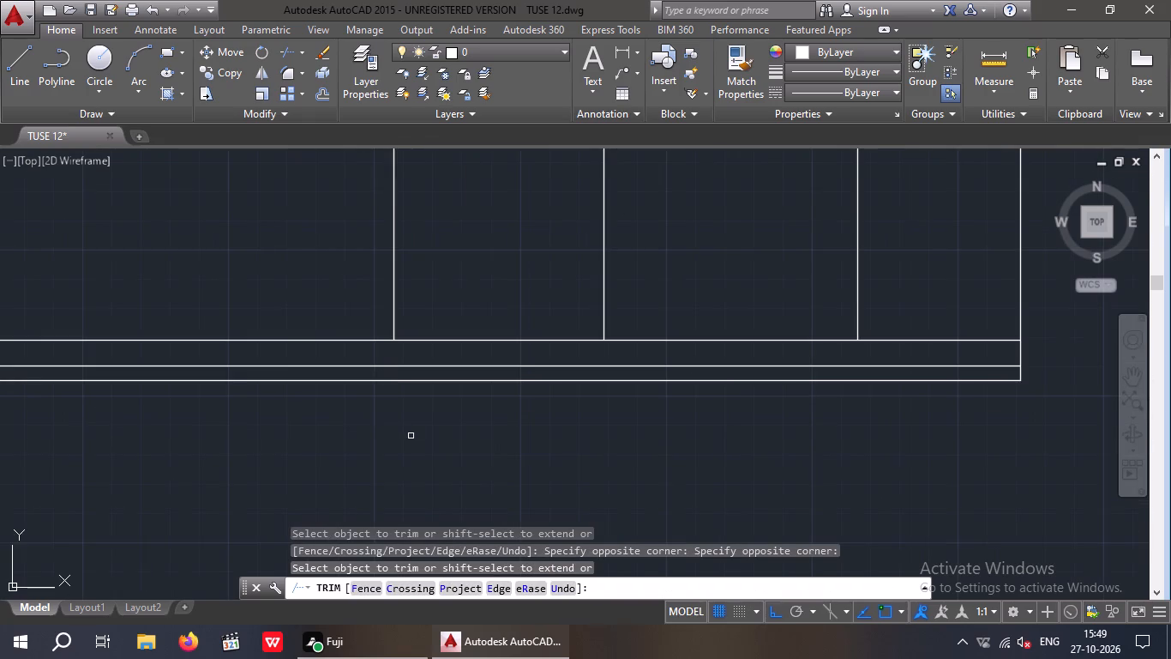
middle_click_drag(435, 448, 496, 461)
scroll(480, 458, "down", 1)
middle_click_drag(441, 468, 409, 482)
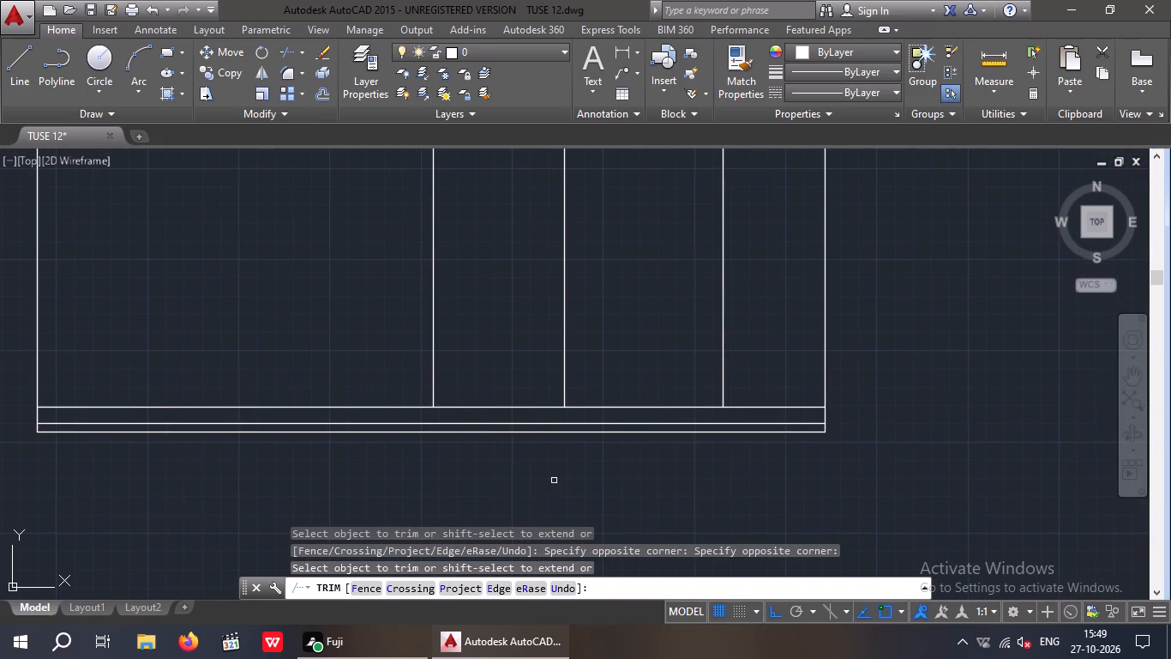
key("Escape")
key("Escape")
Save the drawing.
key("ctrl+s")
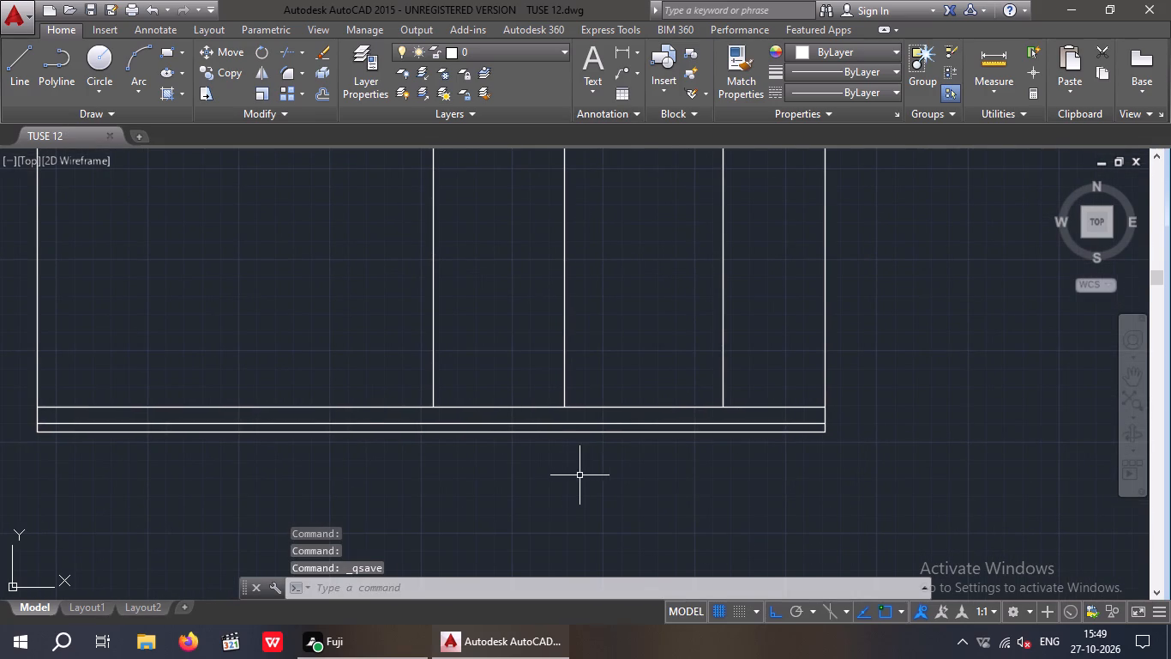
Trim the third and fourth vertical lines out of the thickness of the upper slab pair.
middle_click_drag(588, 472, 457, 487)
scroll(471, 487, "down", 2)
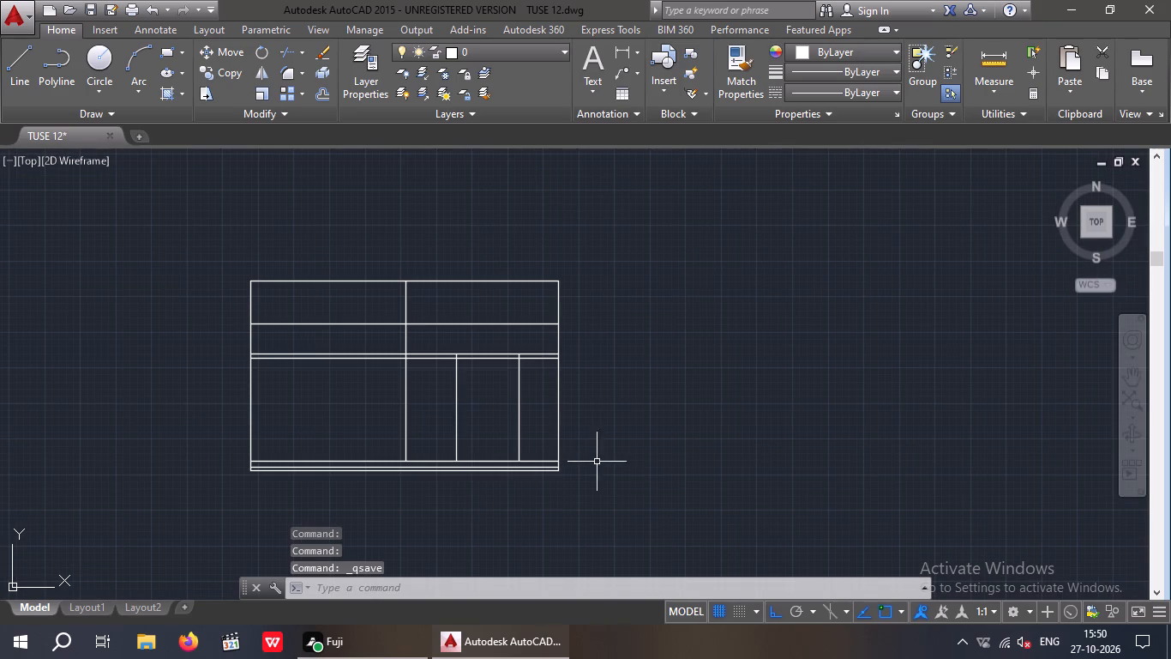
key("t")
key("r")
key("space")
key("space")
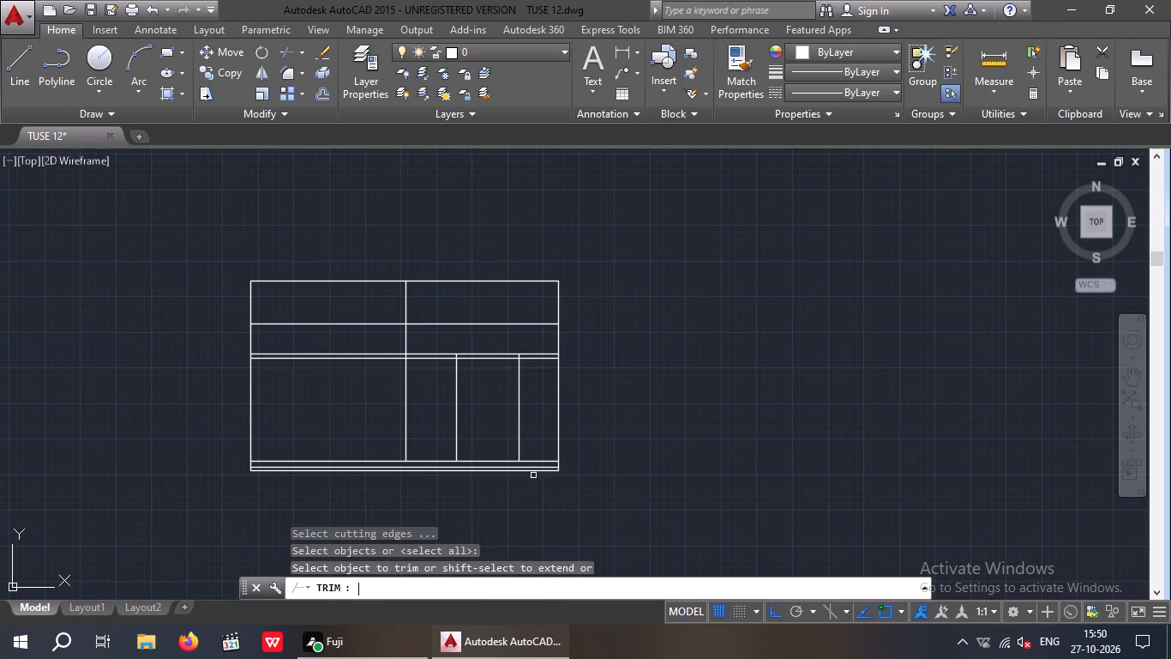
scroll(501, 351, "up", 5)
left_click_drag(693, 394, 634, 403)
left_click(631, 405)
scroll(629, 405, "down", 2)
scroll(369, 409, "up", 2)
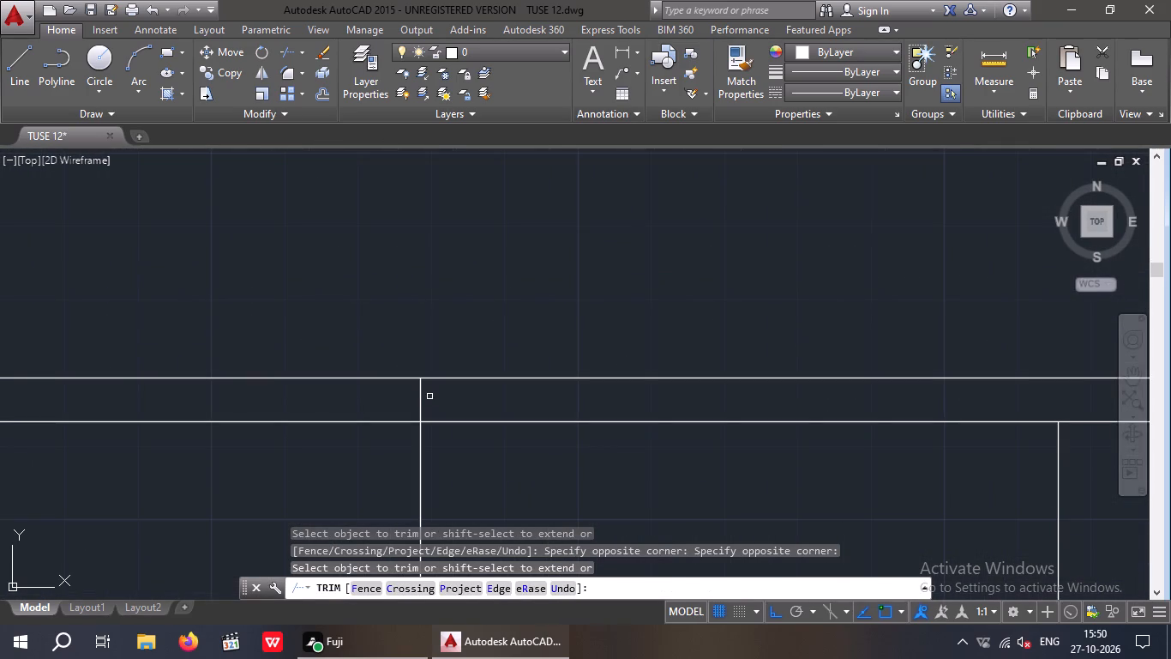
left_click_drag(438, 395, 392, 408)
left_click(392, 408)
scroll(359, 426, "down", 1)
Trim the second level line between the interior vertical that reaches the top and the right outer edge.
middle_click_drag(320, 469, 326, 469)
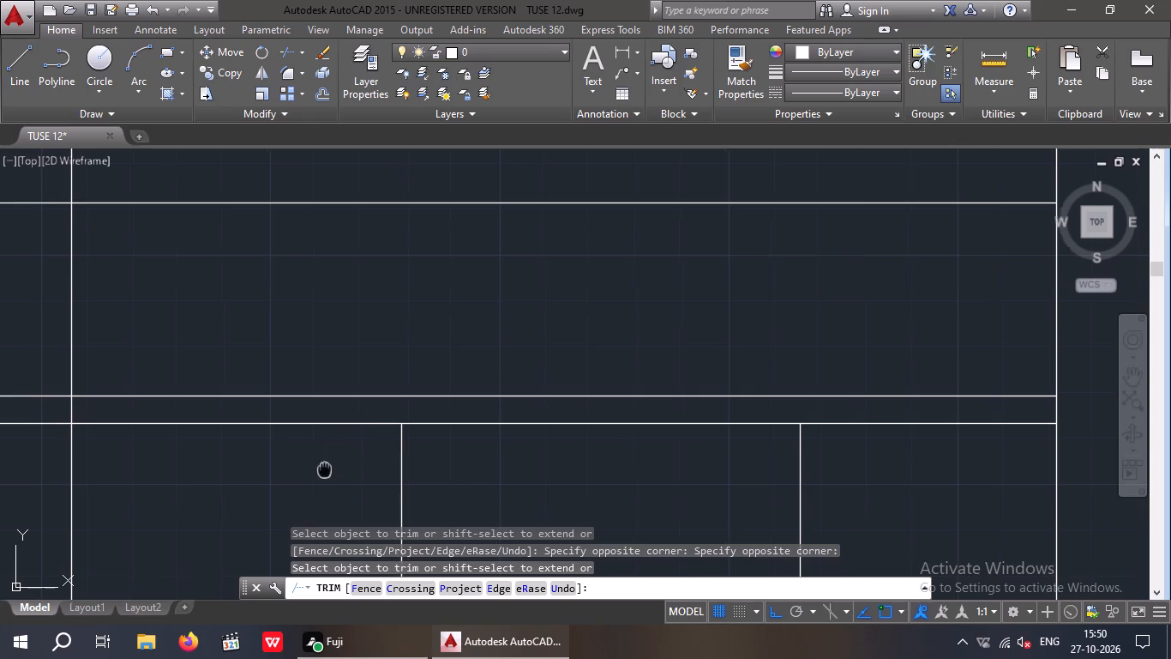
middle_click_drag(326, 469, 348, 468)
scroll(345, 467, "down", 2)
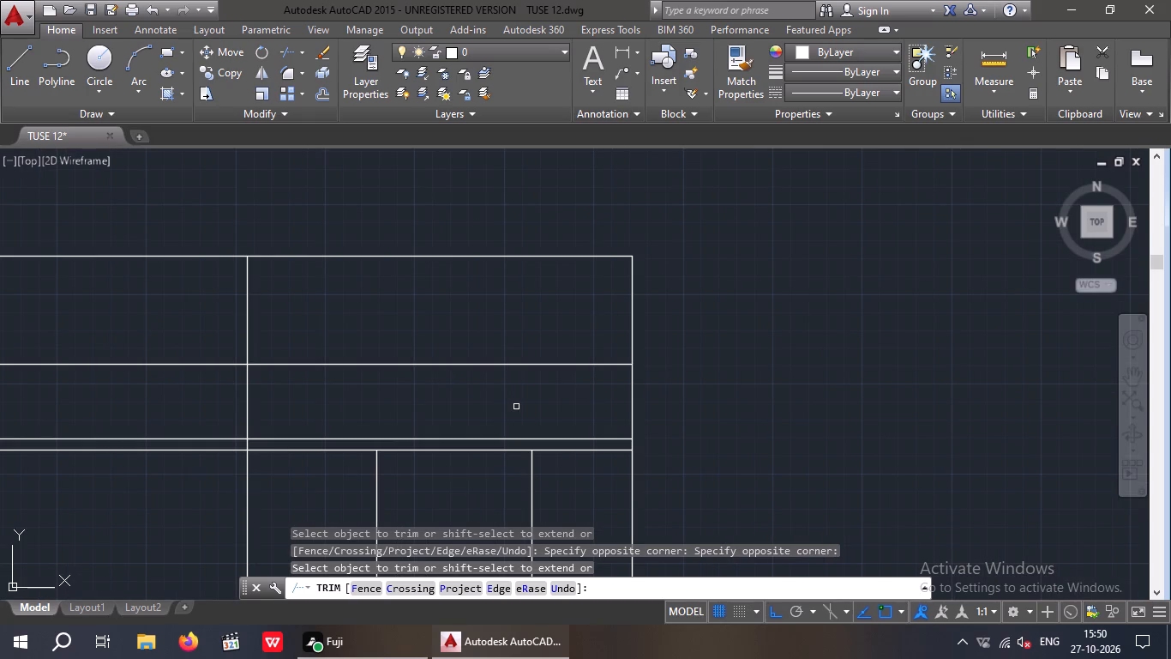
left_click_drag(517, 405, 502, 402)
left_click(430, 346)
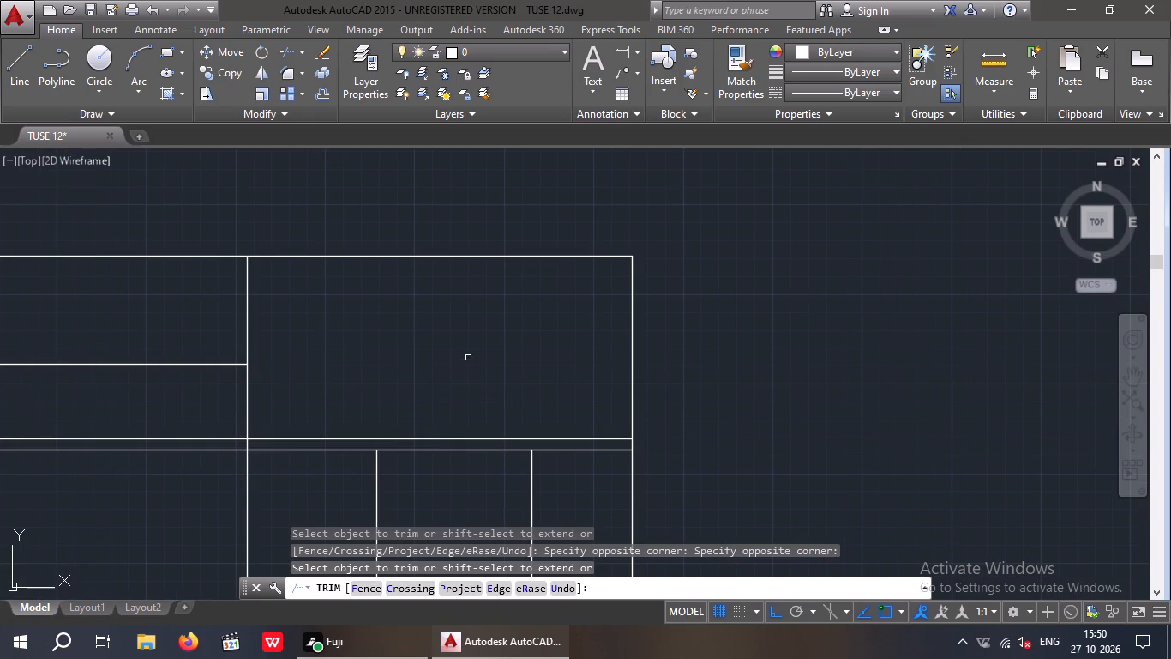
key("Escape")
key("Escape")
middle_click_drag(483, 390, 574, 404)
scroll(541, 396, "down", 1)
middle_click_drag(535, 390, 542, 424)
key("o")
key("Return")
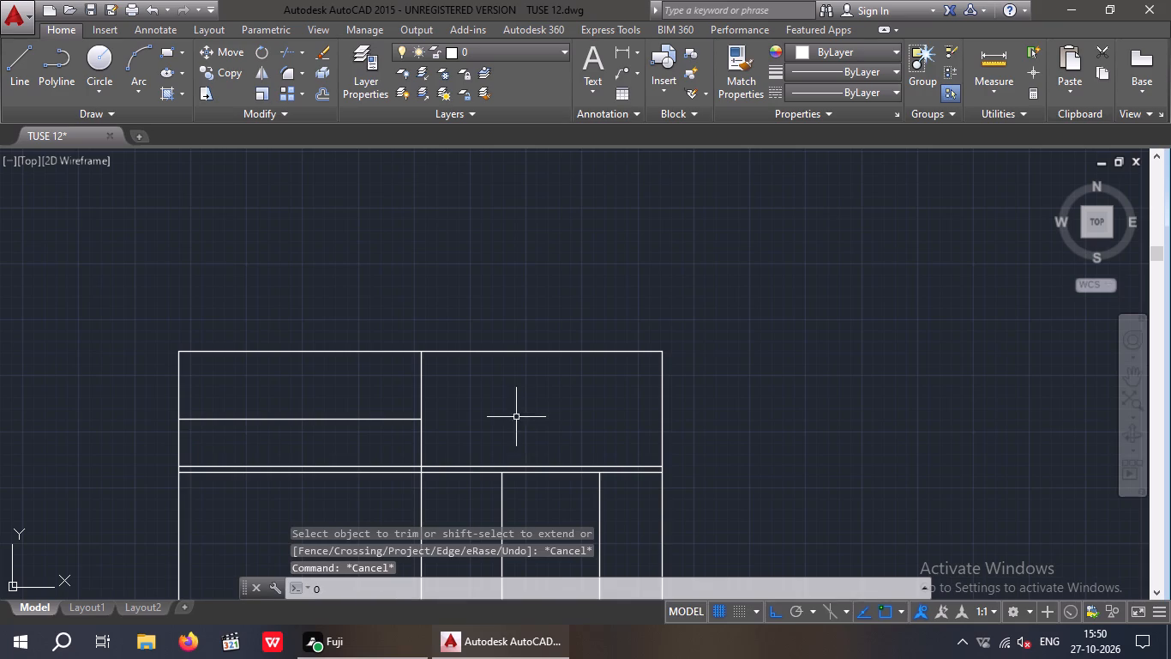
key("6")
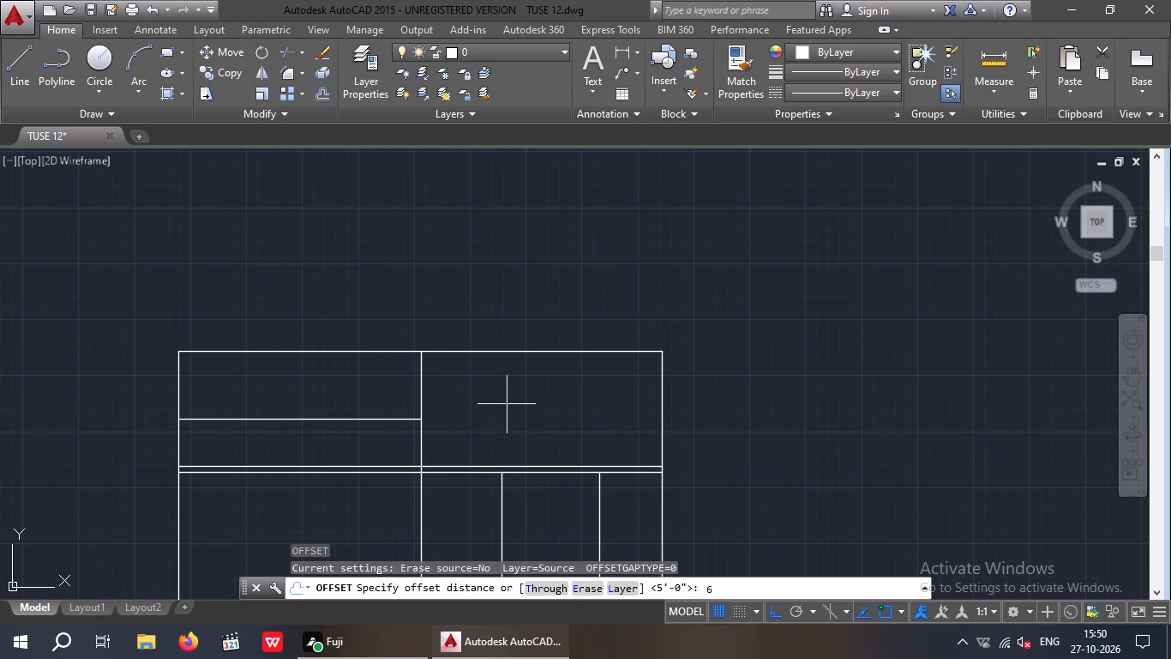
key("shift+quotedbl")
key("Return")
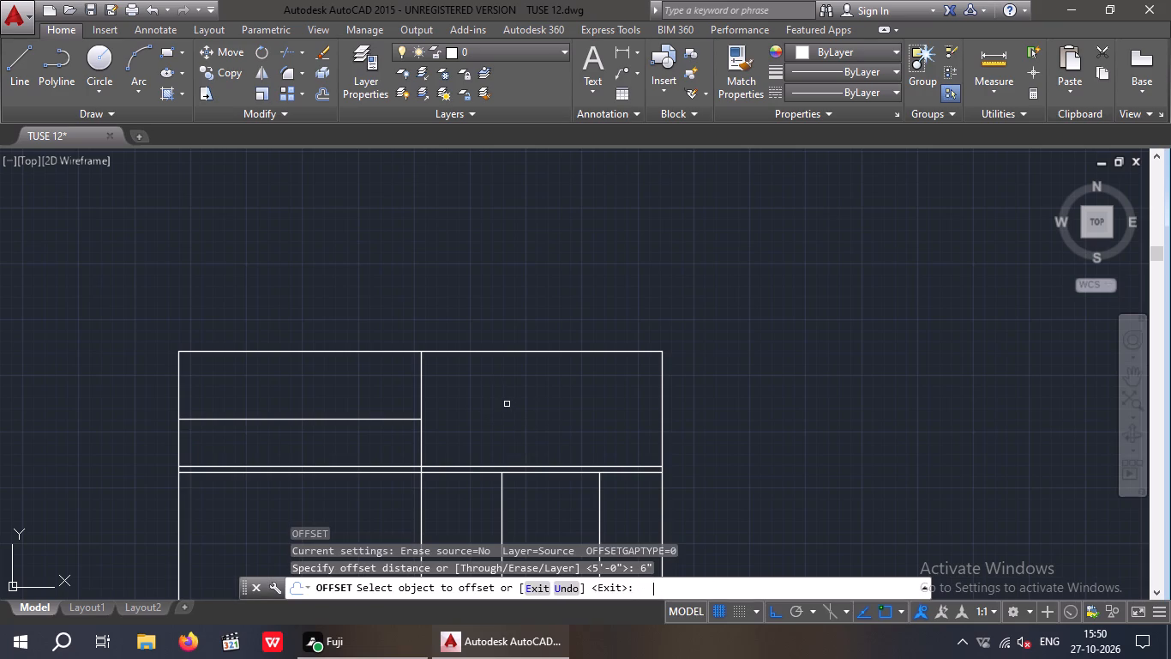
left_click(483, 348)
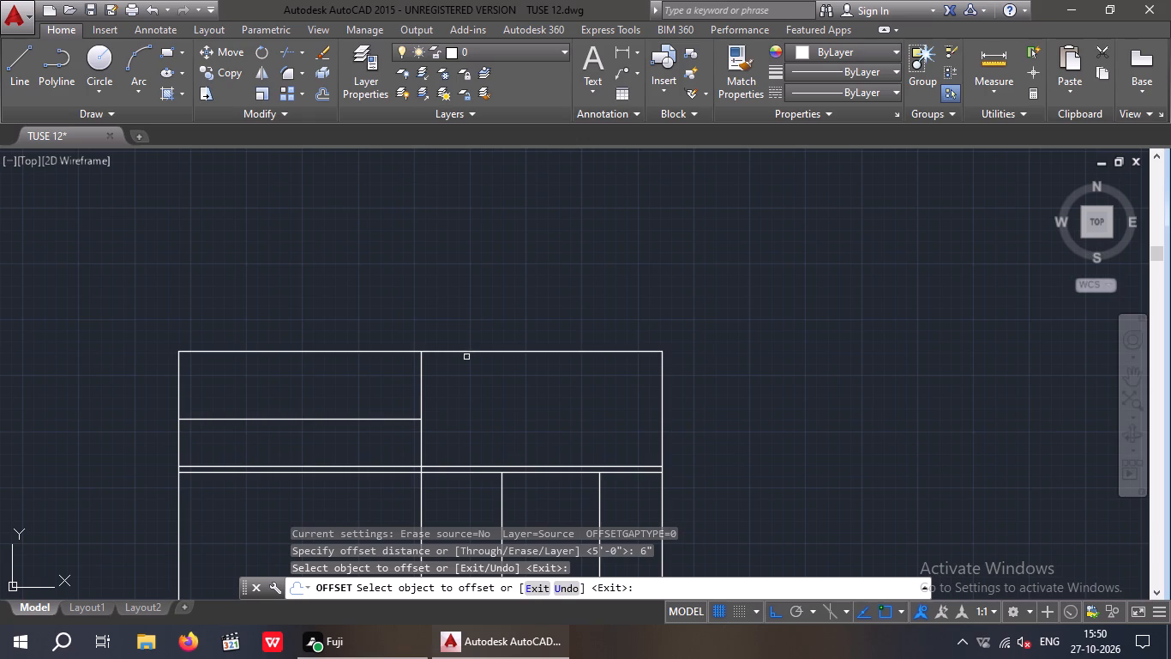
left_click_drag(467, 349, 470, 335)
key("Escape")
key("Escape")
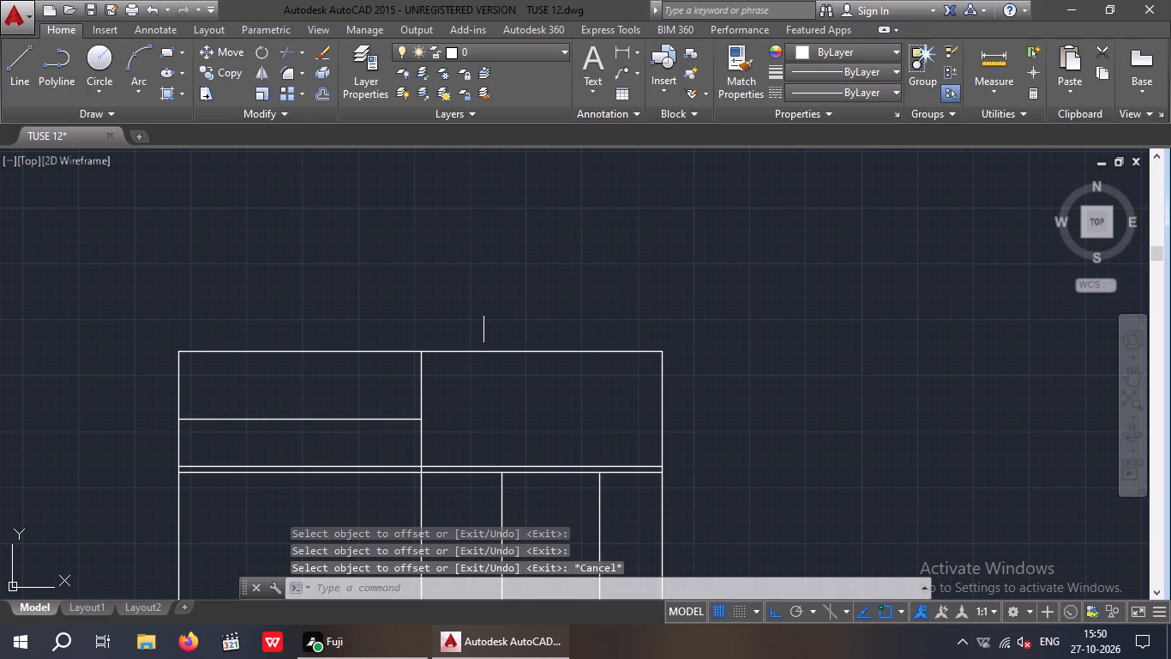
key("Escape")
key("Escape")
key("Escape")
Offset the elevation's top horizontal line 6" upward and end the offsetting.
key("o")
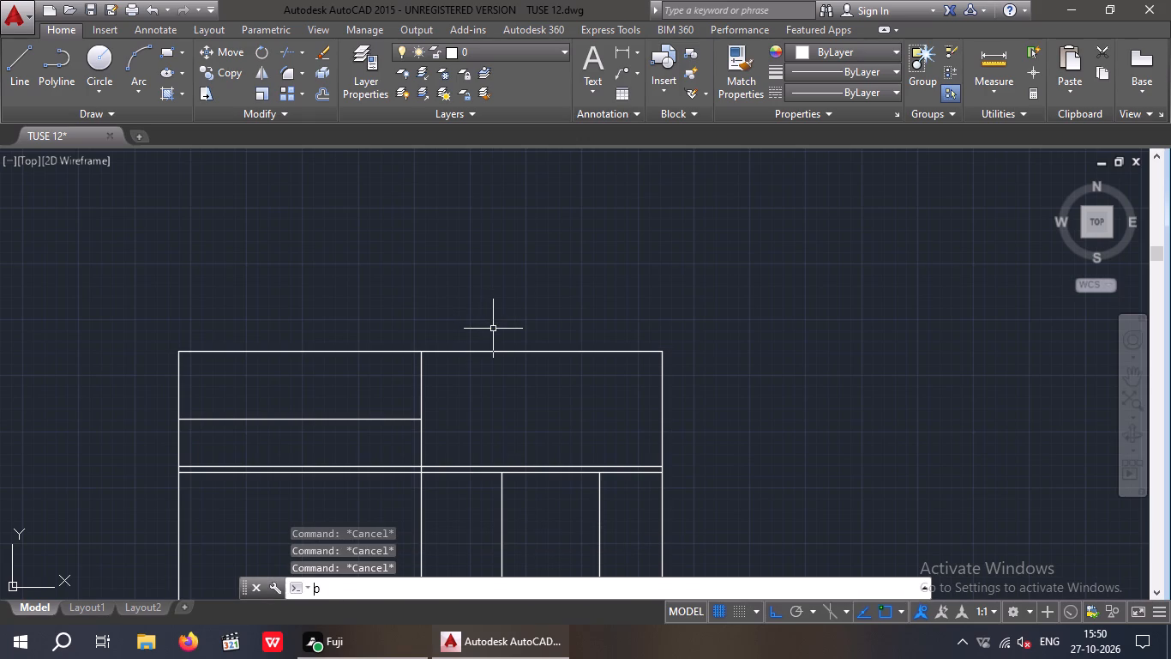
key("Return")
key("6")
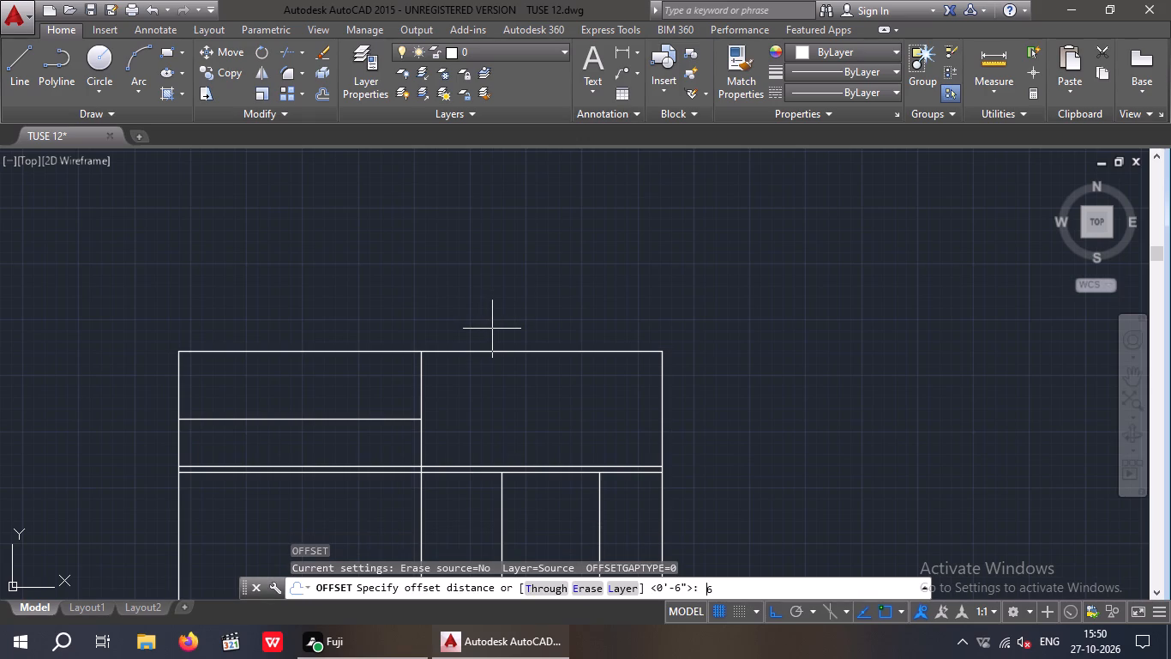
key("shift+quotedbl")
key("Return")
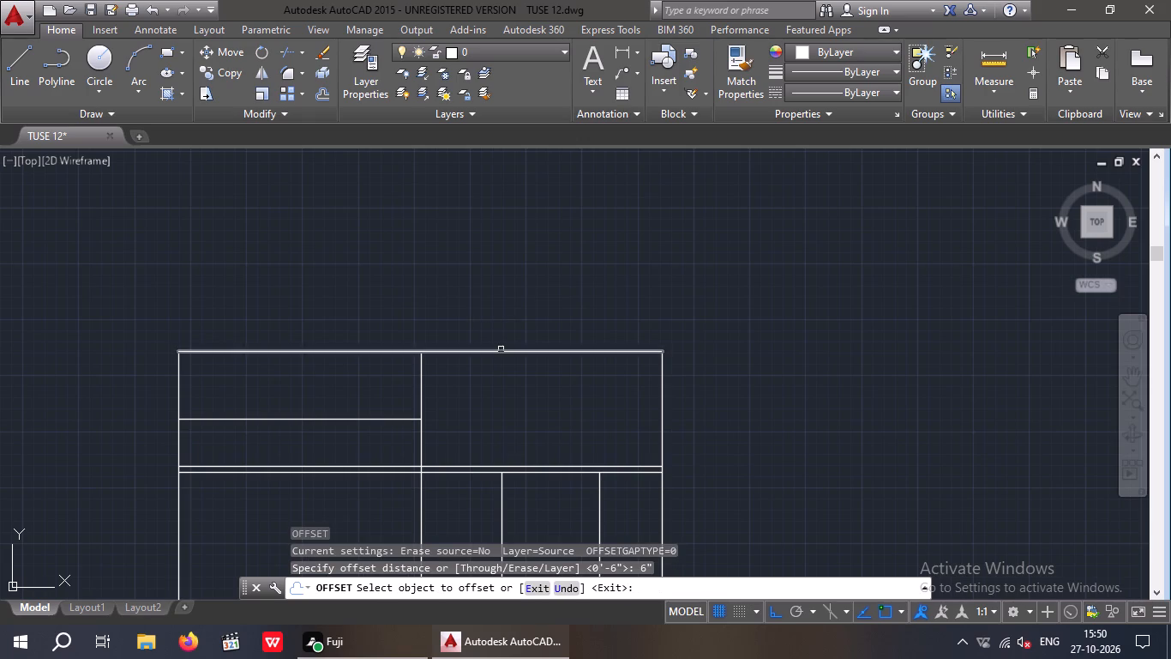
left_click_drag(501, 351, 498, 332)
left_click(495, 269)
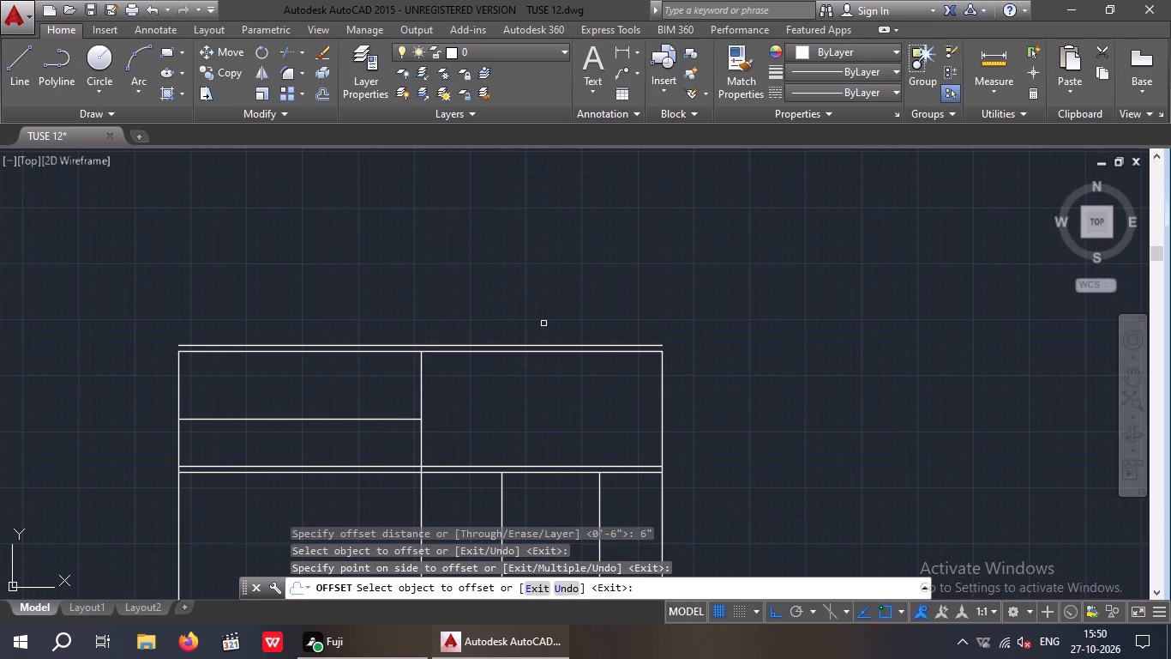
key("Escape")
key("Escape")
Move the whole elevation straight up from its top-left corner so it sits closer beneath the floor plan.
middle_click_drag(465, 438, 445, 328)
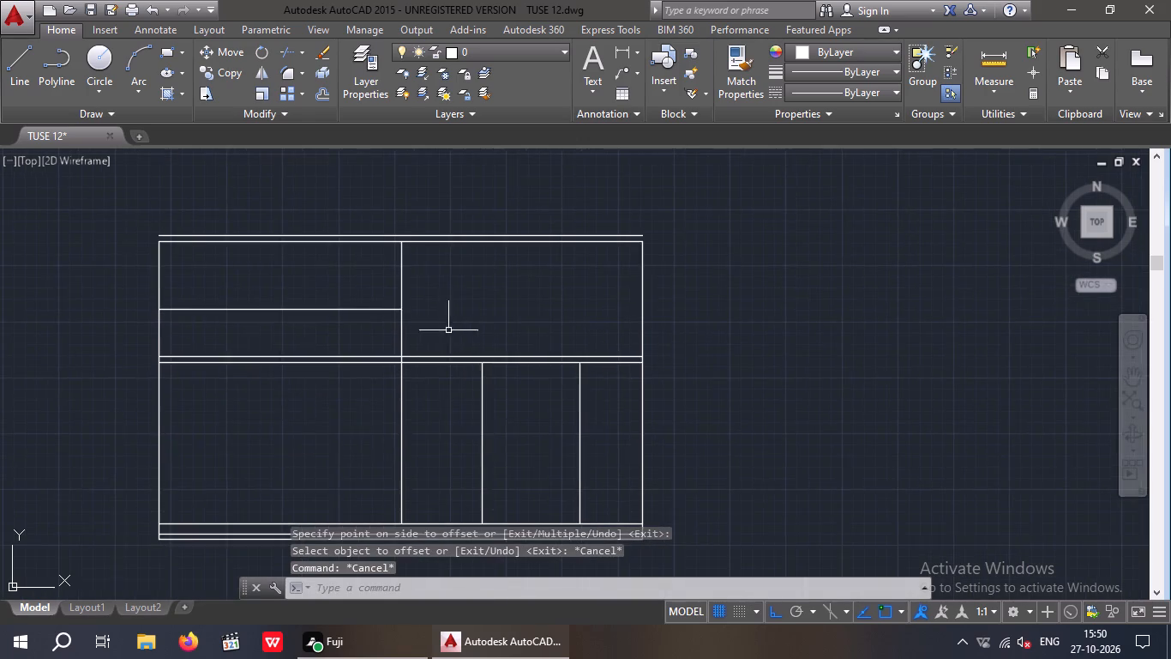
scroll(465, 323, "down", 2)
middle_click_drag(472, 408, 454, 455)
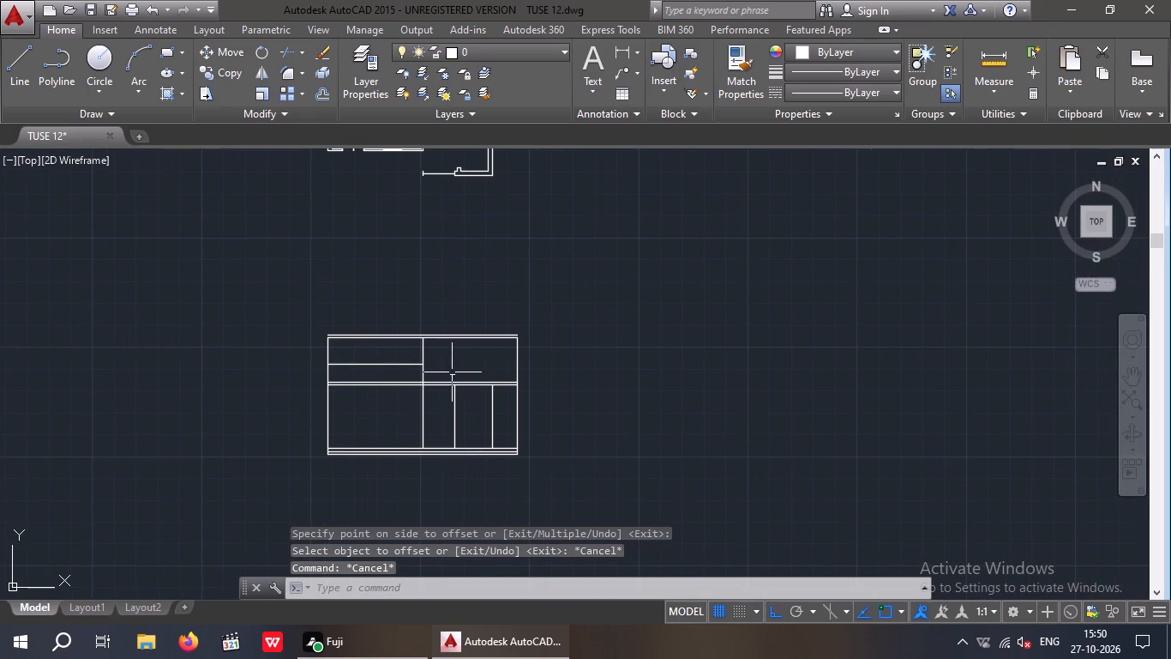
left_click_drag(291, 303, 378, 297)
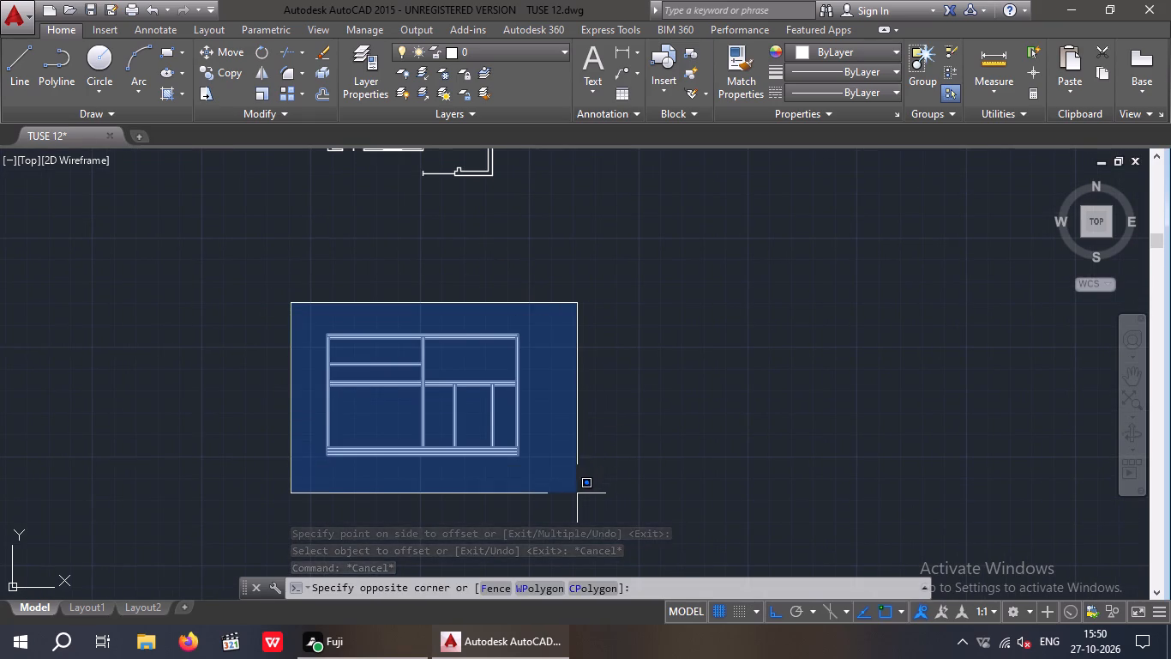
left_click(577, 493)
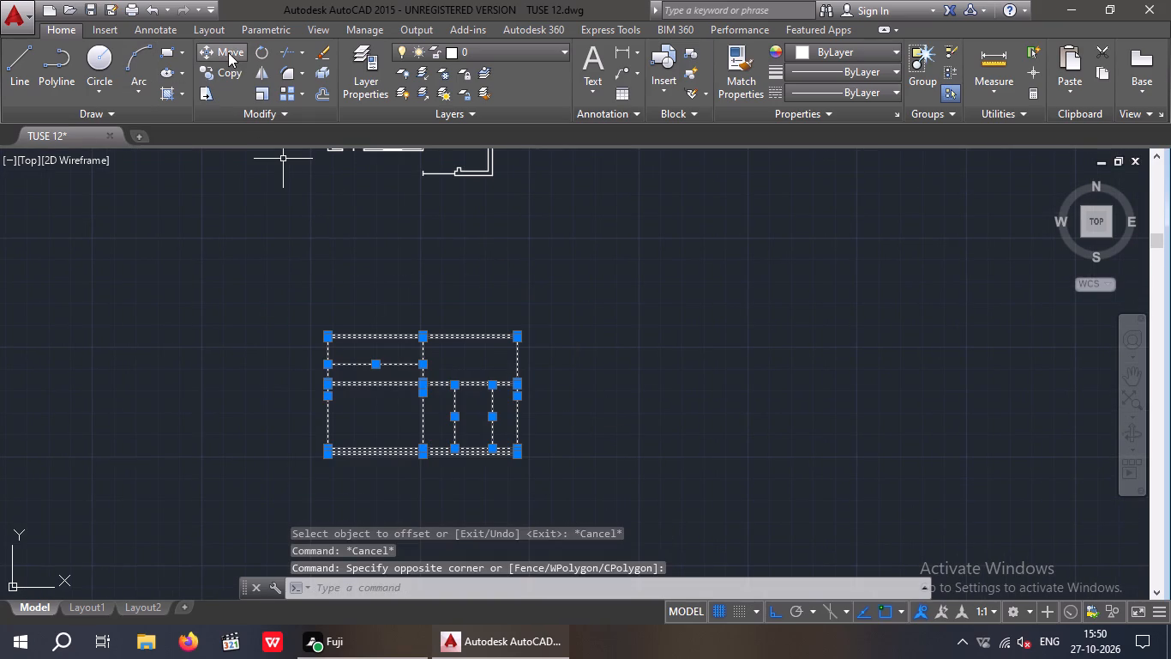
left_click(228, 52)
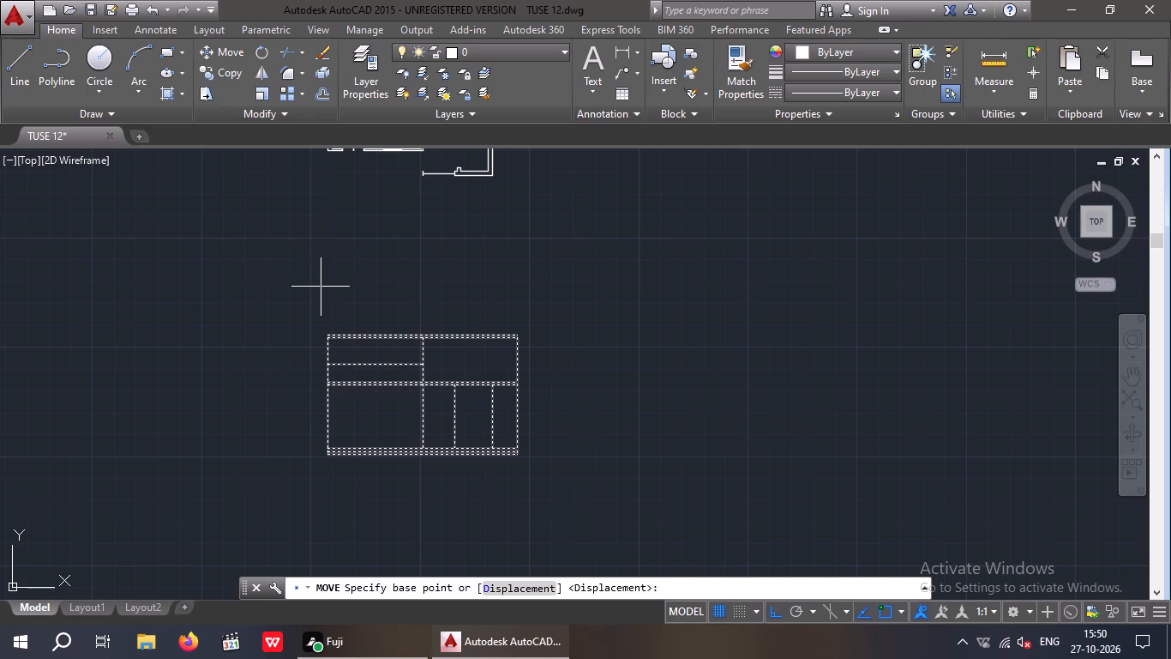
scroll(314, 366, "up", 2)
left_click(347, 286)
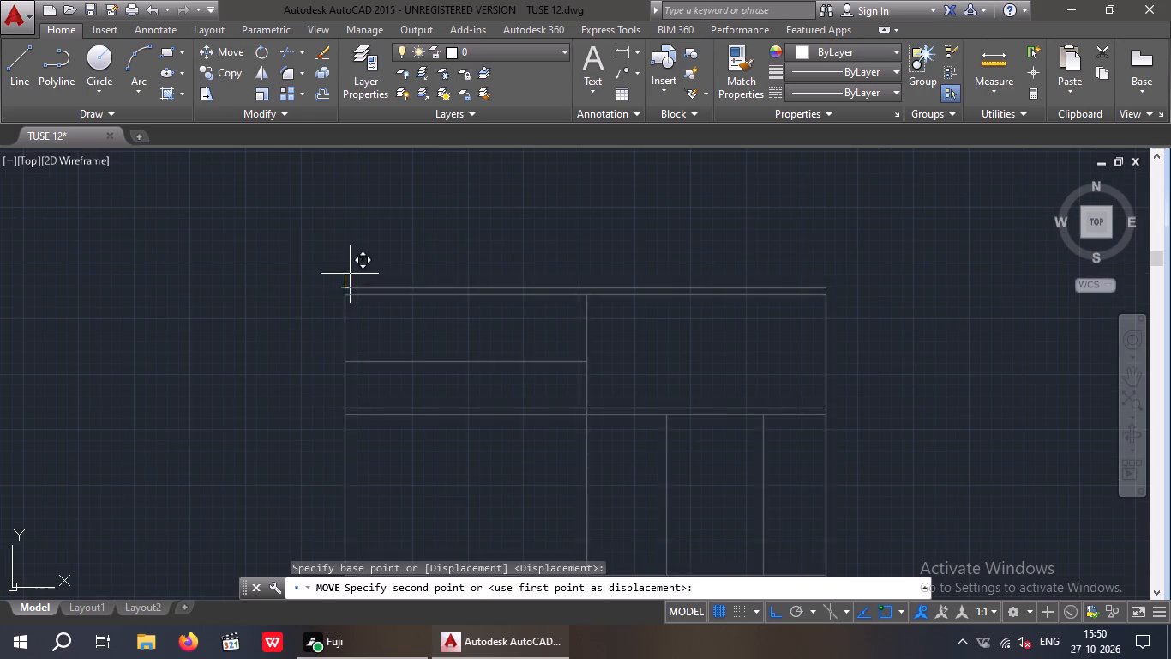
middle_click_drag(342, 270, 330, 386)
scroll(330, 385, "up", 1)
scroll(330, 370, "down", 2)
middle_click_drag(332, 351, 325, 466)
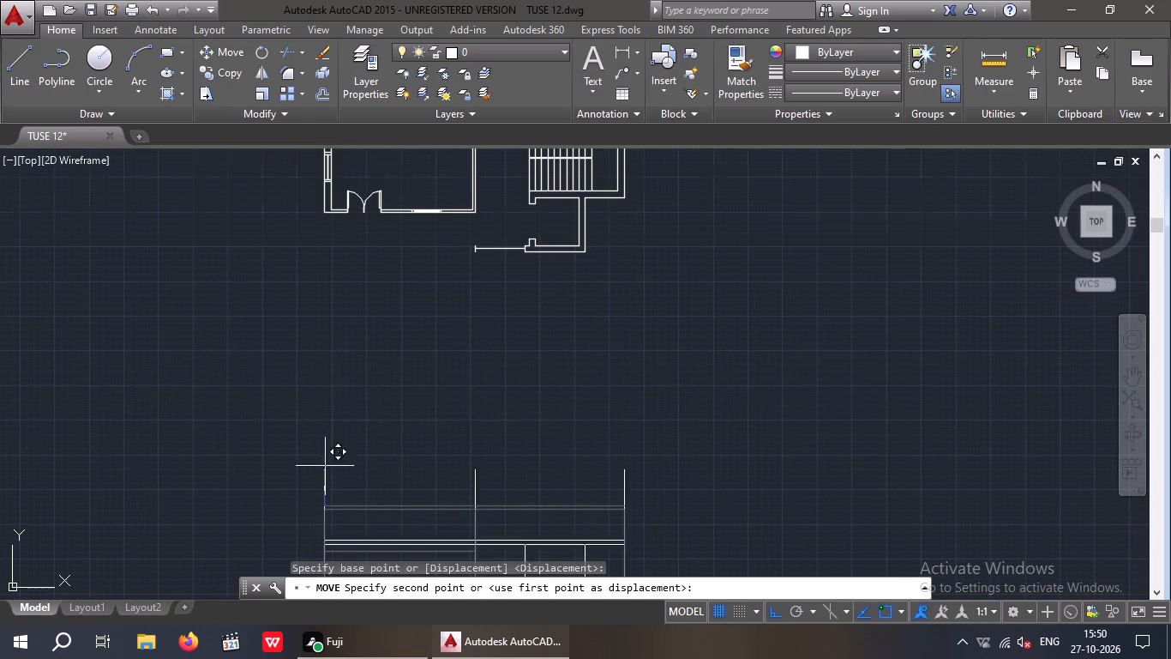
left_click(326, 315)
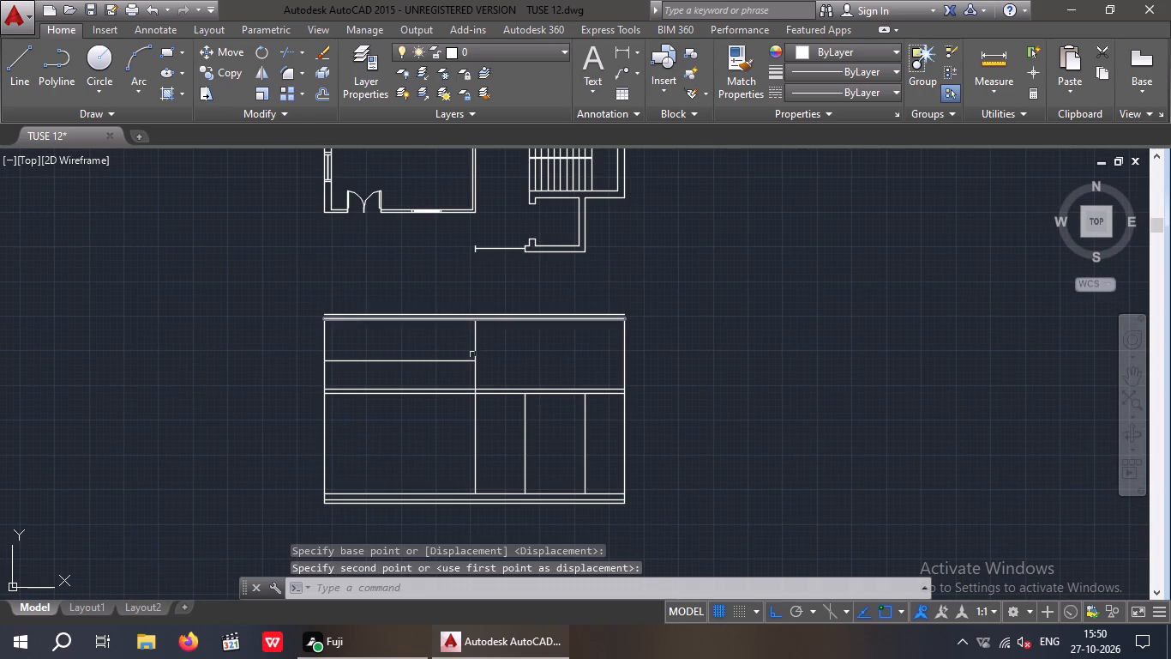
key("Escape")
key("Escape")
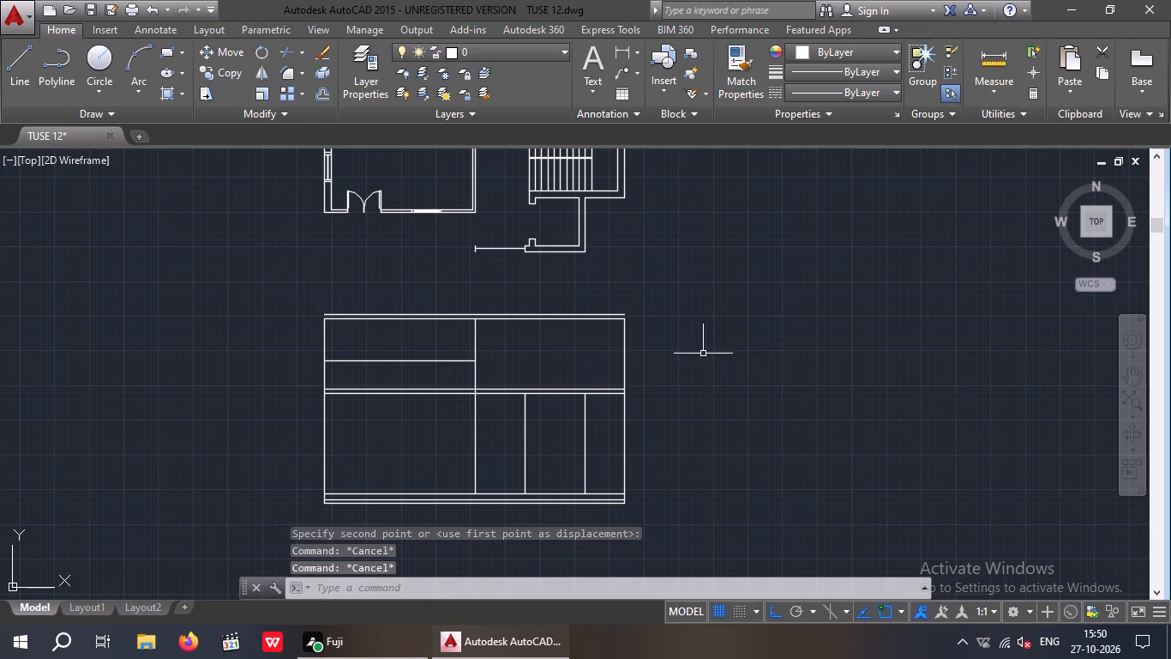
Extend the rightmost interior vertical up through the slab thickness to the slab's upper line, and end the extending.
middle_click_drag(632, 466, 604, 517)
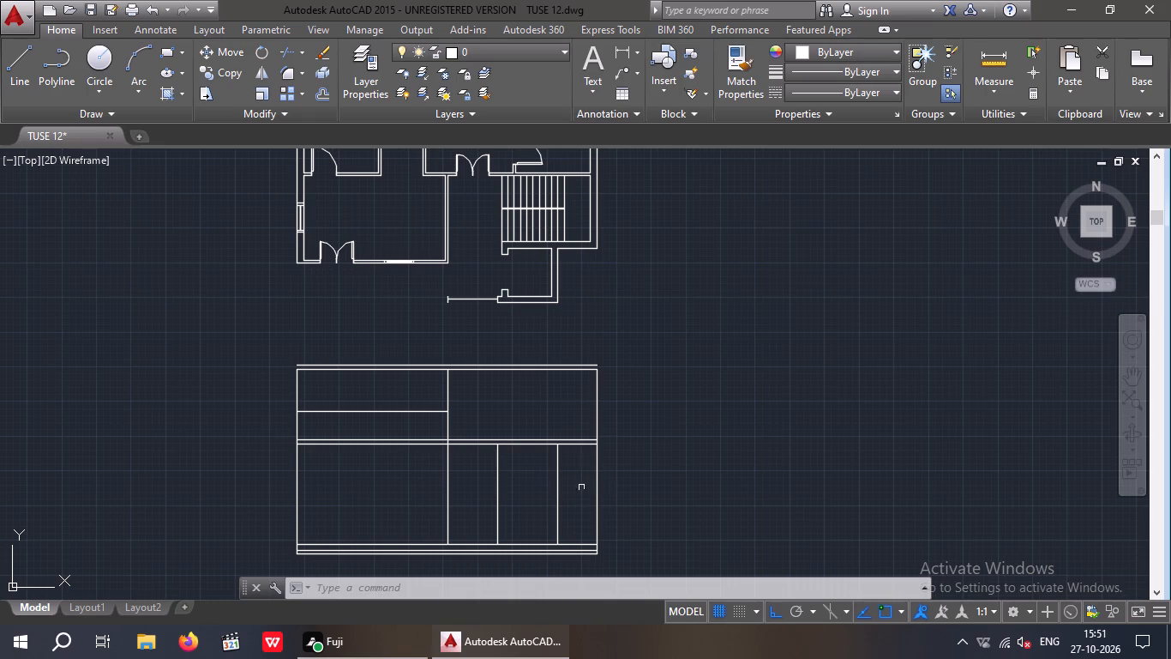
middle_click(570, 534)
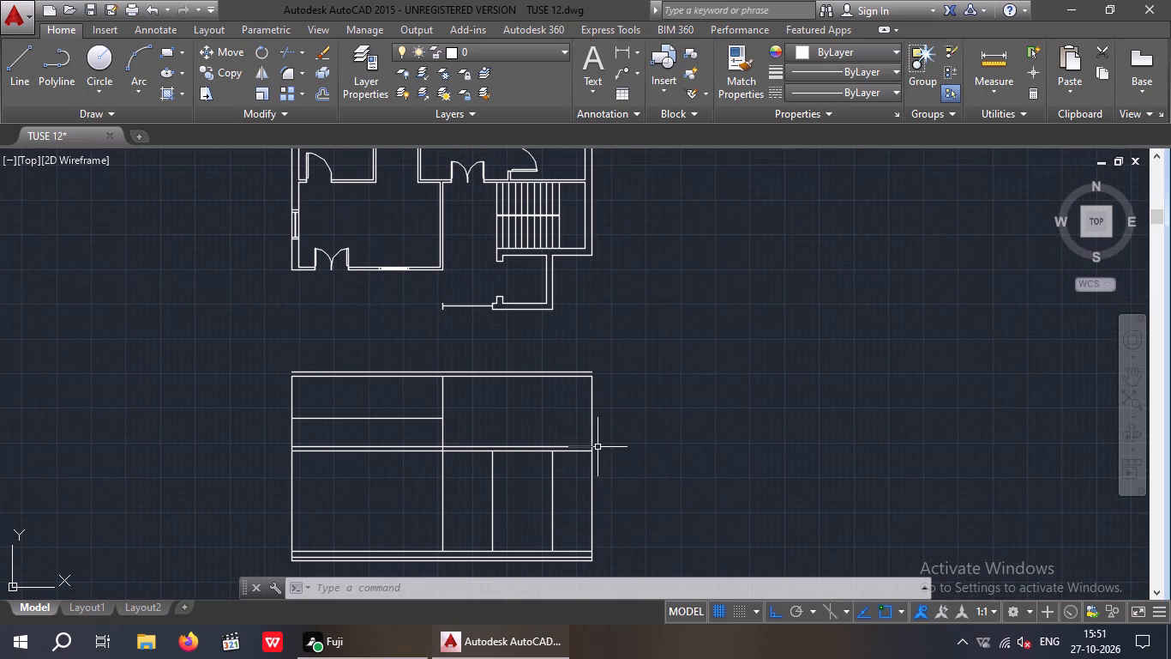
key("e")
key("x")
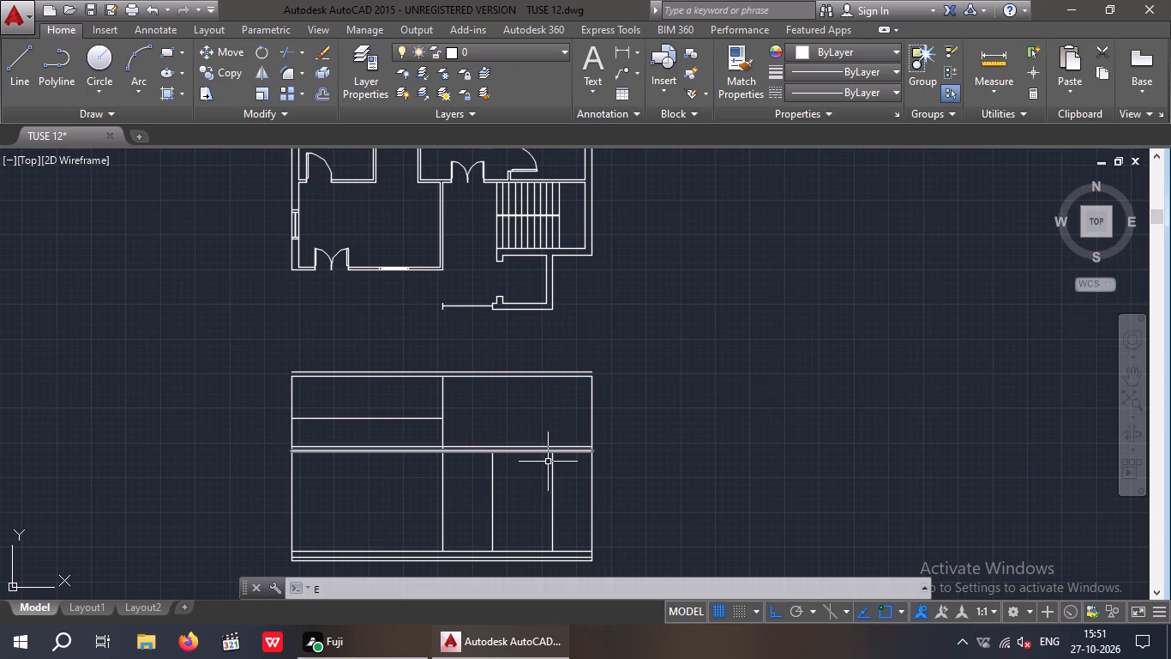
key("space")
key("space")
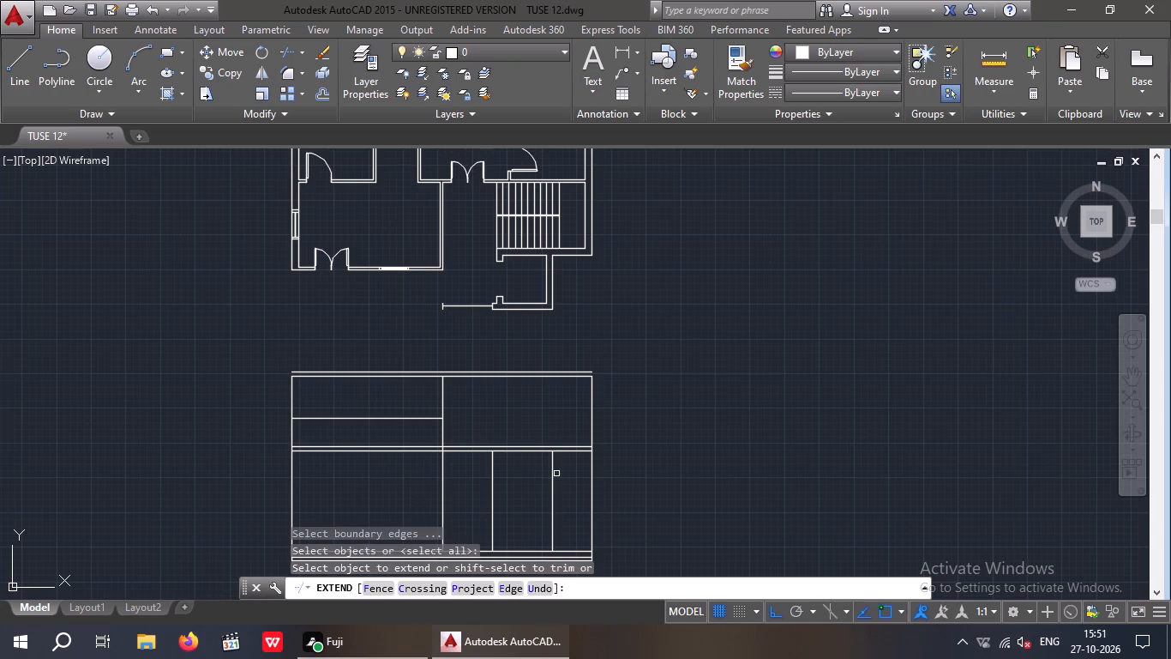
left_click(552, 479)
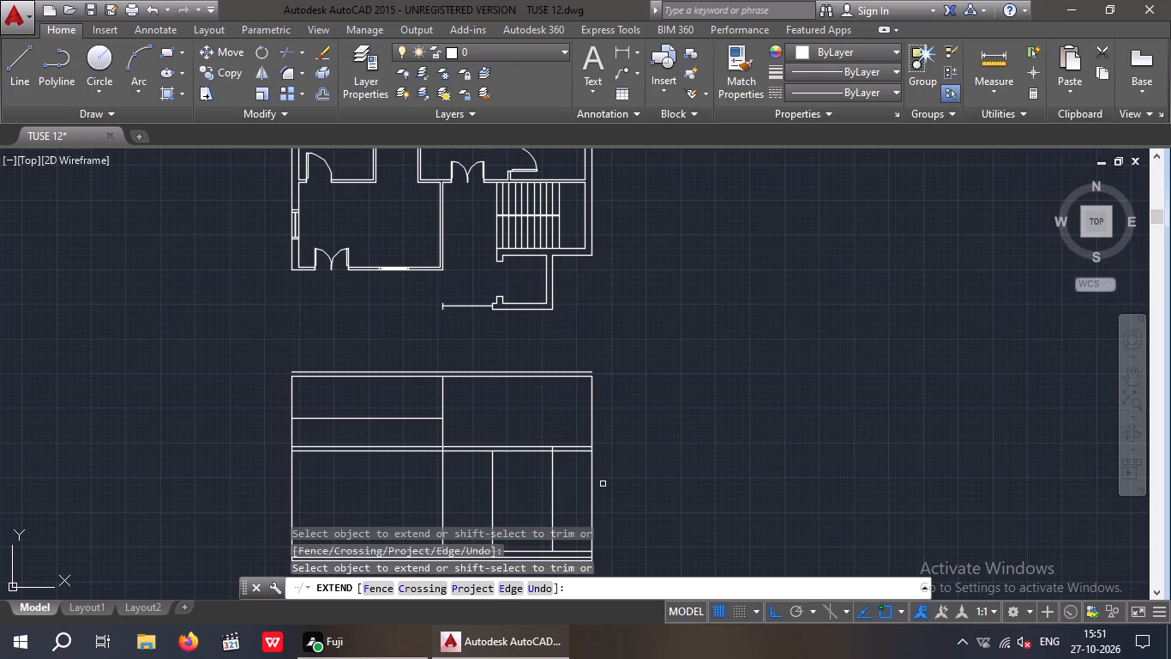
middle_click_drag(646, 408, 649, 374)
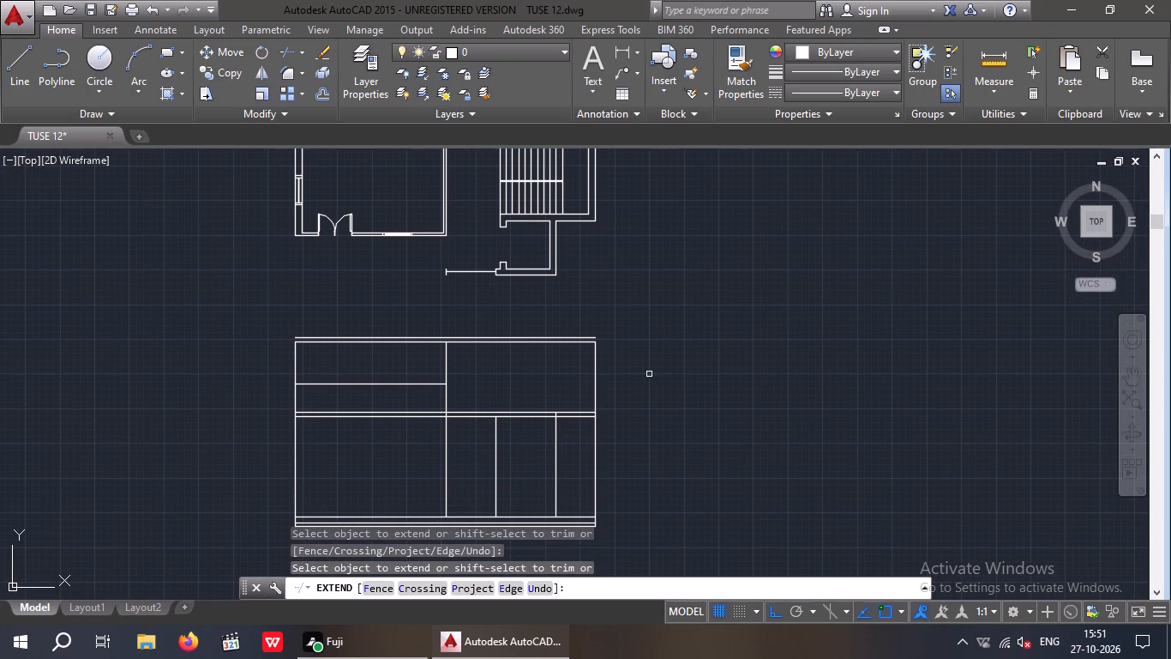
key("Escape")
key("Escape")
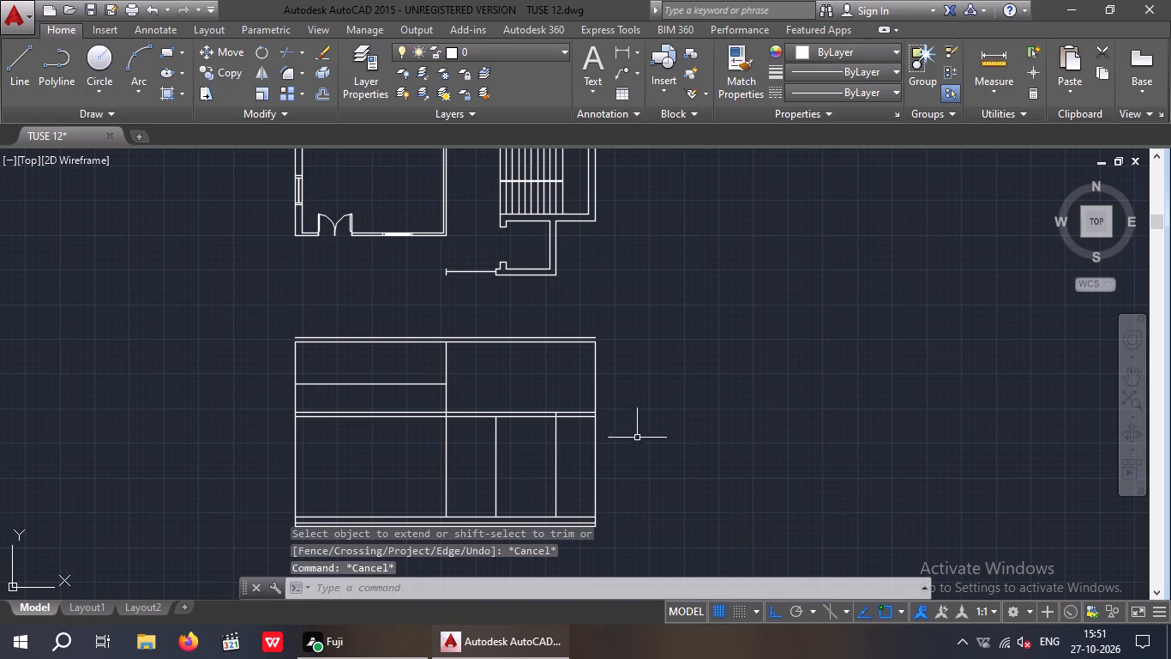
Draw vertical construction lines through both edges of the double-door opening in the front wall of the plan's lower-left room.
key("x")
key("l")
key("space")
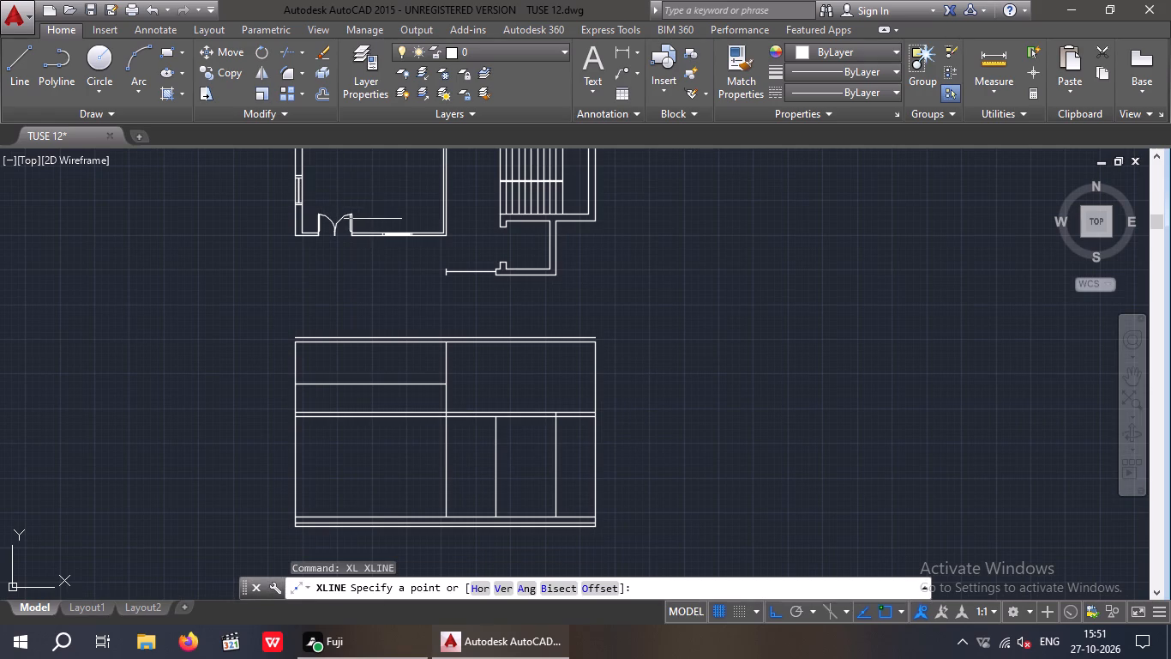
key("v")
key("space")
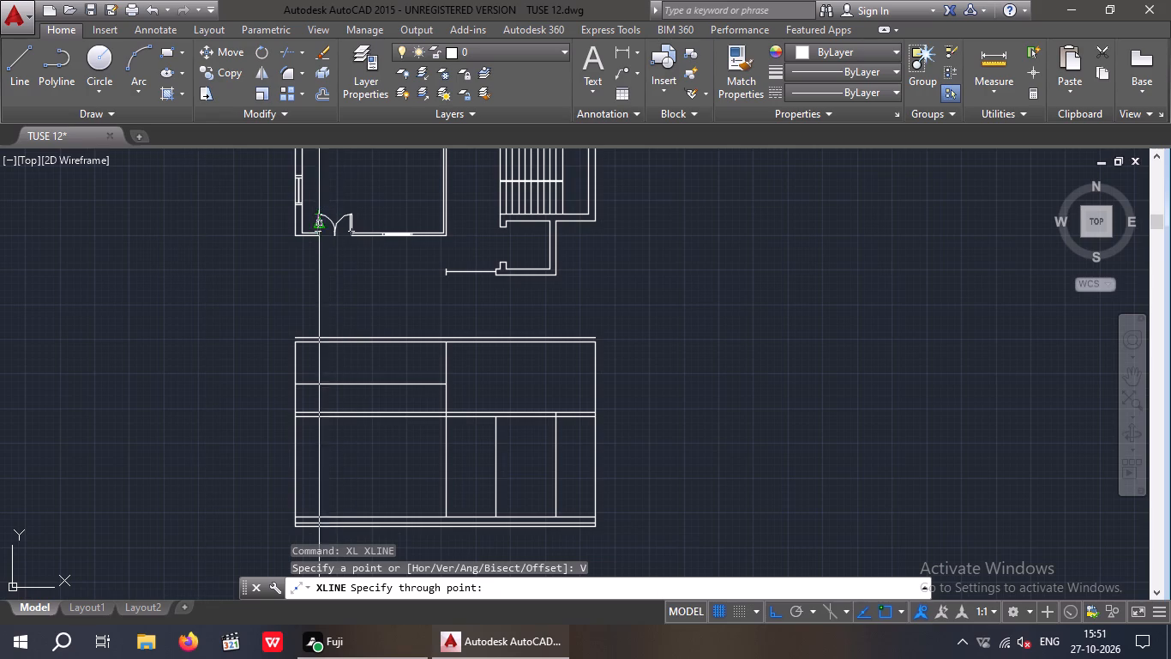
scroll(311, 239, "up", 3)
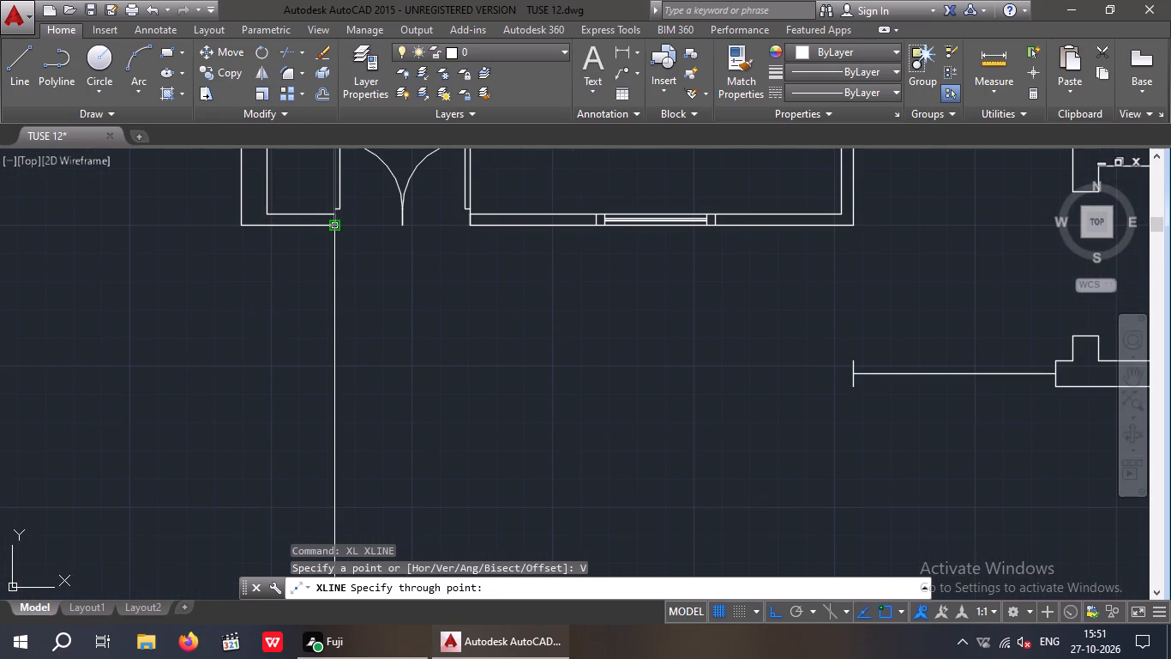
left_click(333, 227)
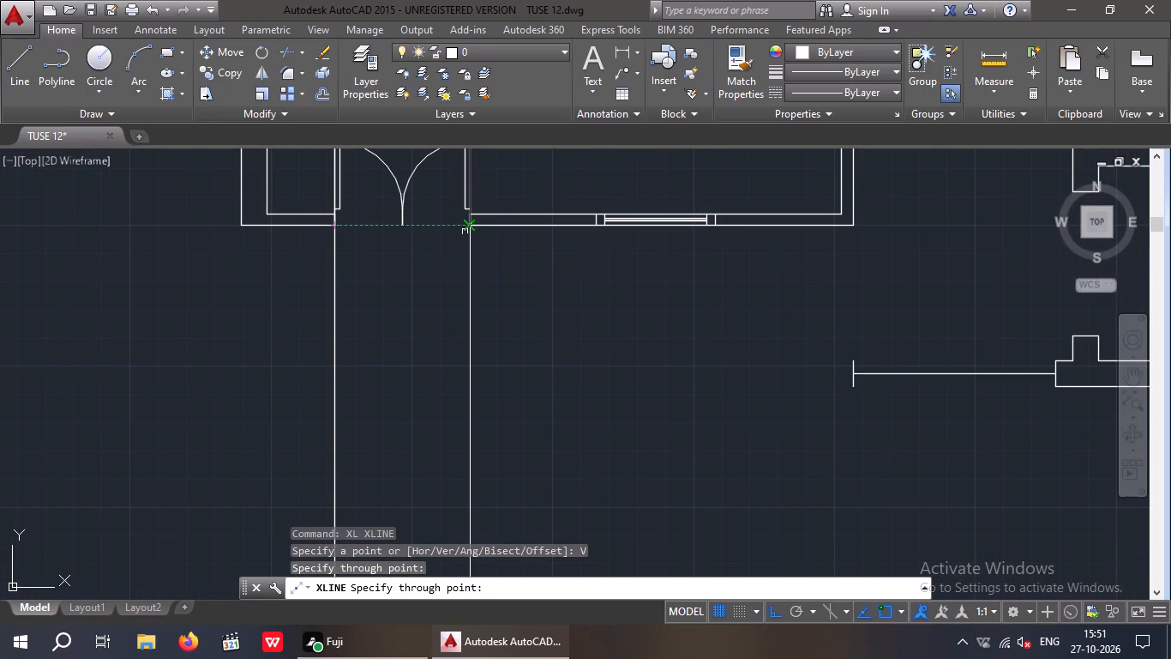
left_click(465, 232)
Draw vertical construction lines through both edges of the double-door opening beside the plan's staircase, and end the construction lines.
scroll(447, 247, "down", 2)
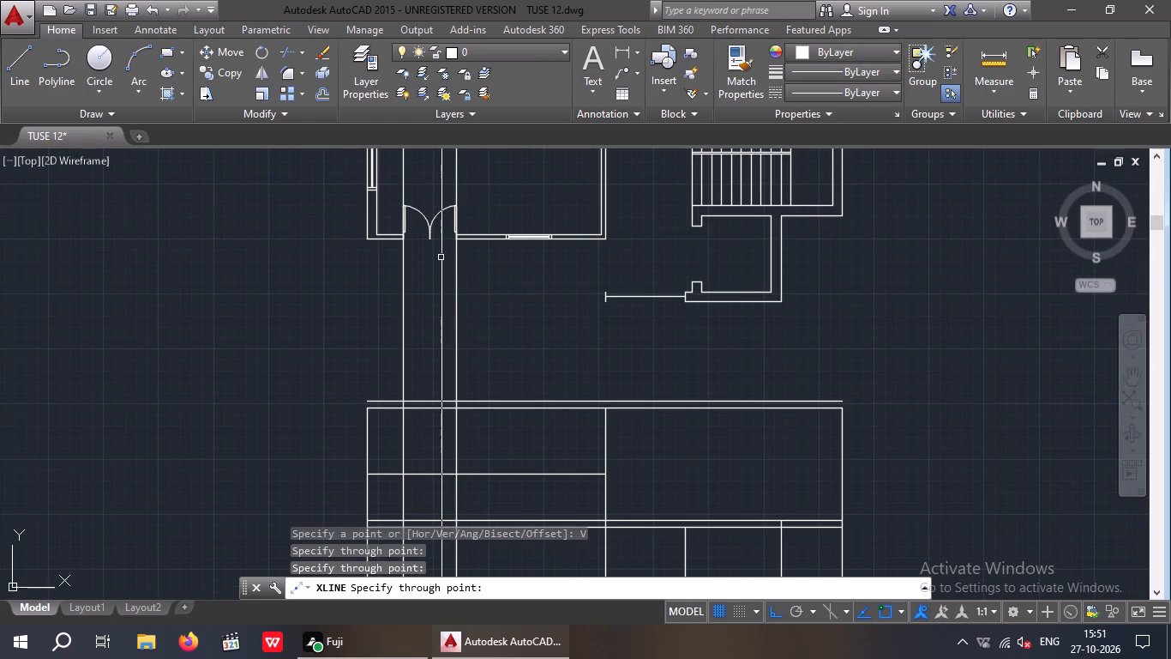
scroll(474, 279, "down", 2)
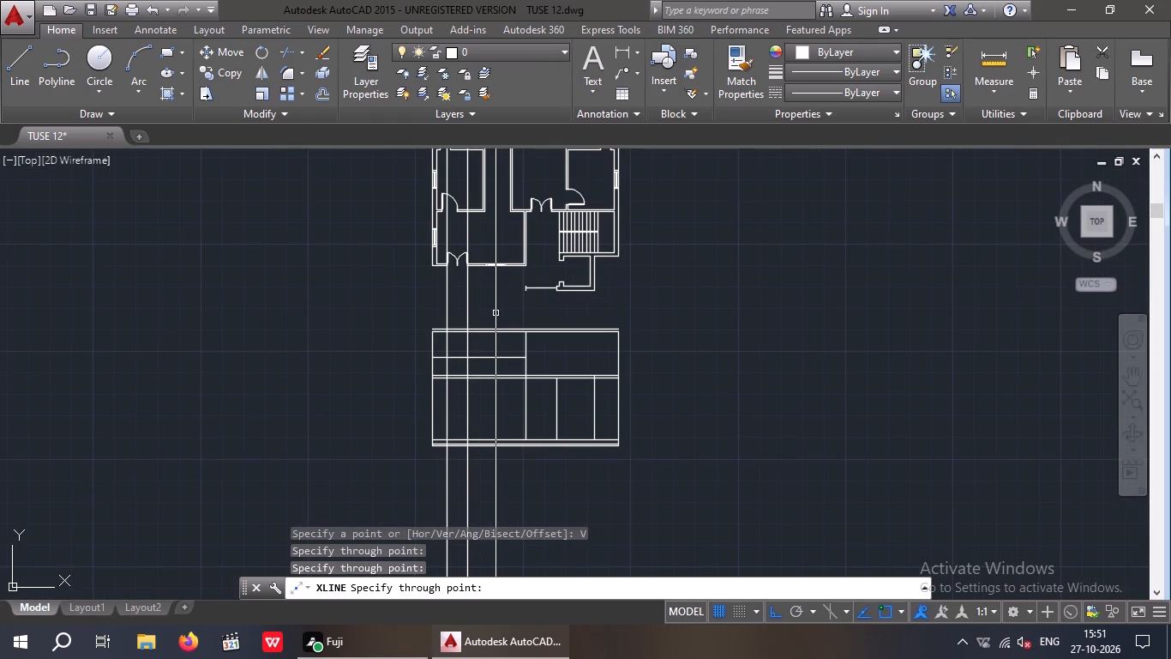
middle_click_drag(486, 345, 431, 431)
scroll(480, 324, "up", 3)
scroll(467, 227, "up", 2)
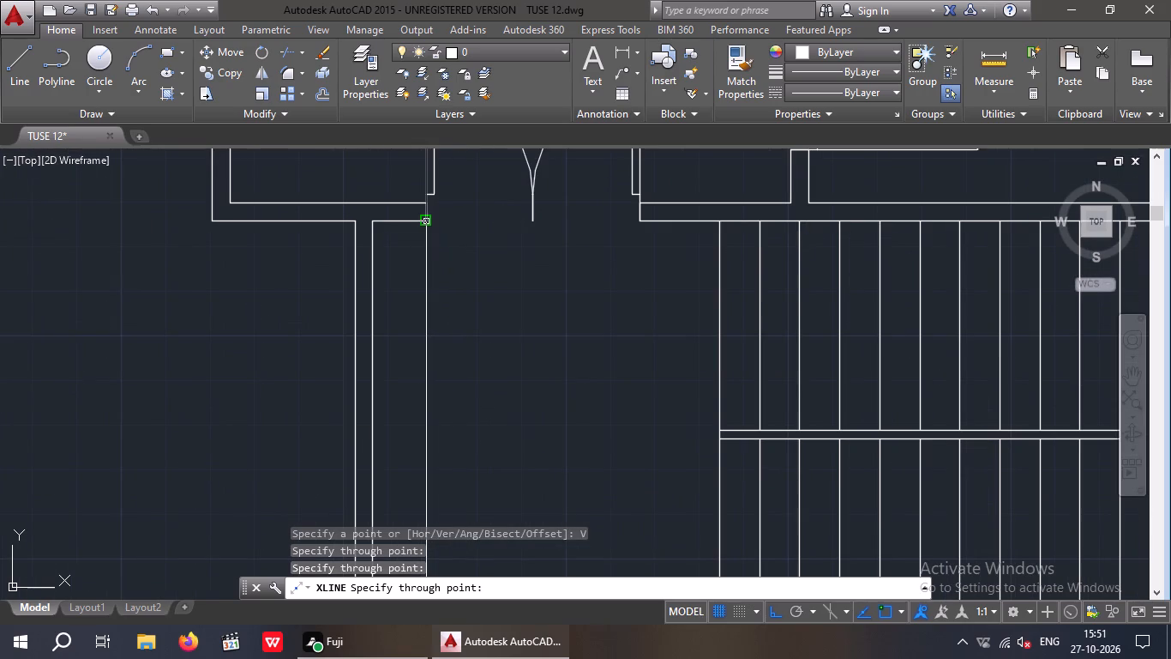
left_click(428, 223)
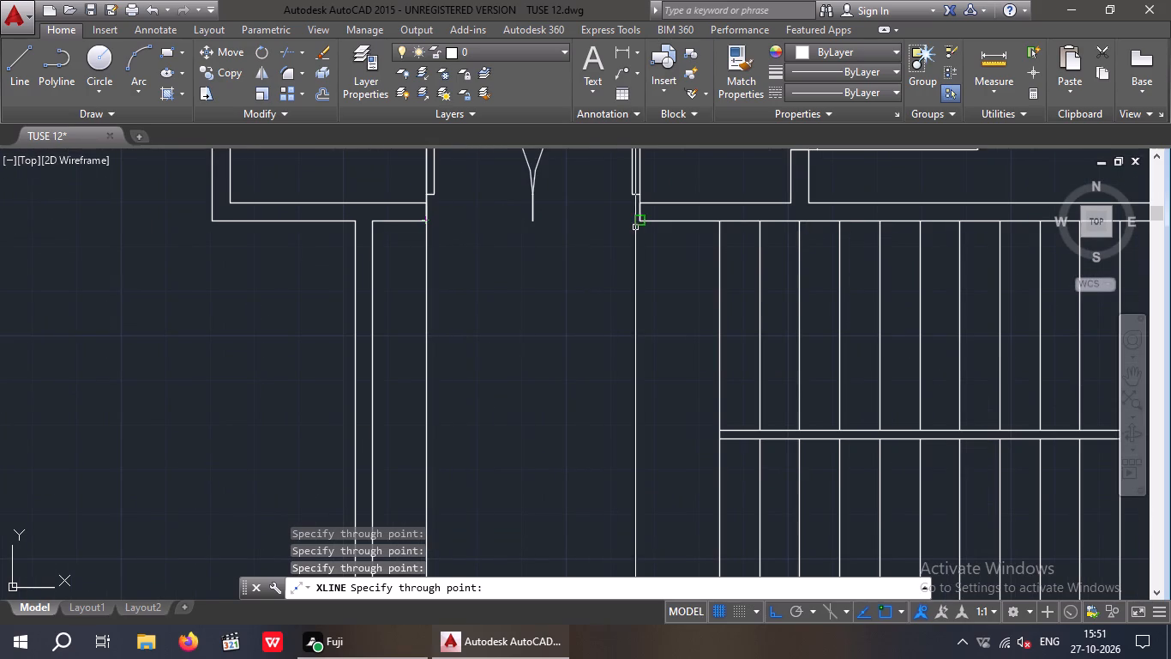
left_click(637, 224)
scroll(527, 251, "down", 3)
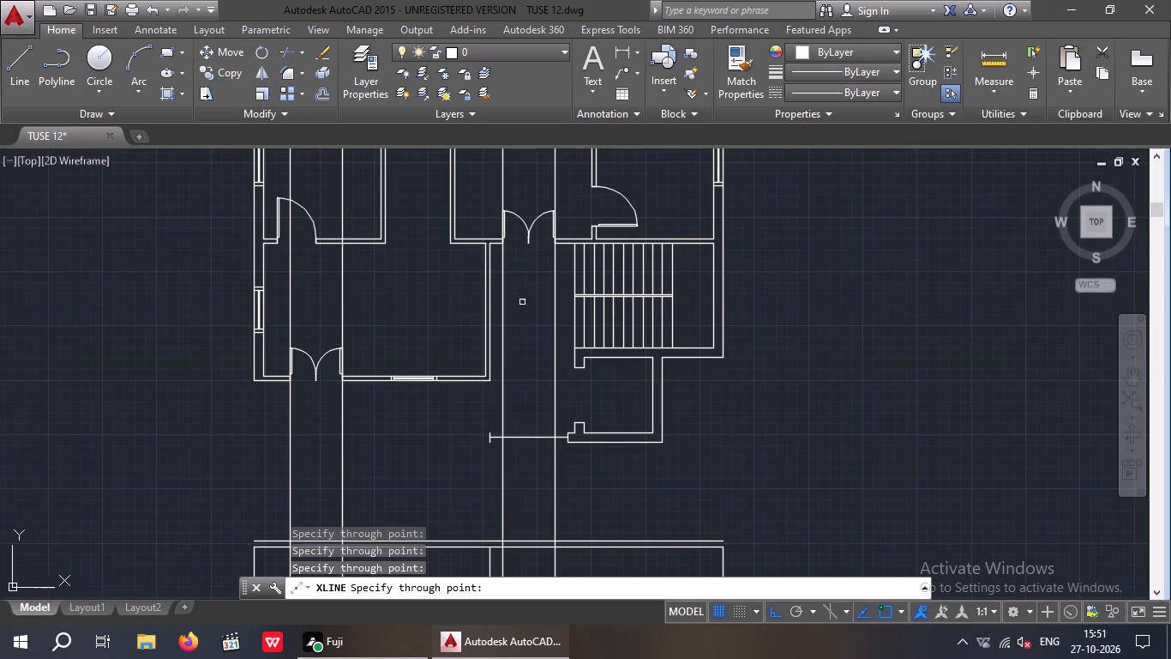
key("Escape")
key("Escape")
Trim all four door construction lines below the elevation's bottom line.
middle_click_drag(528, 306, 541, 183)
scroll(553, 240, "down", 2)
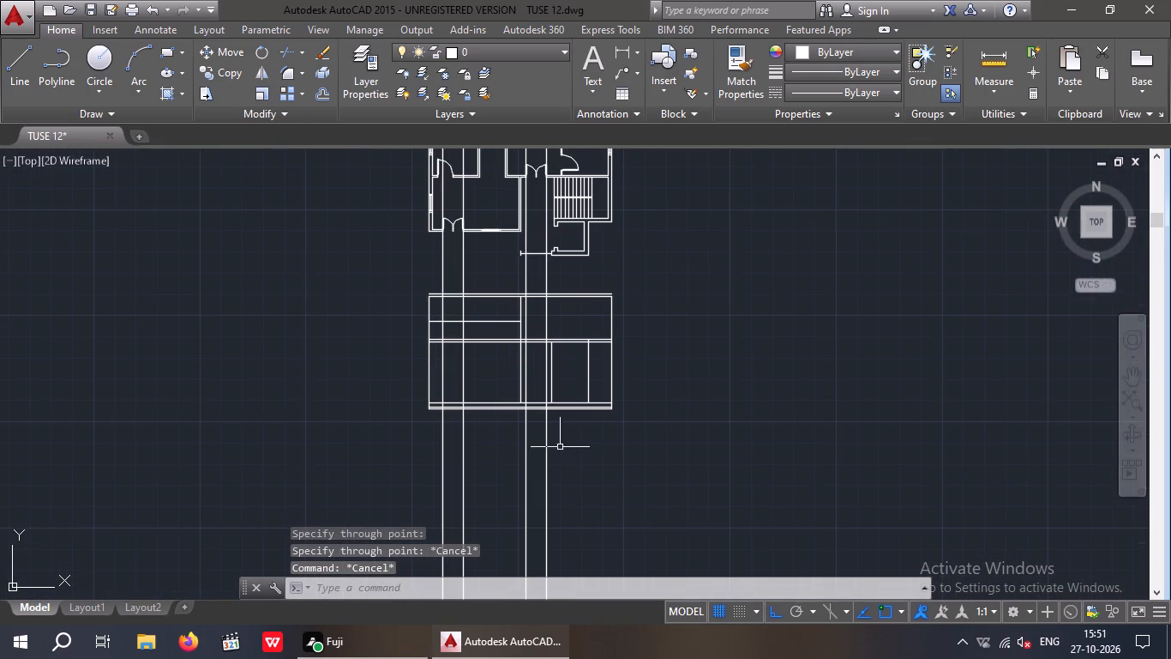
scroll(550, 440, "up", 2)
middle_click_drag(549, 474, 585, 467)
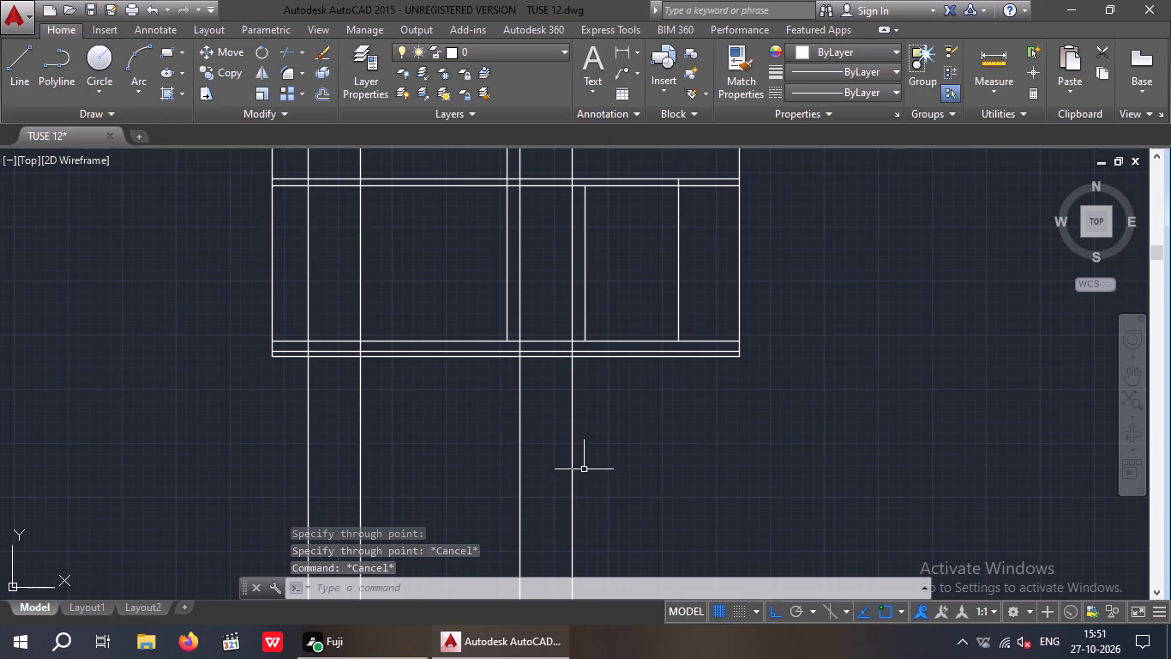
key("t")
key("r")
key("space")
key("space")
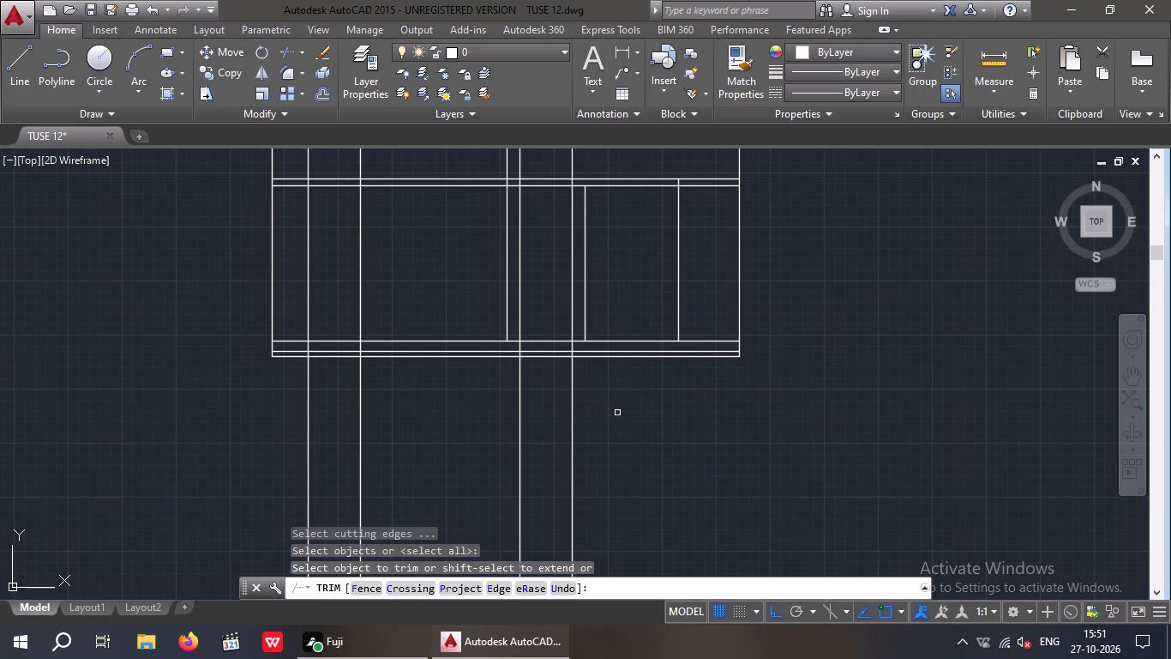
left_click_drag(615, 392, 486, 406)
left_click(211, 452)
Trim the second door's two projection lines out of both narrow base strips of the elevation.
scroll(547, 369, "up", 4)
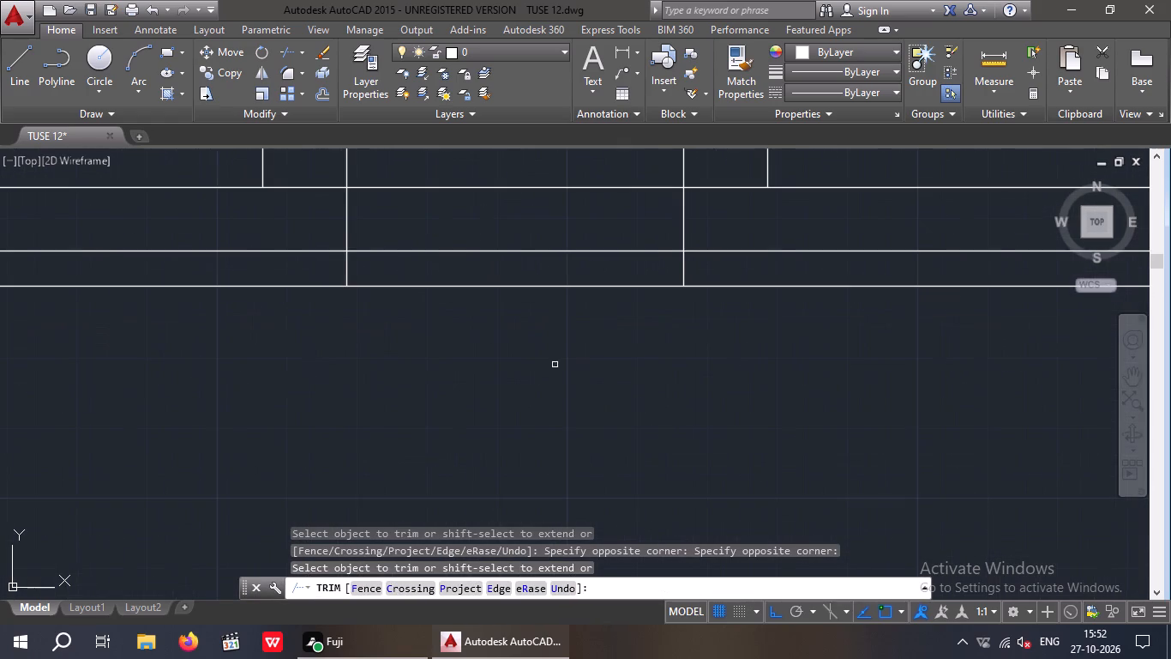
middle_click_drag(663, 328, 659, 437)
left_click_drag(693, 372, 638, 380)
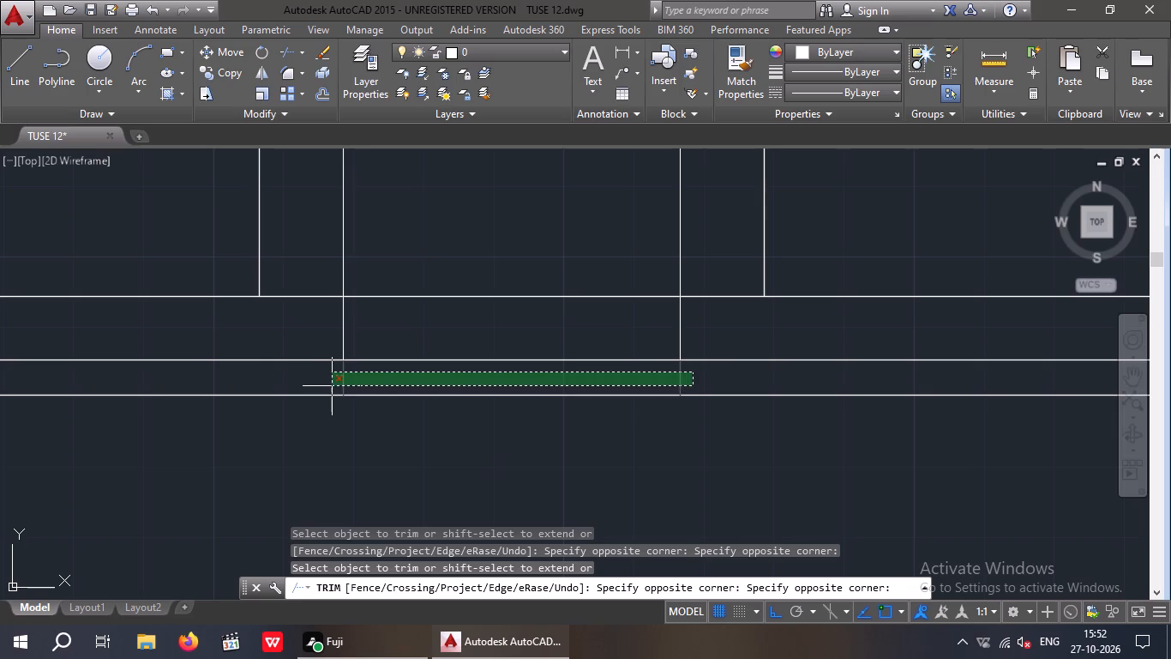
left_click(332, 386)
left_click_drag(707, 315, 645, 320)
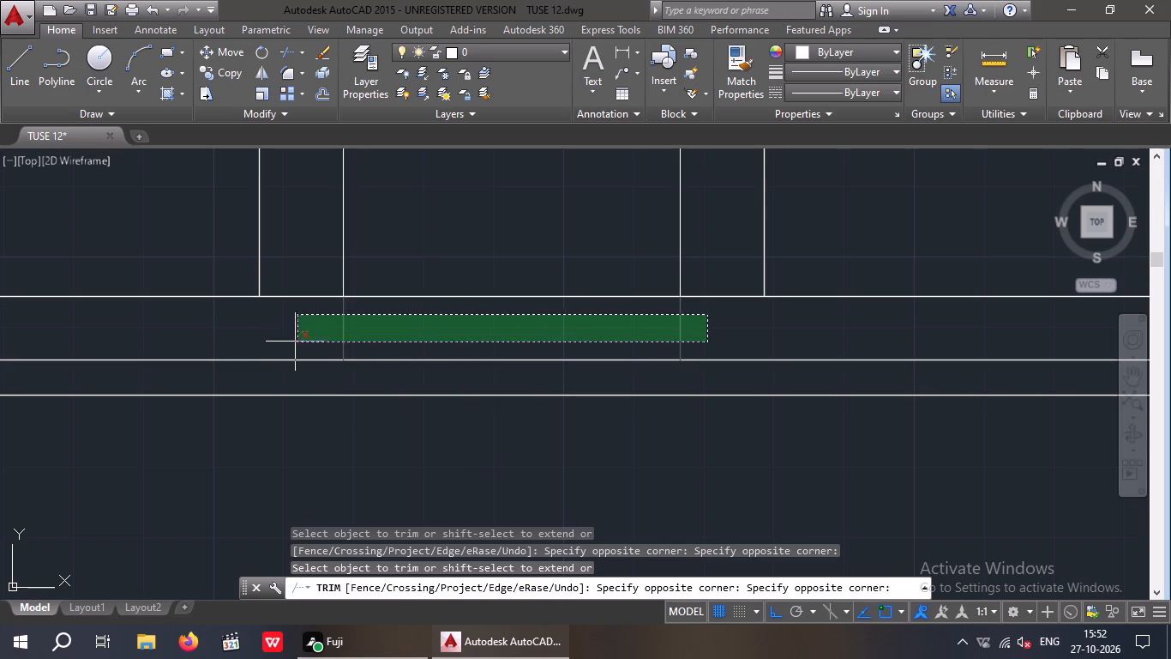
left_click(281, 337)
Trim the first door's two projection lines out of both narrow base strips near the elevation's left end.
scroll(315, 321, "down", 3)
middle_click_drag(393, 460, 658, 437)
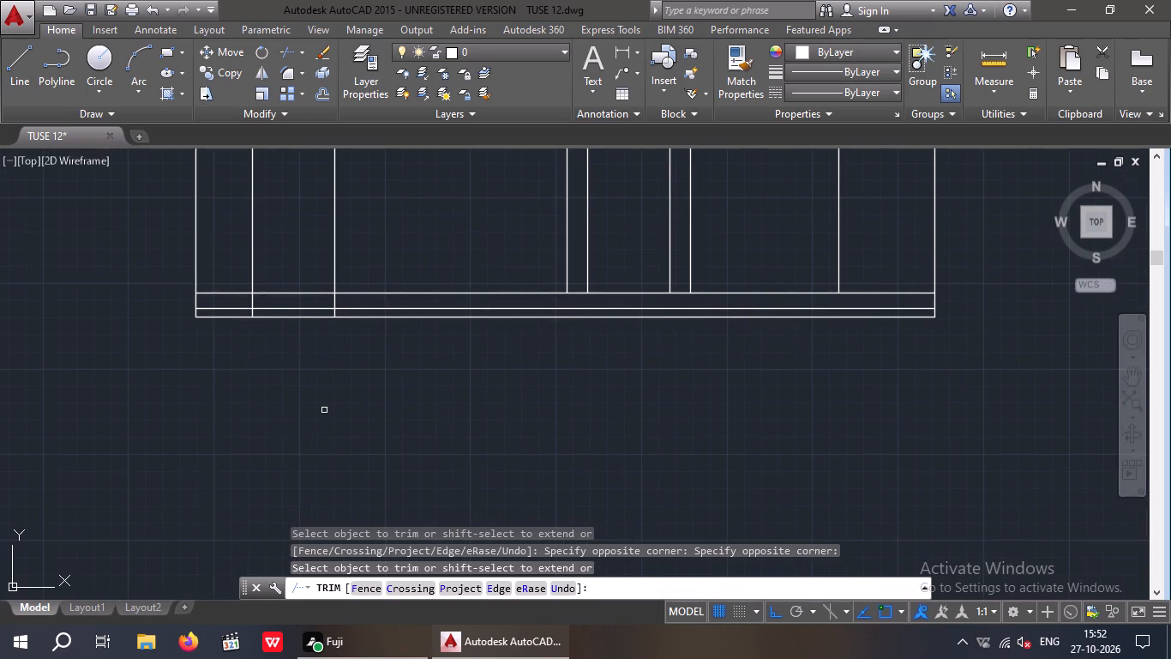
middle_click_drag(390, 422, 582, 450)
scroll(458, 352, "up", 4)
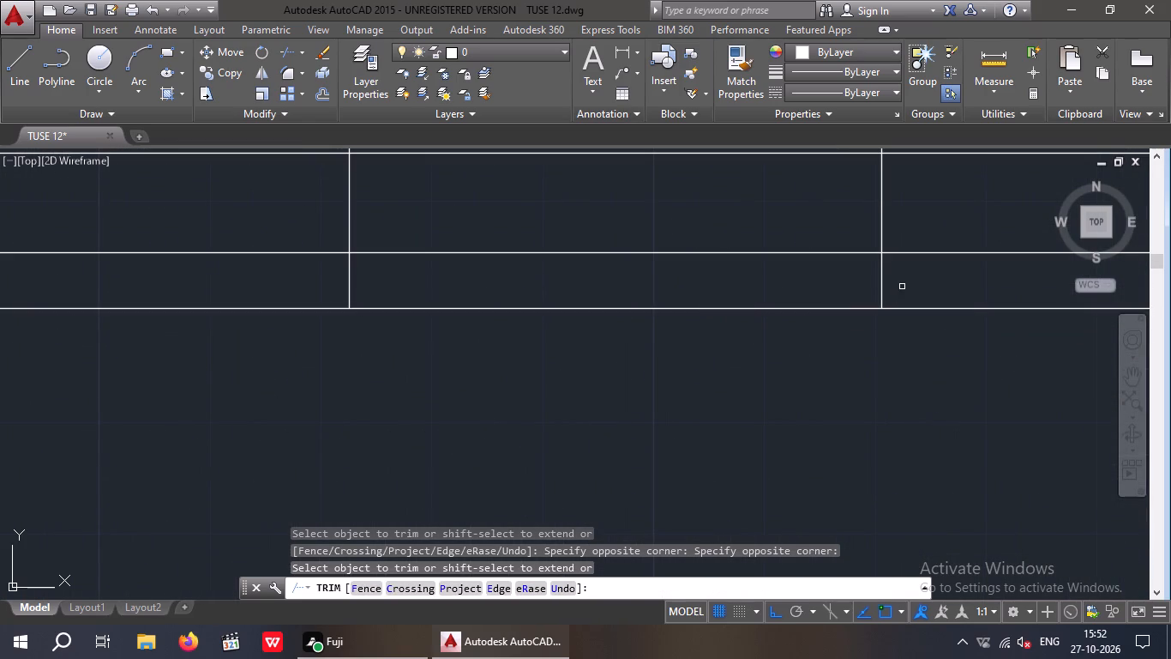
left_click_drag(902, 282, 821, 282)
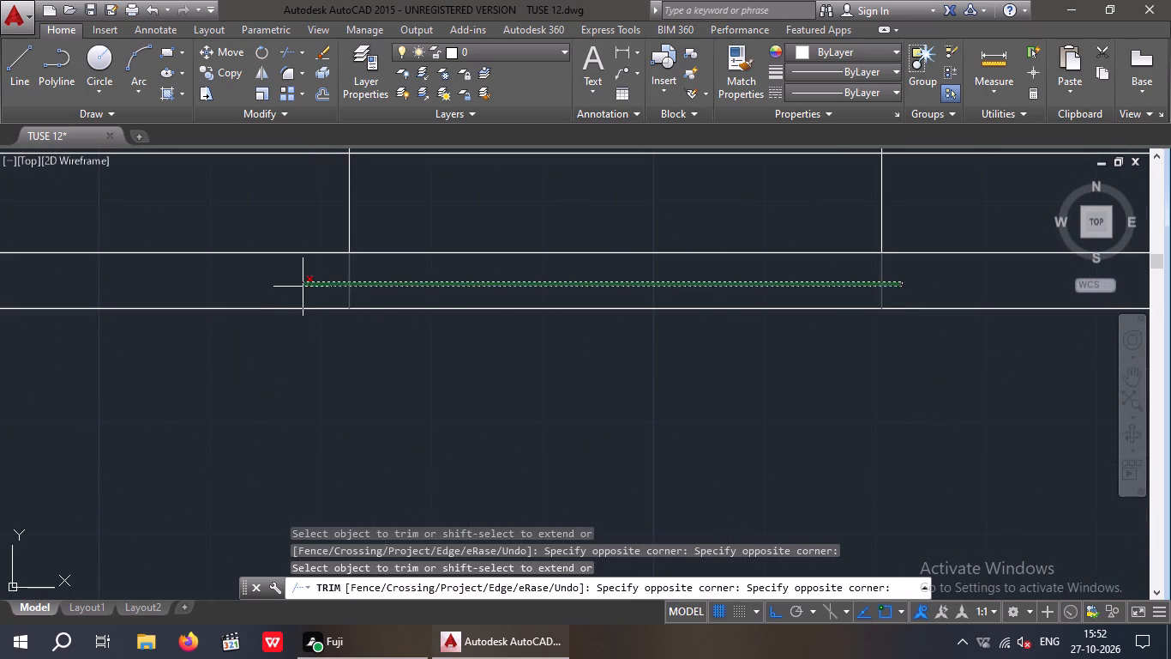
left_click(303, 285)
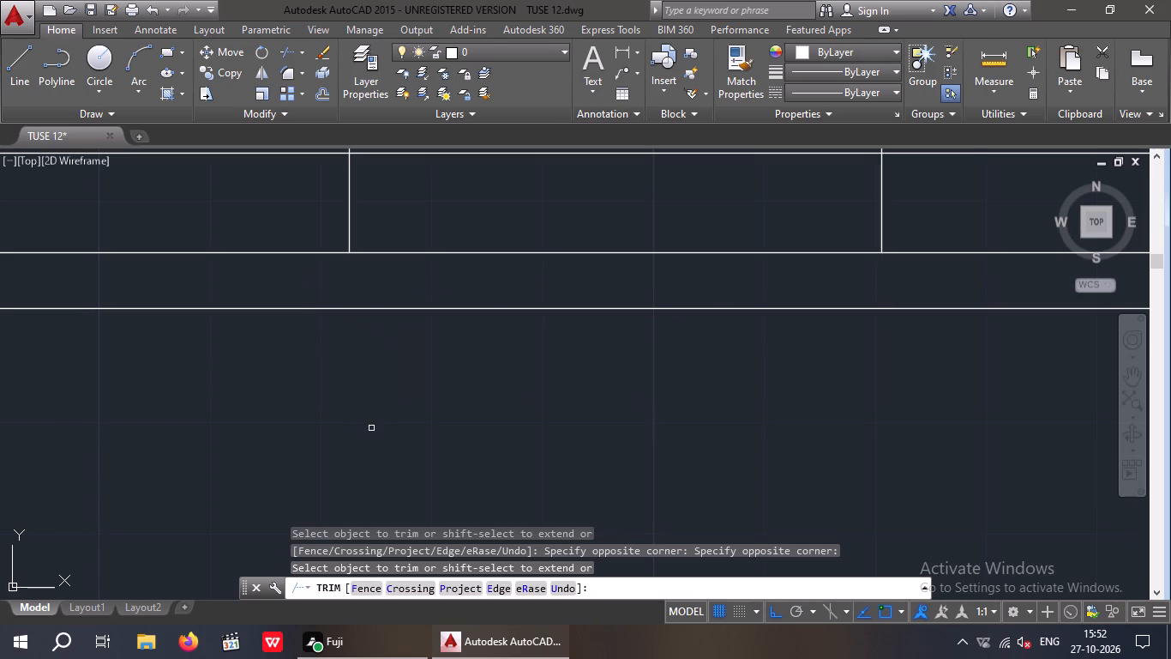
middle_click_drag(371, 428, 352, 518)
left_click_drag(903, 265, 835, 274)
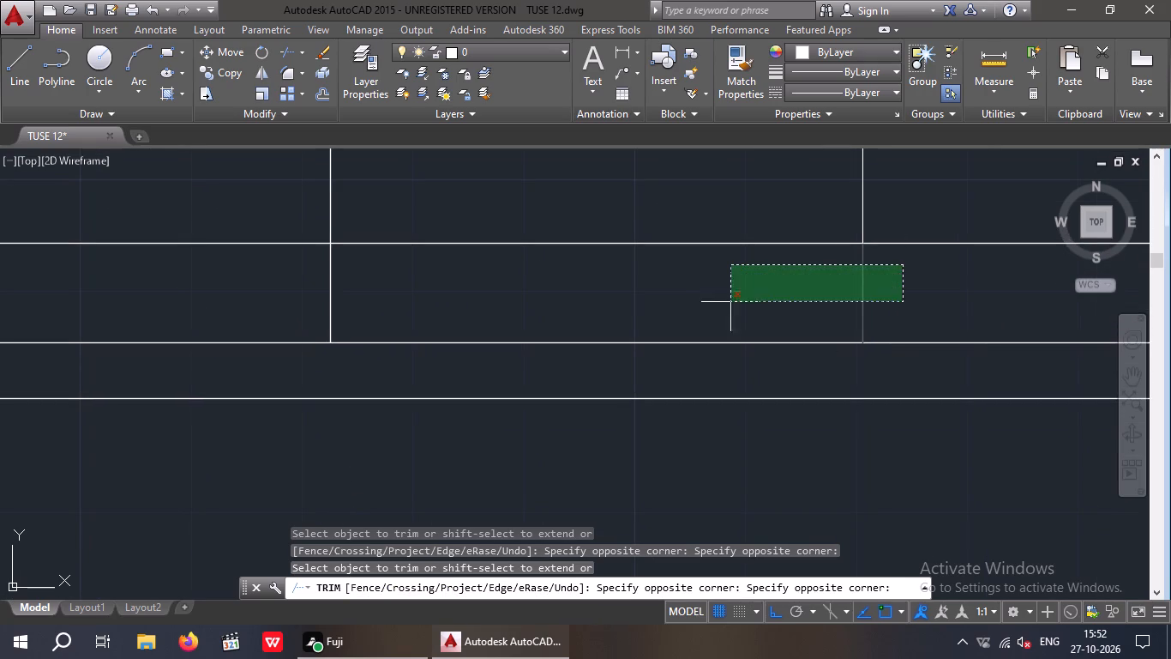
left_click(291, 328)
scroll(292, 340, "down", 2)
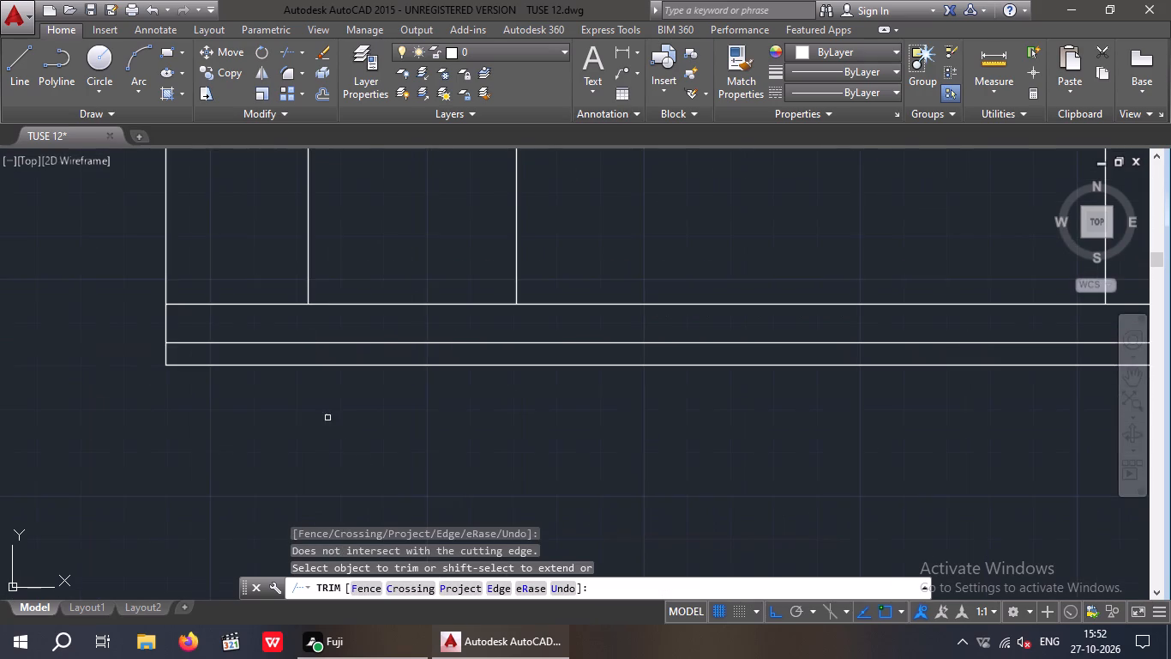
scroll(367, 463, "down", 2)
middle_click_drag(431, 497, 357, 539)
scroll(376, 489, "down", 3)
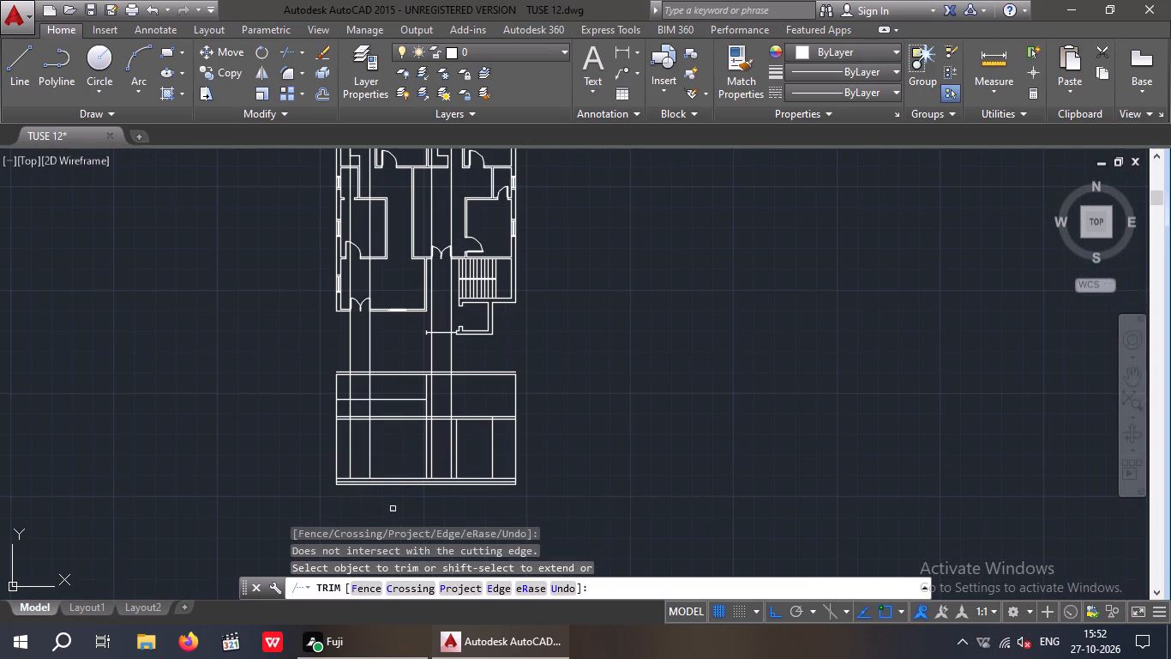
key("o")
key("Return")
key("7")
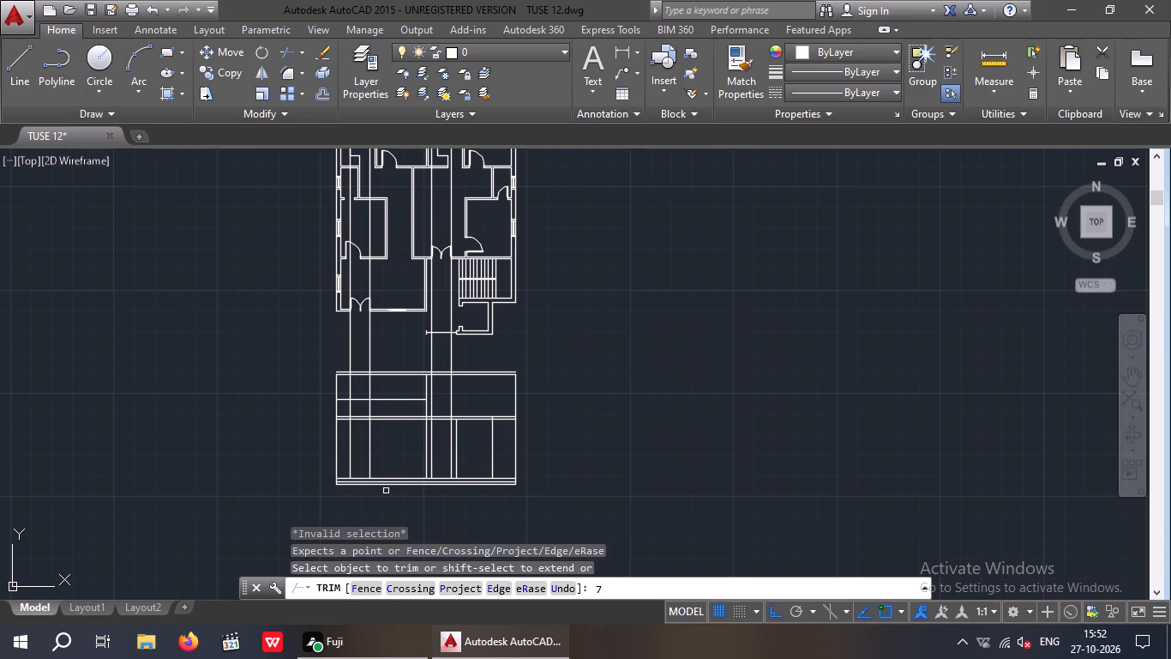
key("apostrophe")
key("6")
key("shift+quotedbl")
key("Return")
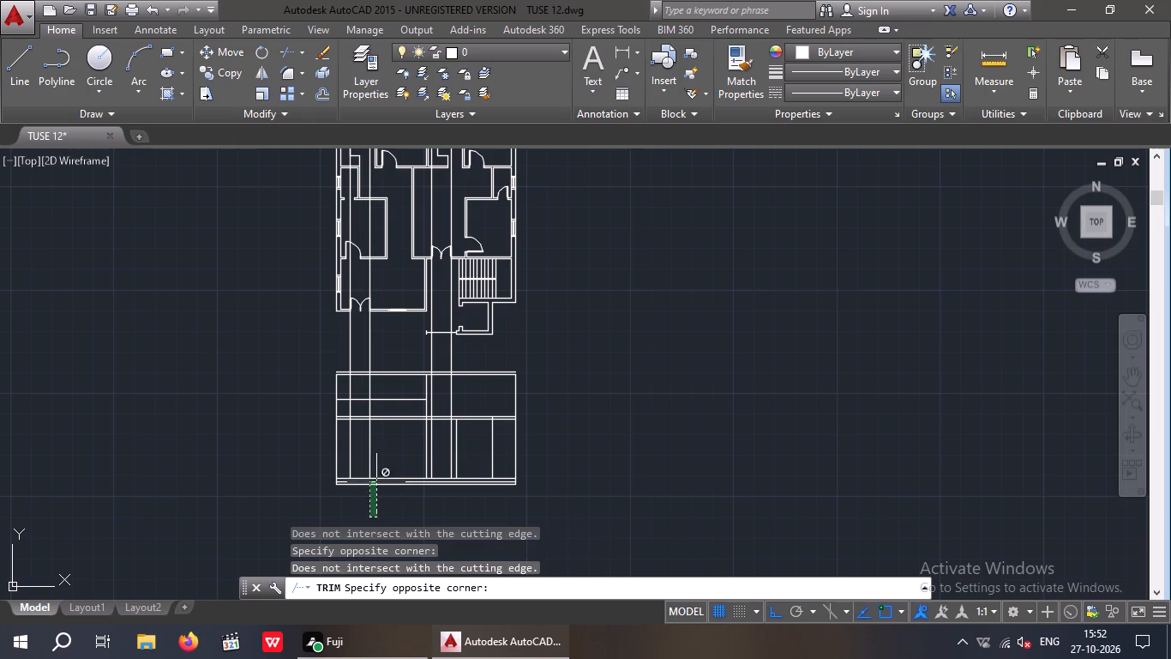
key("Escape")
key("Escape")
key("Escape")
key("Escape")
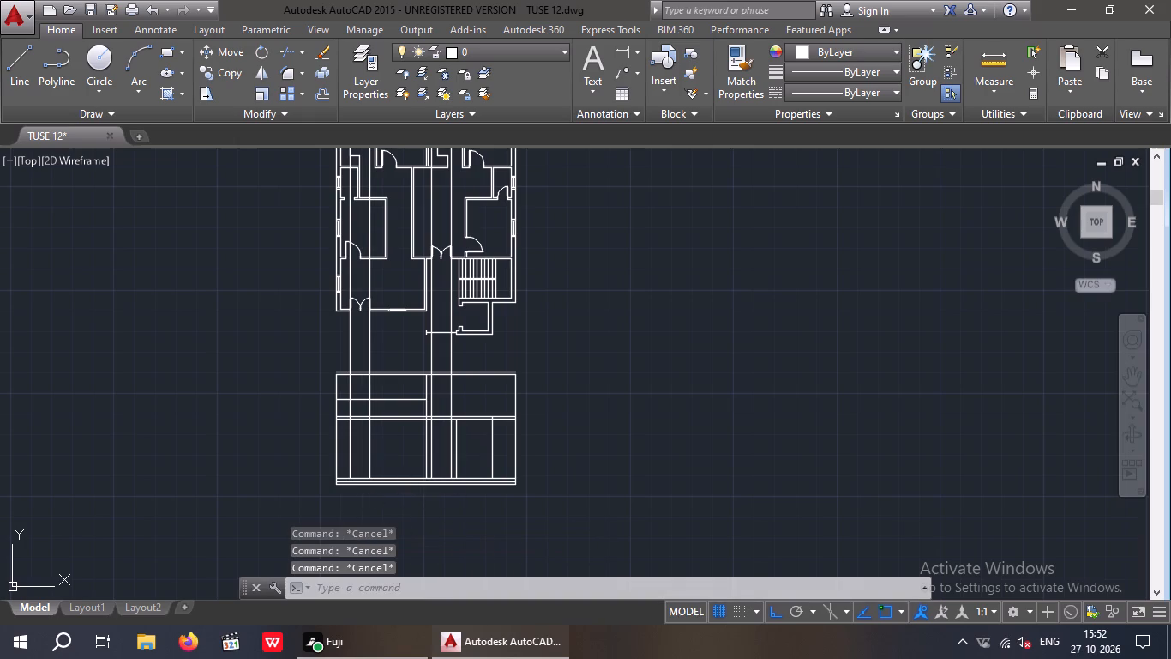
Offset the top line of the elevation's base strips 7'6" upward for the door heads, and end the offsetting.
key("o")
key("Return")
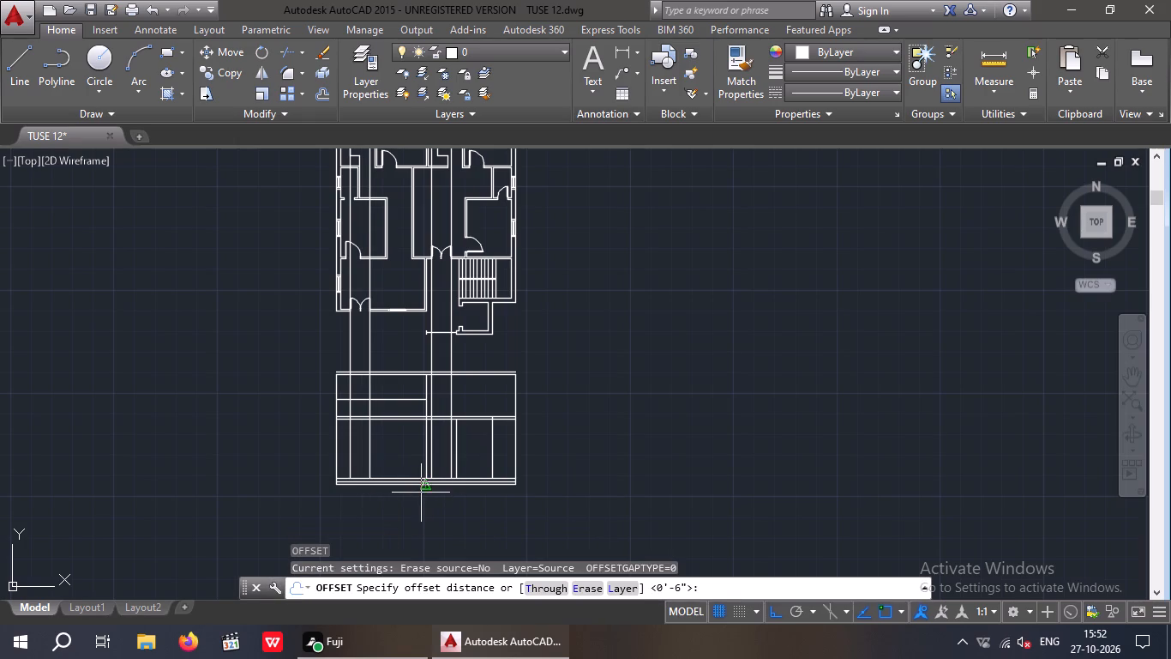
key("7")
key("apostrophe")
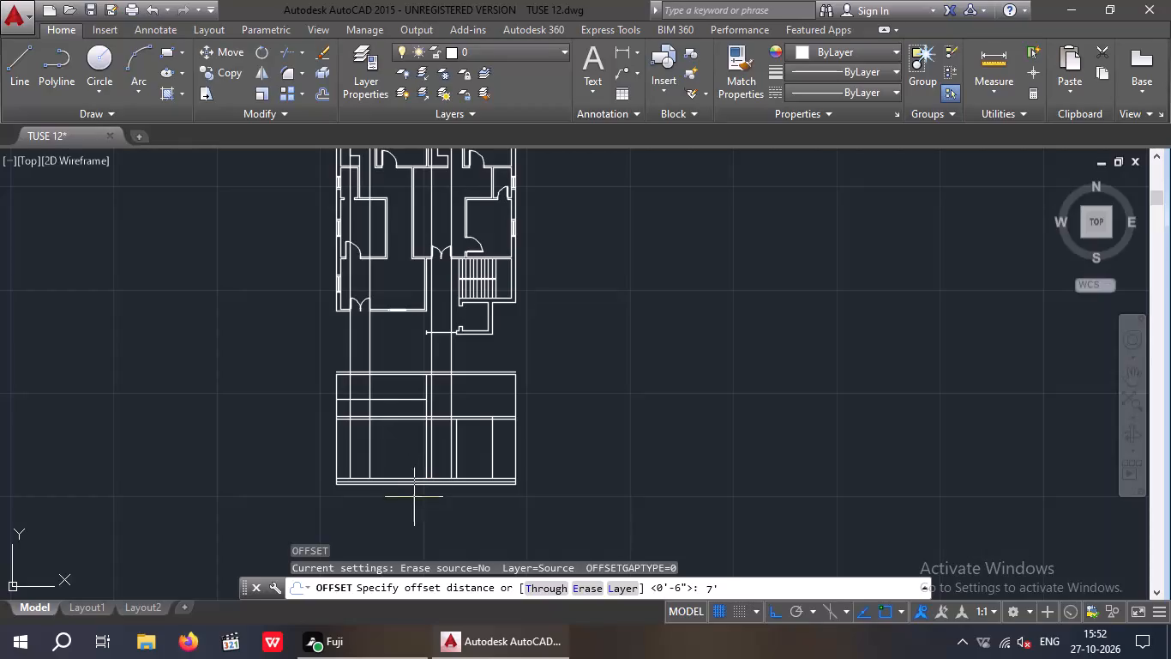
key("6")
key("shift+quotedbl")
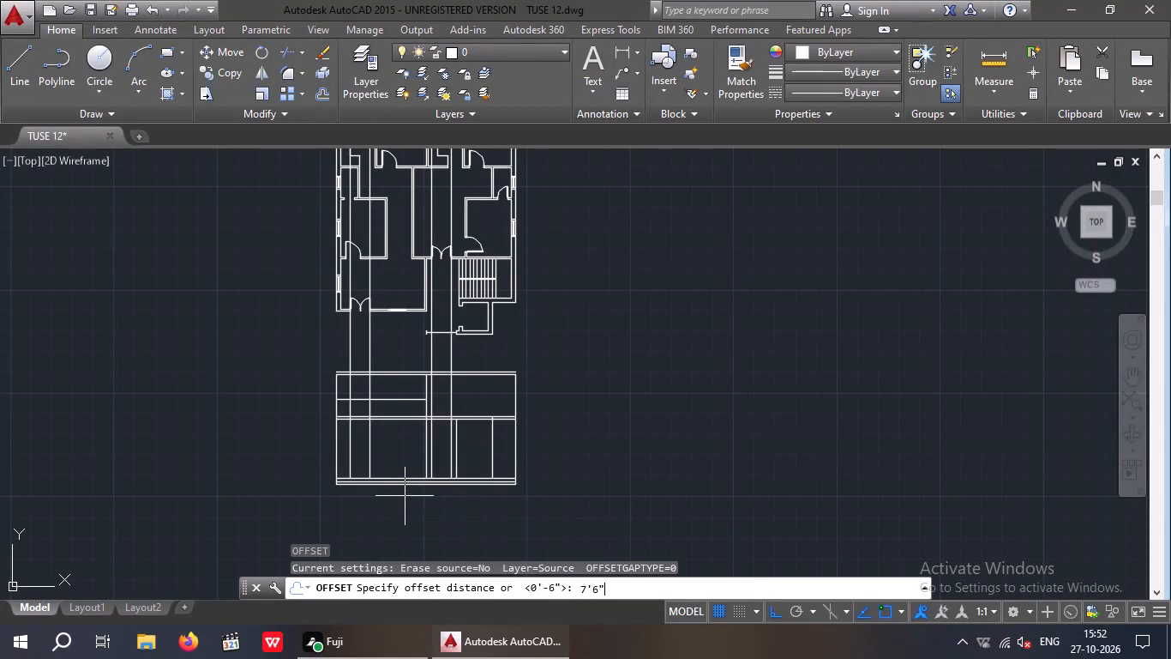
key("Return")
scroll(395, 473, "up", 3)
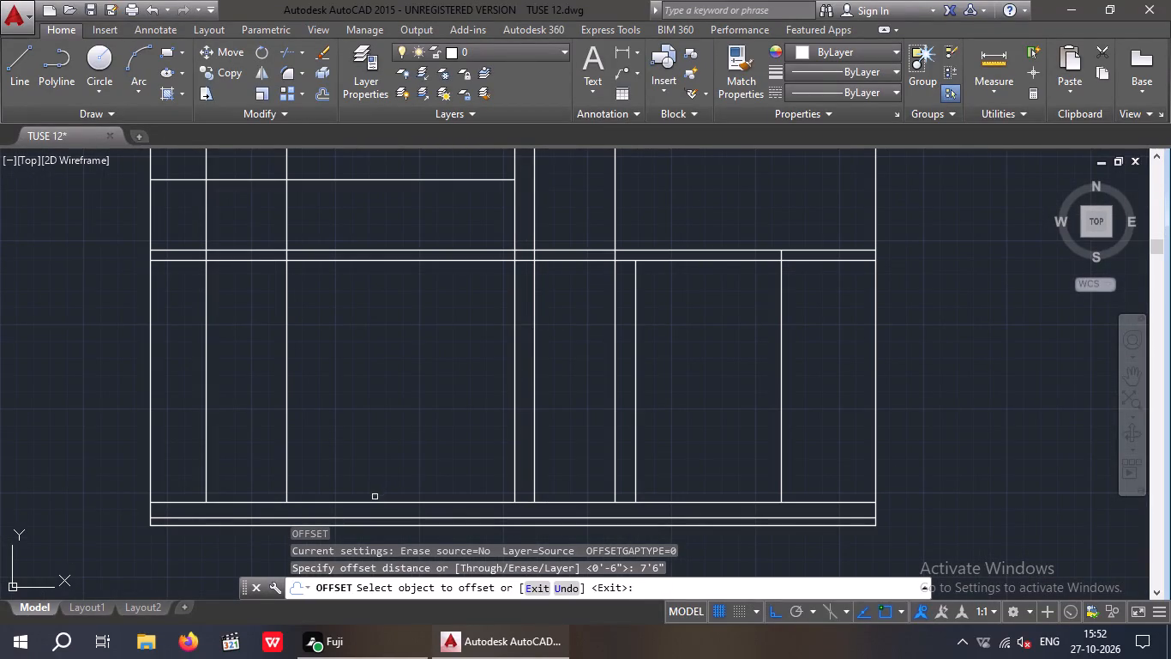
left_click_drag(372, 503, 372, 480)
left_click(372, 420)
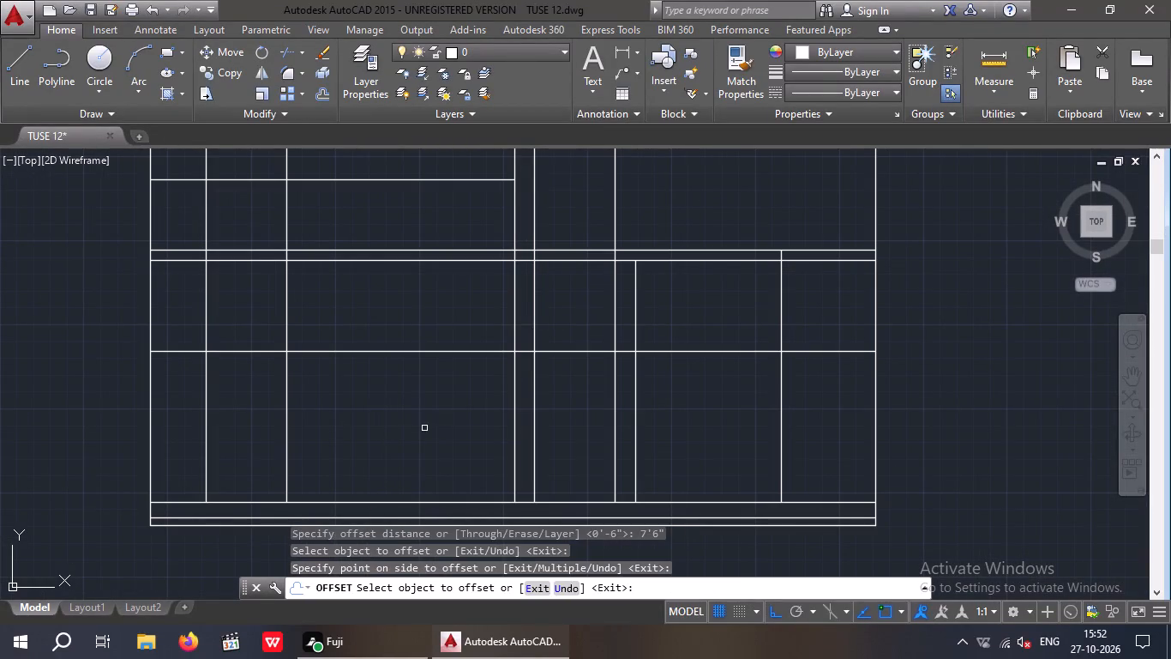
key("Escape")
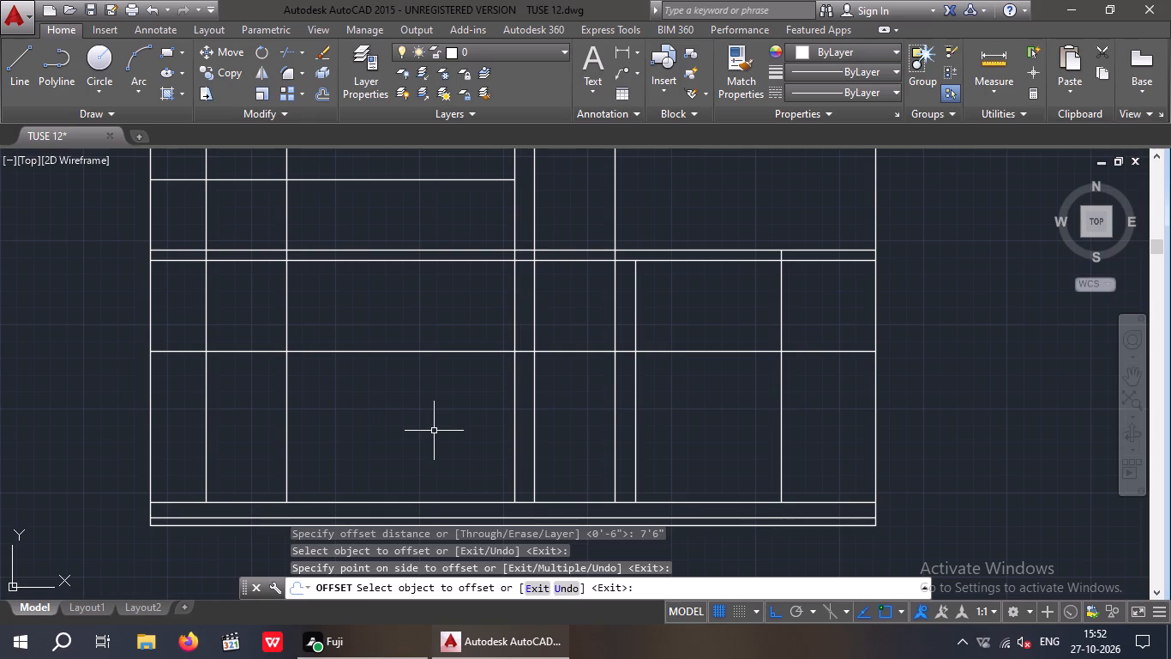
key("Escape")
Trim the door-head line outside the two door openings, up to the interior wall line just right of the second door.
key("t")
type("R")
key("space")
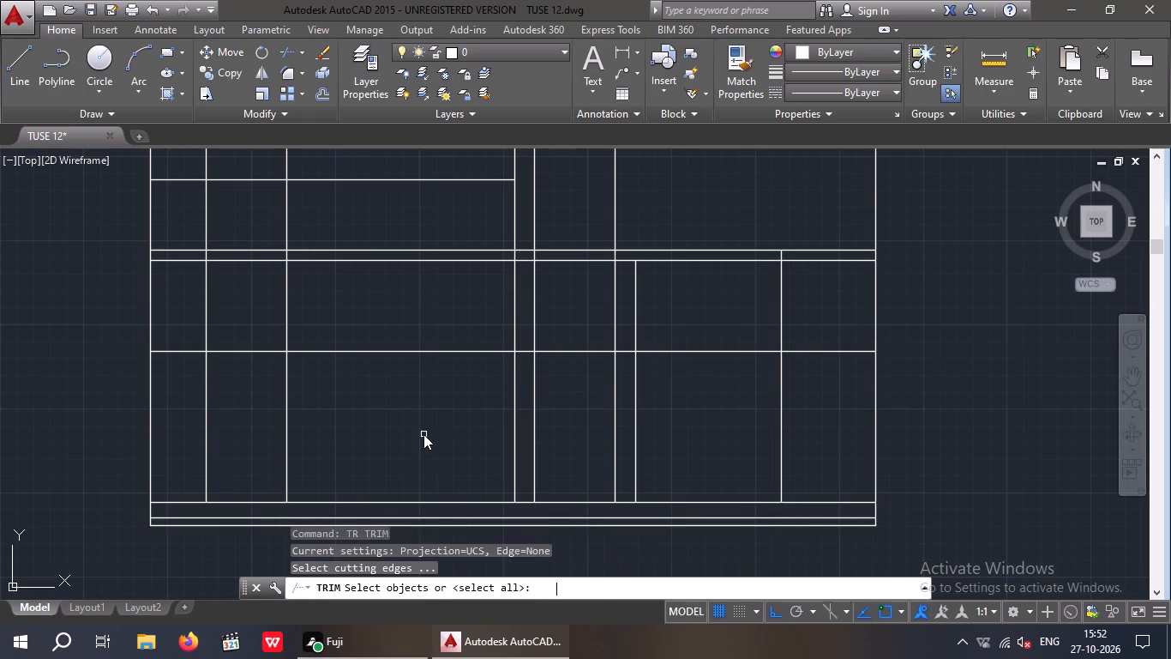
key("space")
left_click_drag(179, 372, 171, 367)
left_click(155, 331)
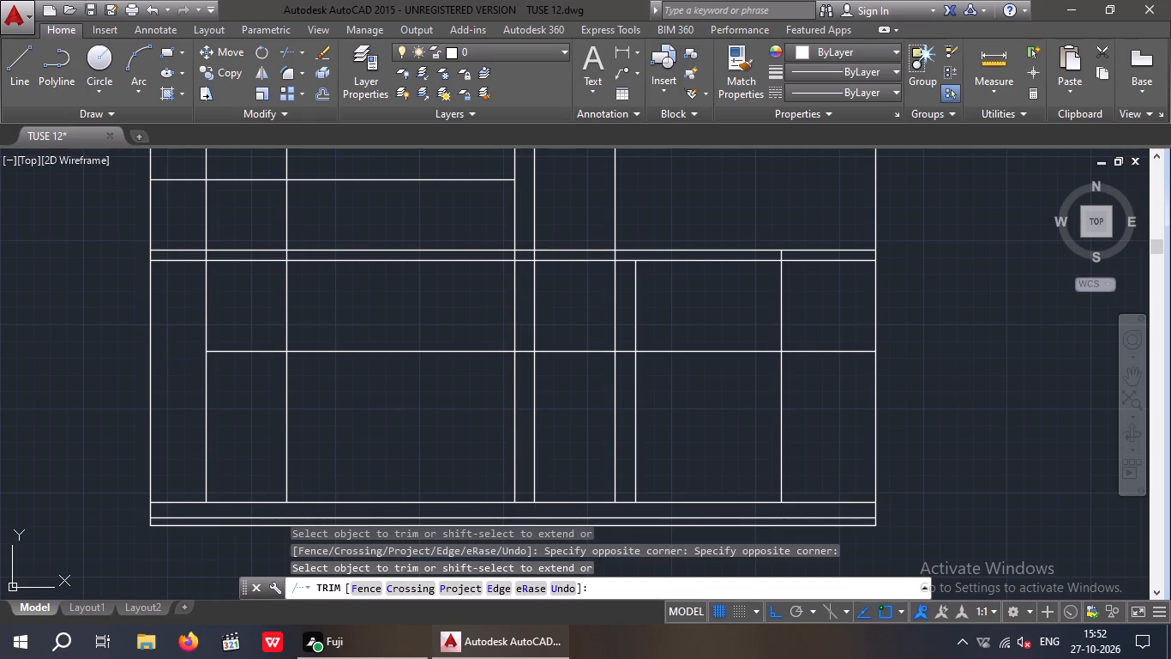
left_click_drag(400, 400, 389, 378)
left_click(367, 336)
scroll(519, 351, "up", 3)
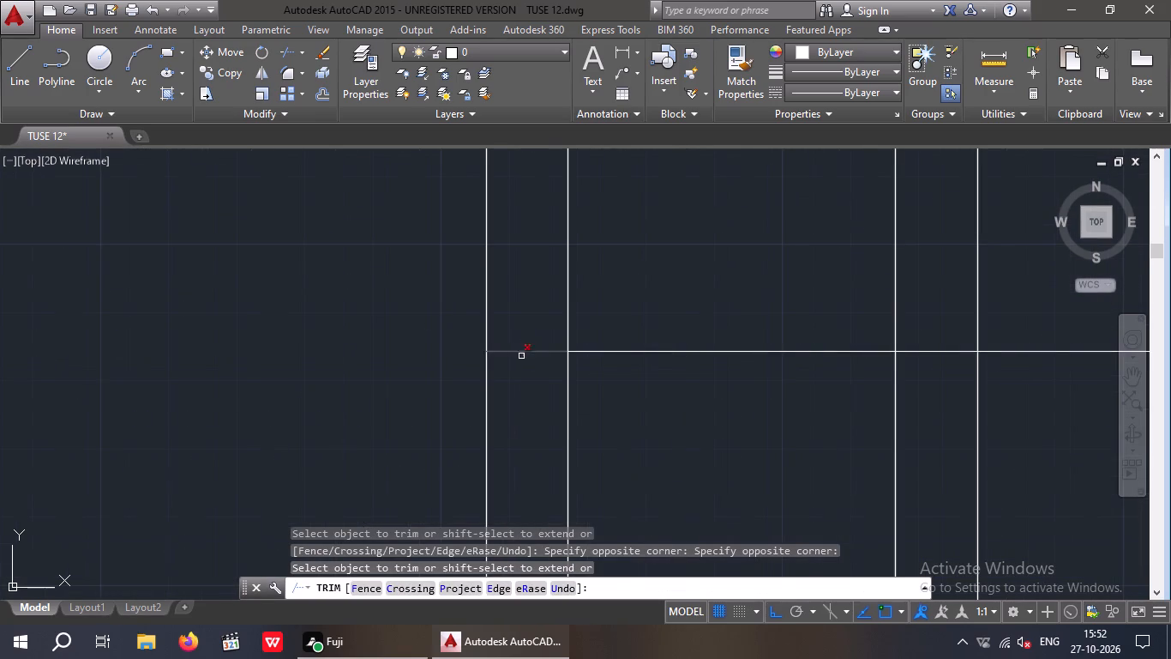
left_click_drag(543, 383, 530, 357)
left_click(518, 334)
scroll(512, 334, "down", 3)
scroll(628, 339, "up", 3)
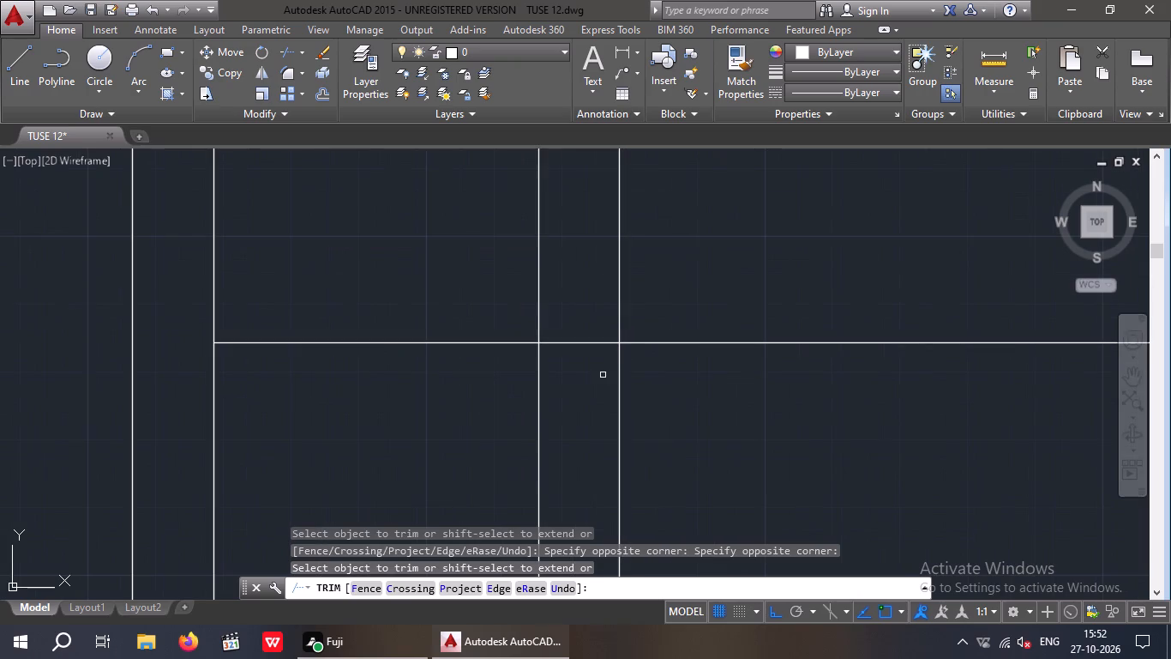
left_click_drag(592, 373, 583, 359)
left_click(570, 322)
scroll(569, 336, "down", 3)
key("Escape")
Erase the leftover piece of the door-head line to the right of the second door.
left_click_drag(688, 378, 653, 333)
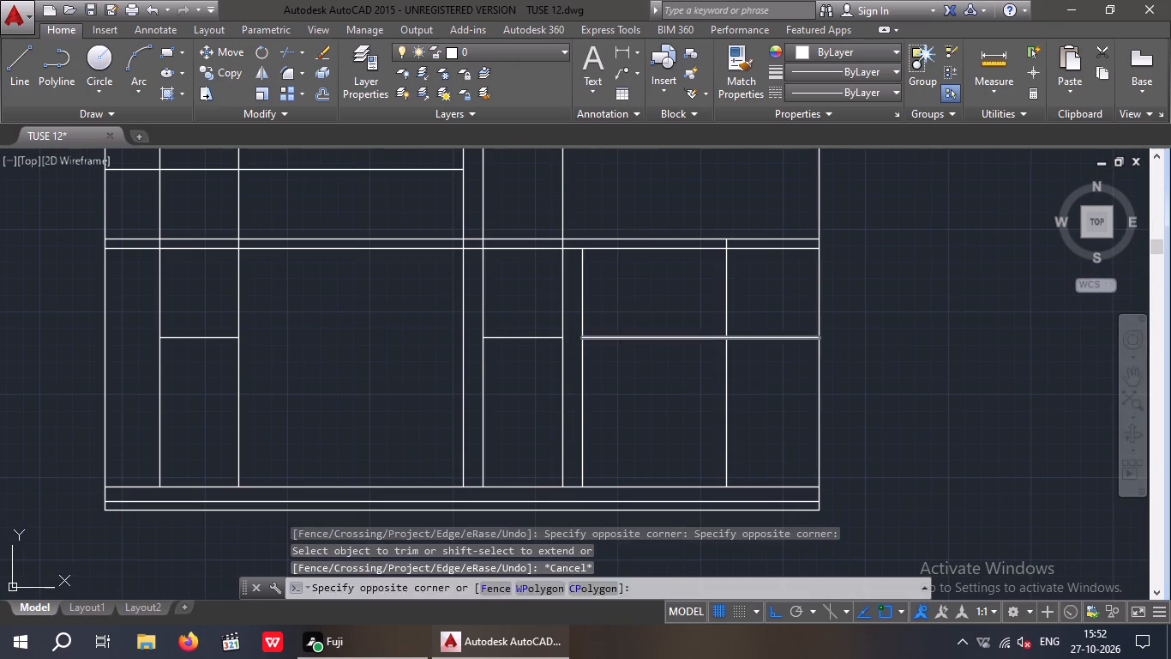
left_click(628, 298)
key("Delete")
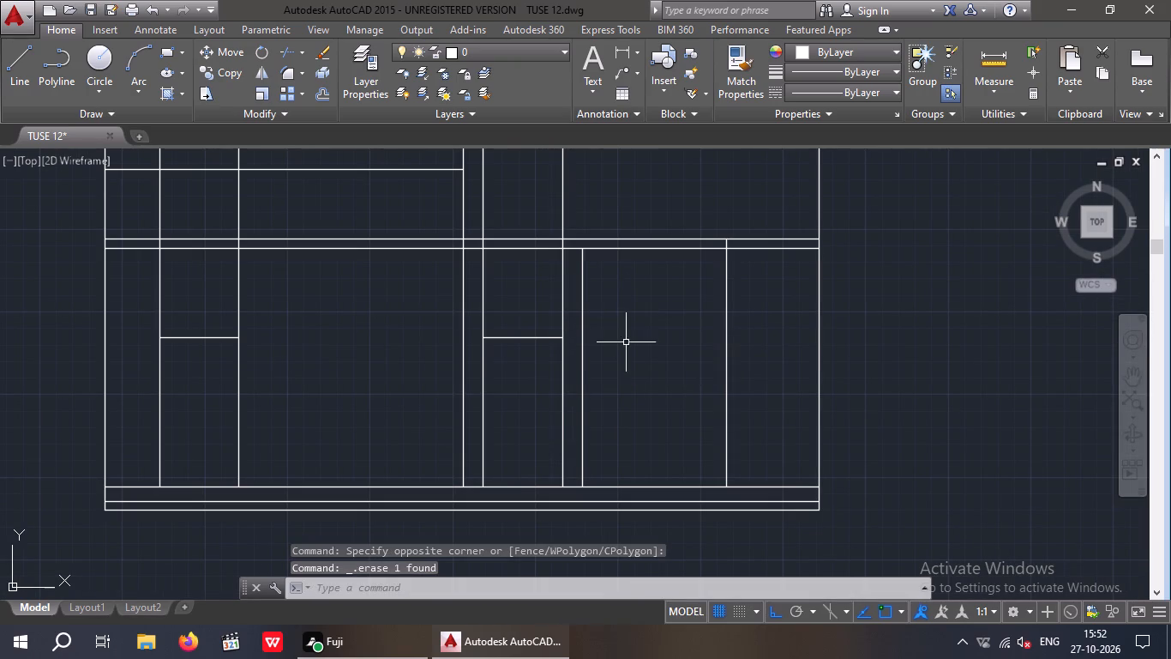
key("Escape")
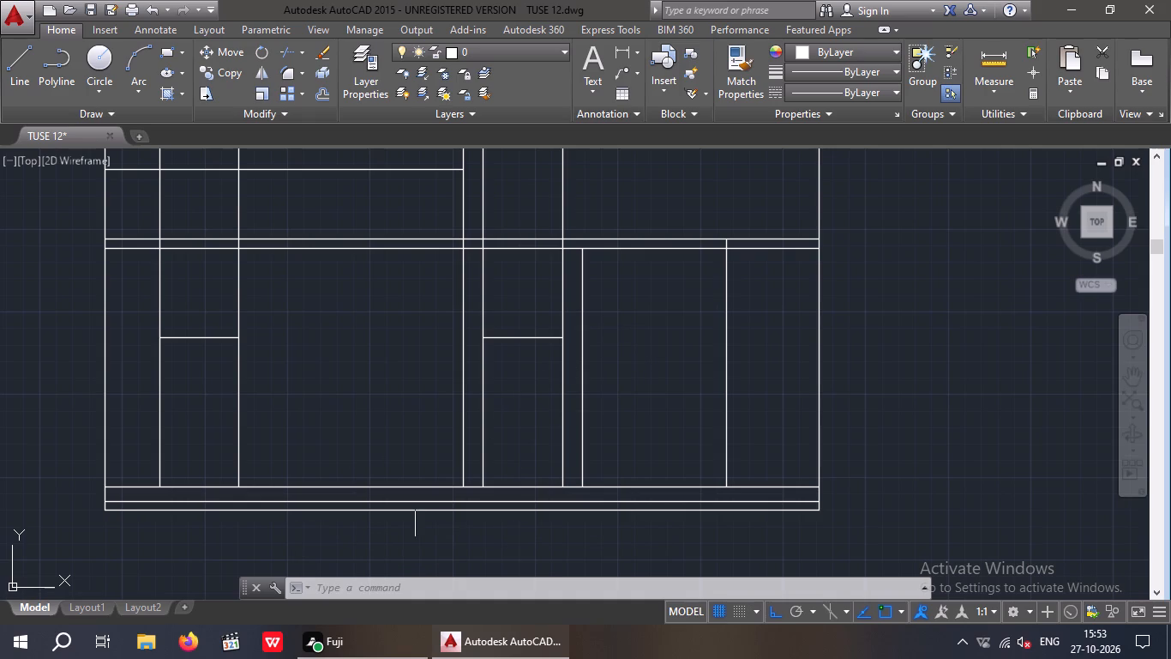
key("Escape")
key("Escape")
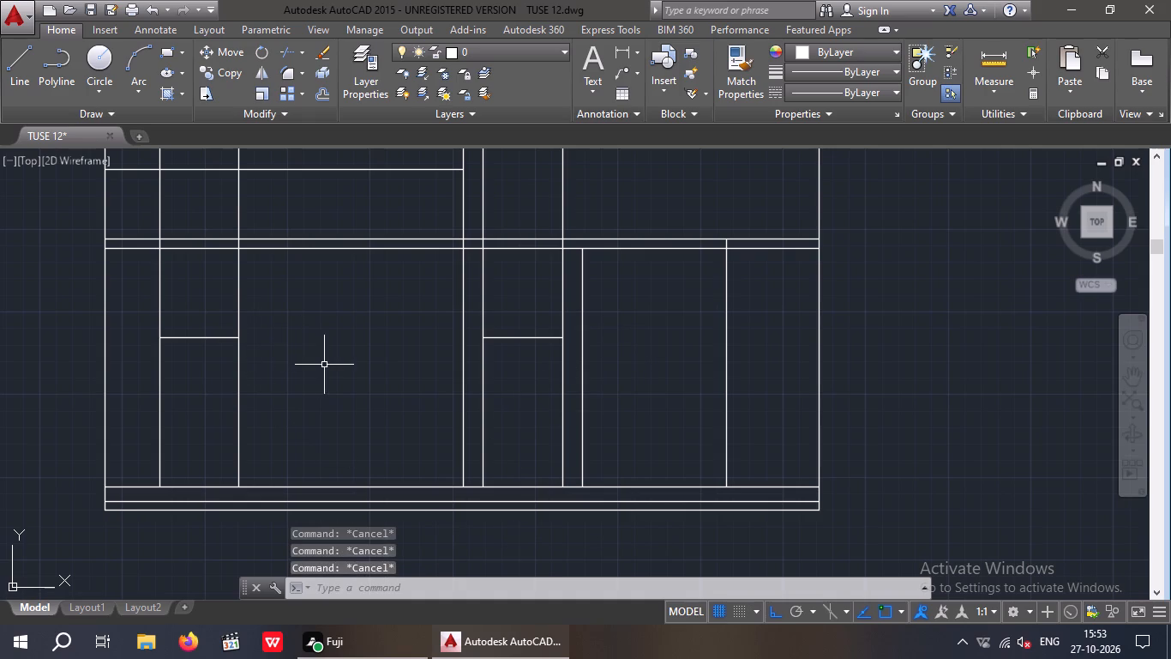
Trim away the first door's two projection lines above its door head, near the elevation's left end.
key("t")
key("r")
key("space")
key("space")
scroll(198, 380, "up", 2)
middle_click_drag(198, 379, 343, 372)
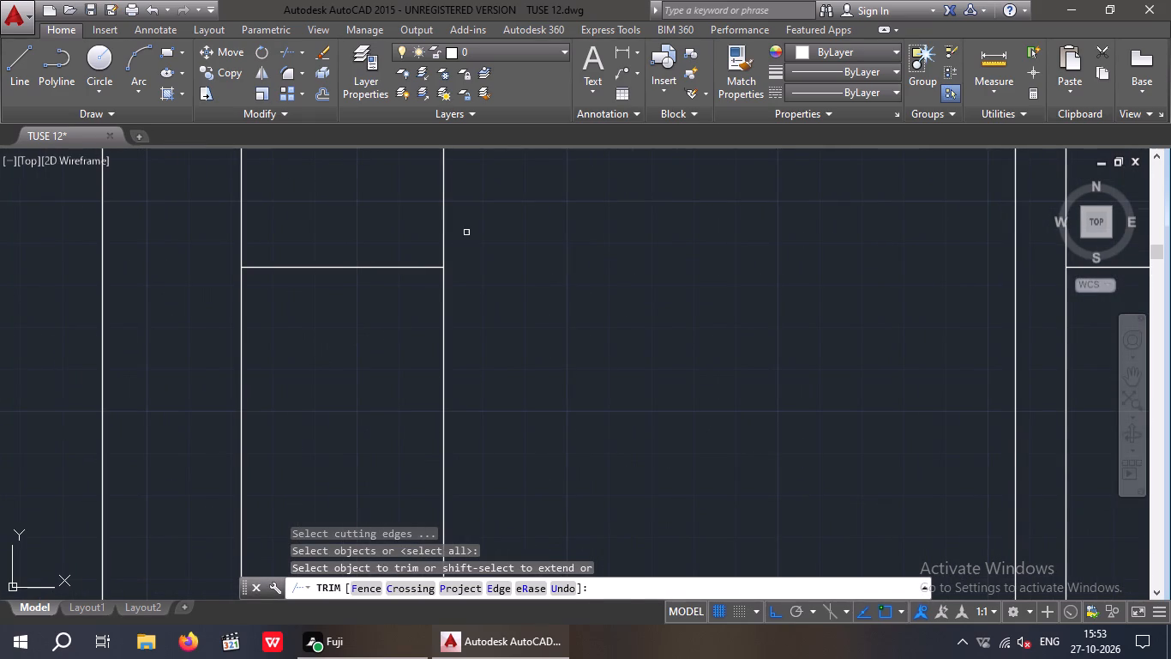
left_click_drag(467, 218, 361, 223)
left_click(186, 224)
Trim away the second door's two projection lines above its door head.
scroll(197, 228, "down", 2)
middle_click_drag(393, 304, 220, 352)
scroll(404, 366, "up", 2)
middle_click_drag(428, 349, 425, 390)
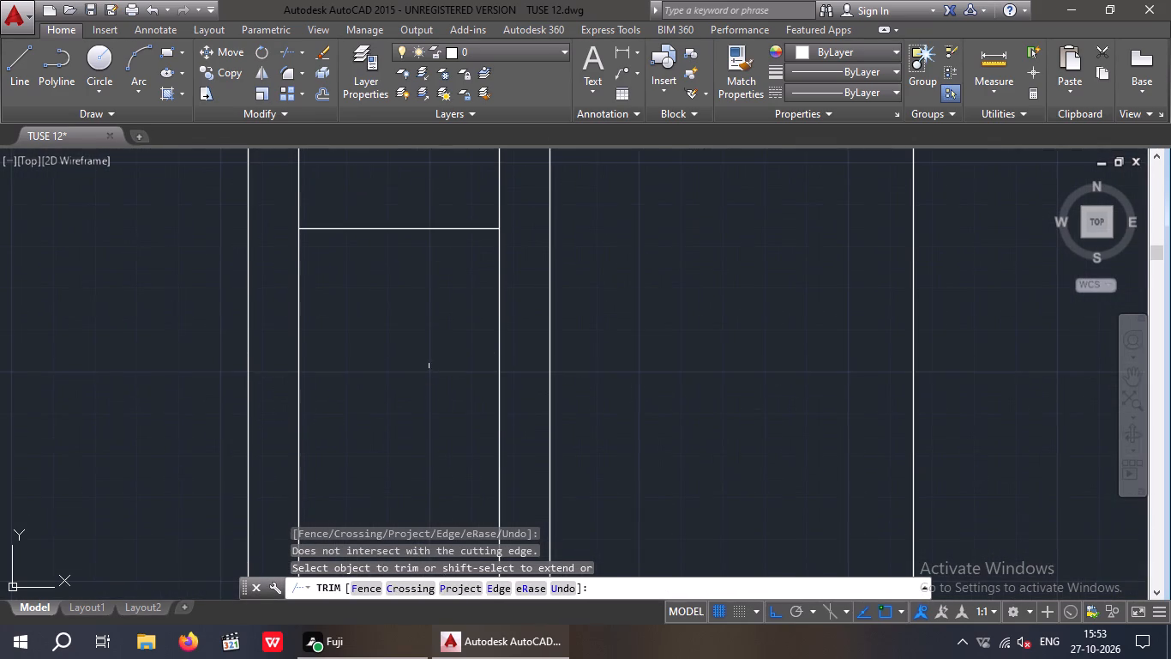
left_click_drag(514, 177, 442, 189)
left_click(258, 200)
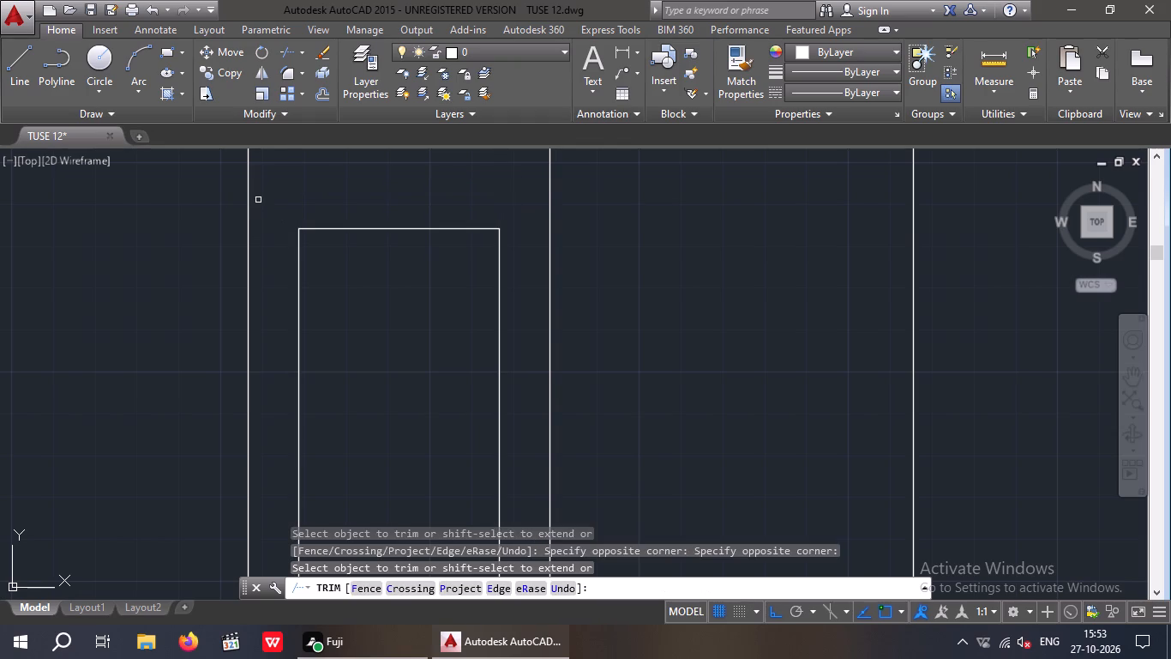
Examine the whole front elevation against the floor plan above it, and end the trimming.
scroll(309, 229, "down", 2)
middle_click_drag(259, 366, 303, 498)
scroll(286, 372, "down", 1)
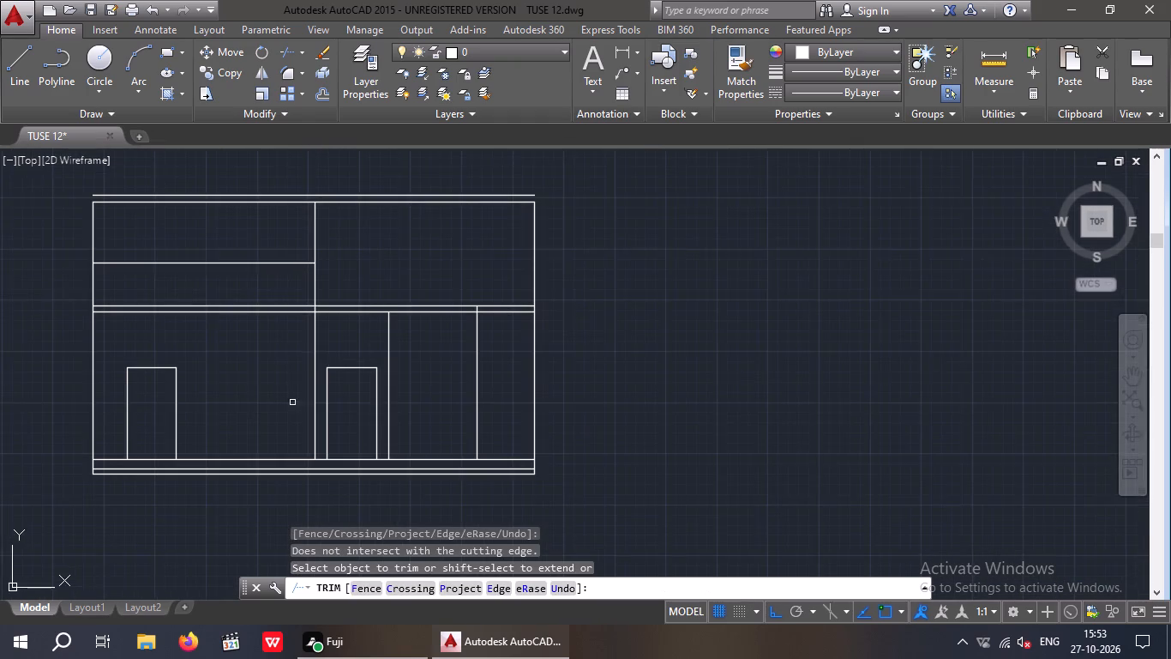
middle_click_drag(293, 428, 302, 453)
scroll(289, 378, "down", 2)
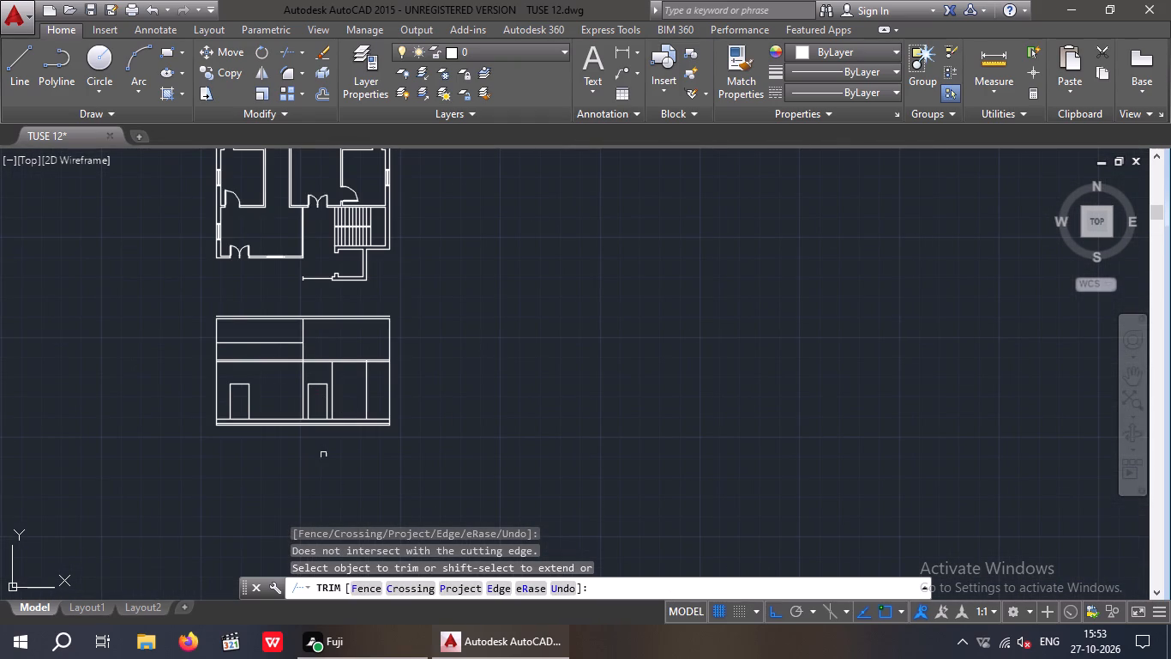
middle_click_drag(322, 459, 396, 446)
scroll(321, 432, "up", 1)
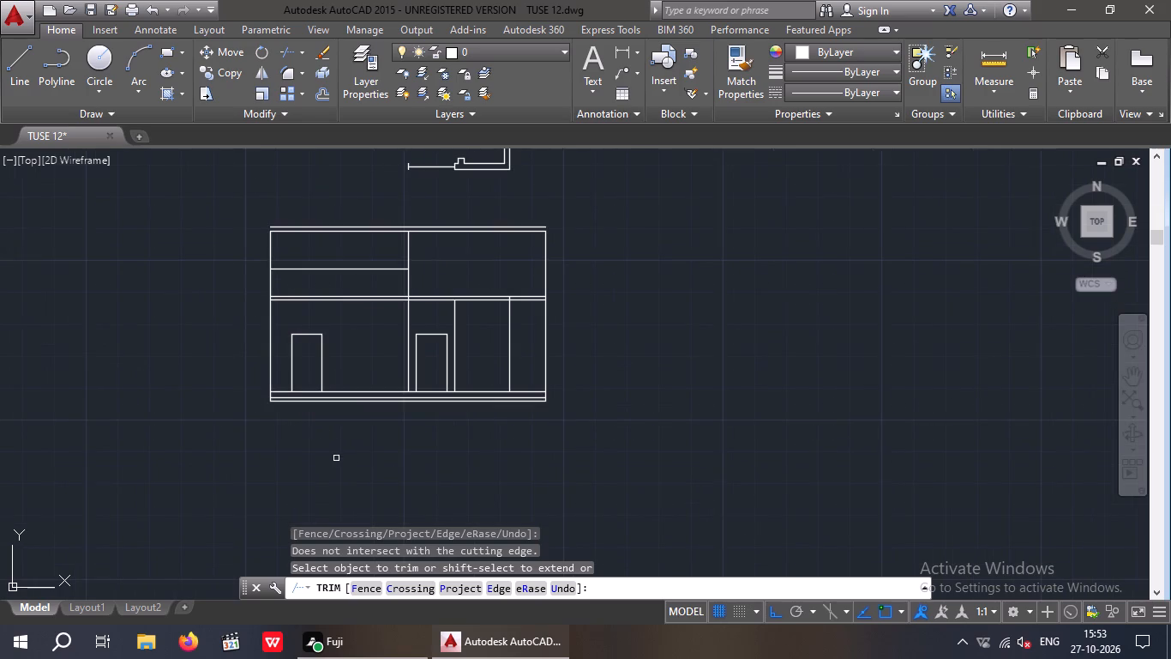
scroll(334, 455, "up", 1)
middle_click_drag(337, 456, 327, 511)
scroll(327, 486, "down", 4)
middle_click_drag(258, 507, 389, 493)
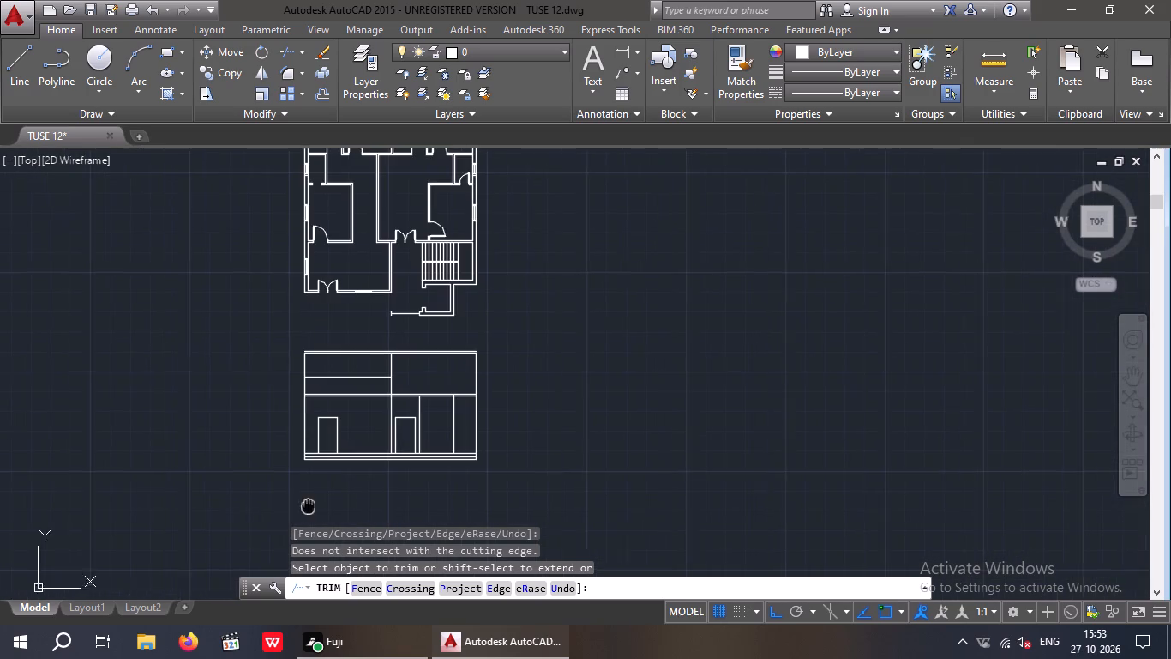
middle_click_drag(389, 493, 525, 447)
scroll(481, 428, "down", 3)
middle_click_drag(396, 433, 622, 433)
middle_click_drag(622, 433, 550, 432)
middle_click(550, 432)
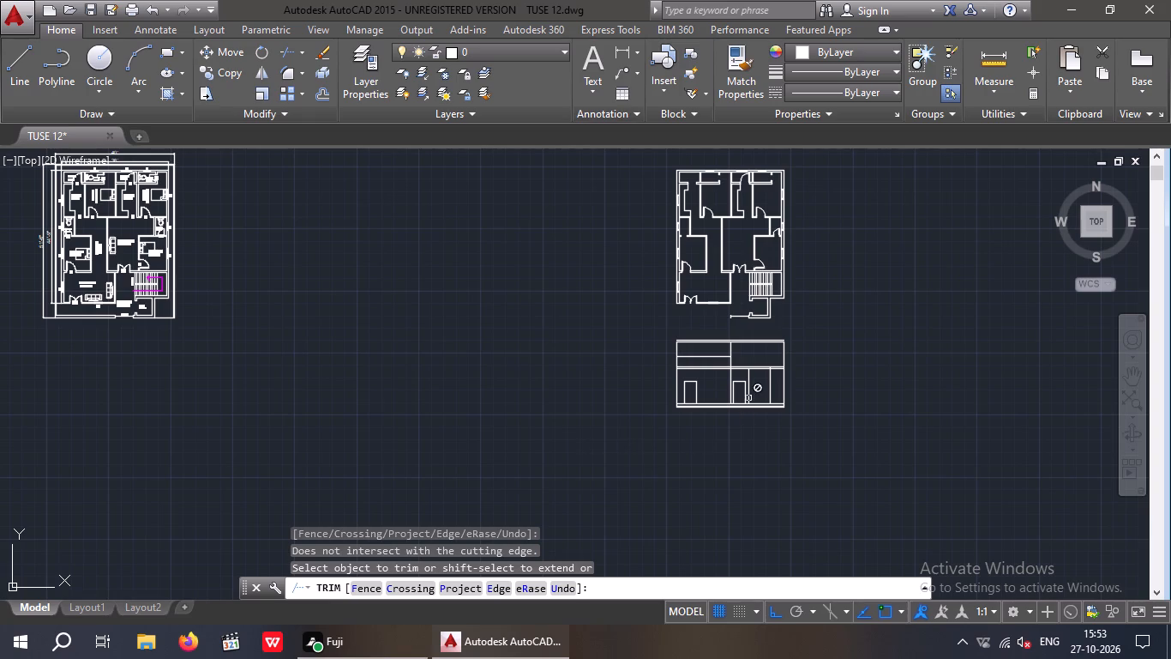
scroll(747, 328, "up", 2)
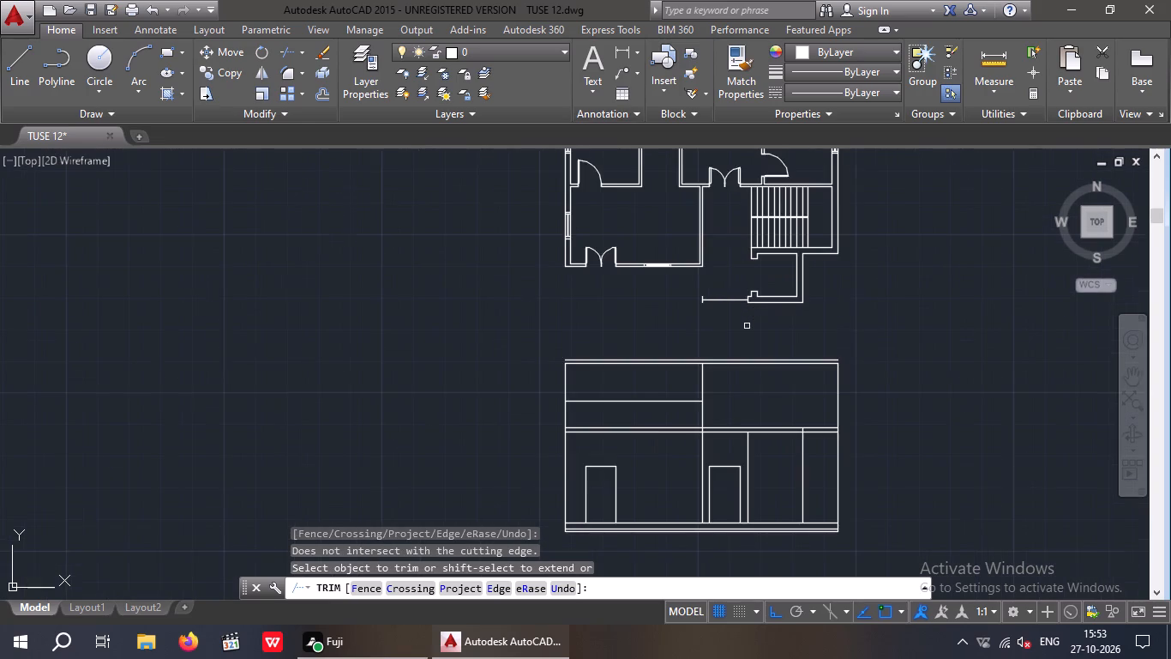
middle_click_drag(749, 332, 617, 316)
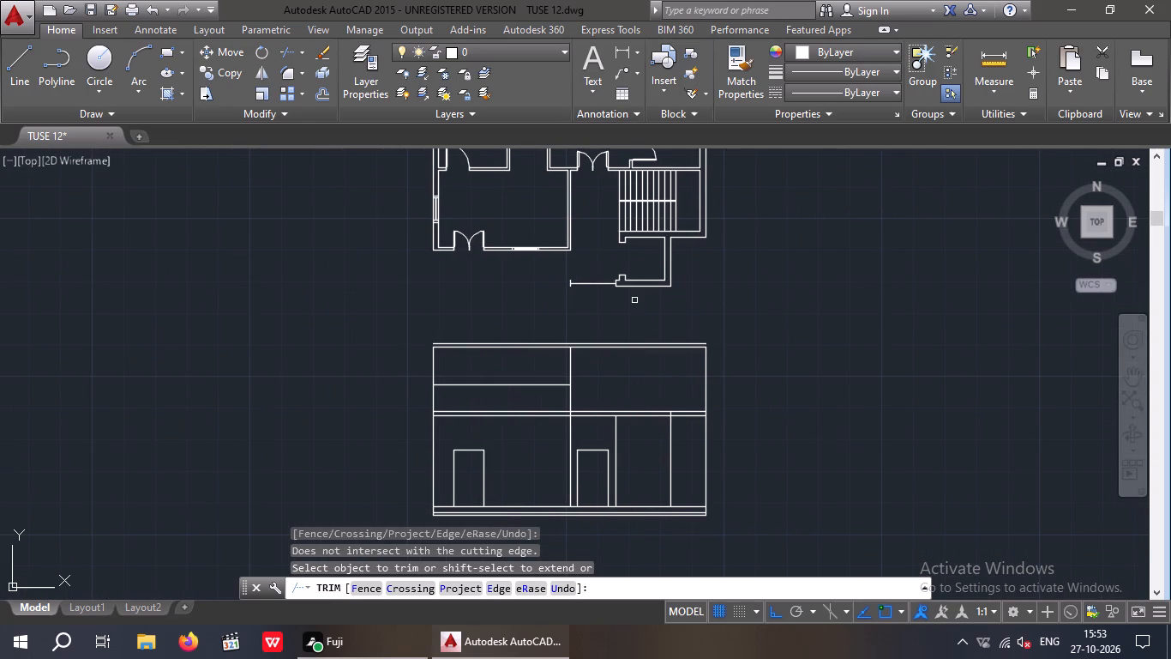
key("Escape")
key("Escape")
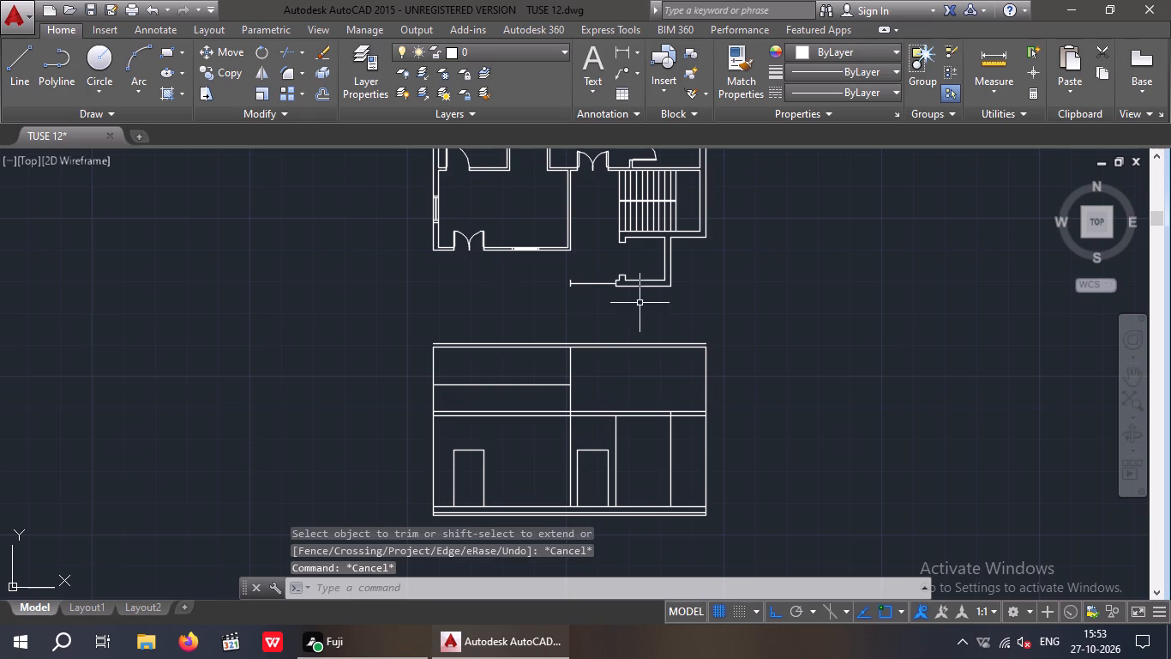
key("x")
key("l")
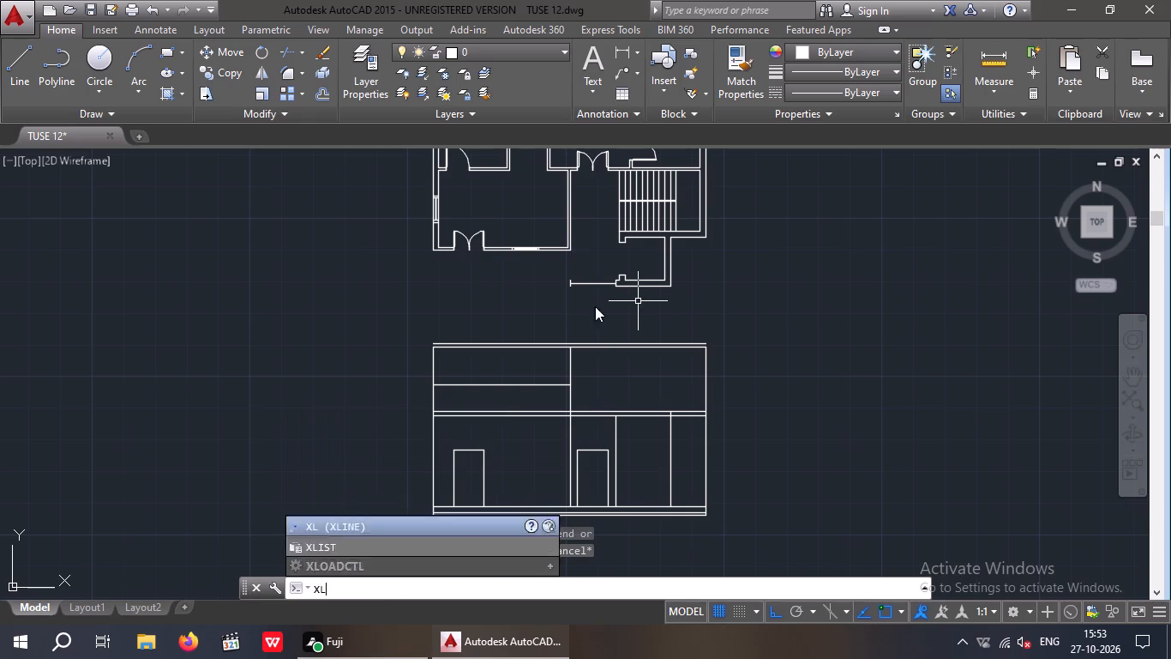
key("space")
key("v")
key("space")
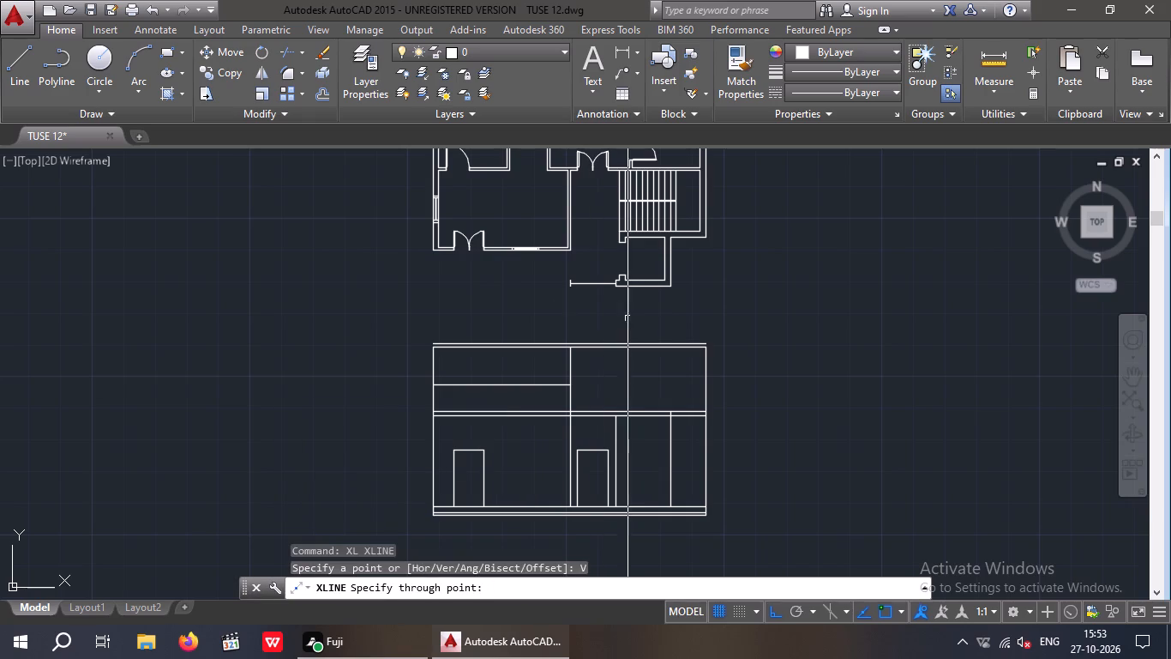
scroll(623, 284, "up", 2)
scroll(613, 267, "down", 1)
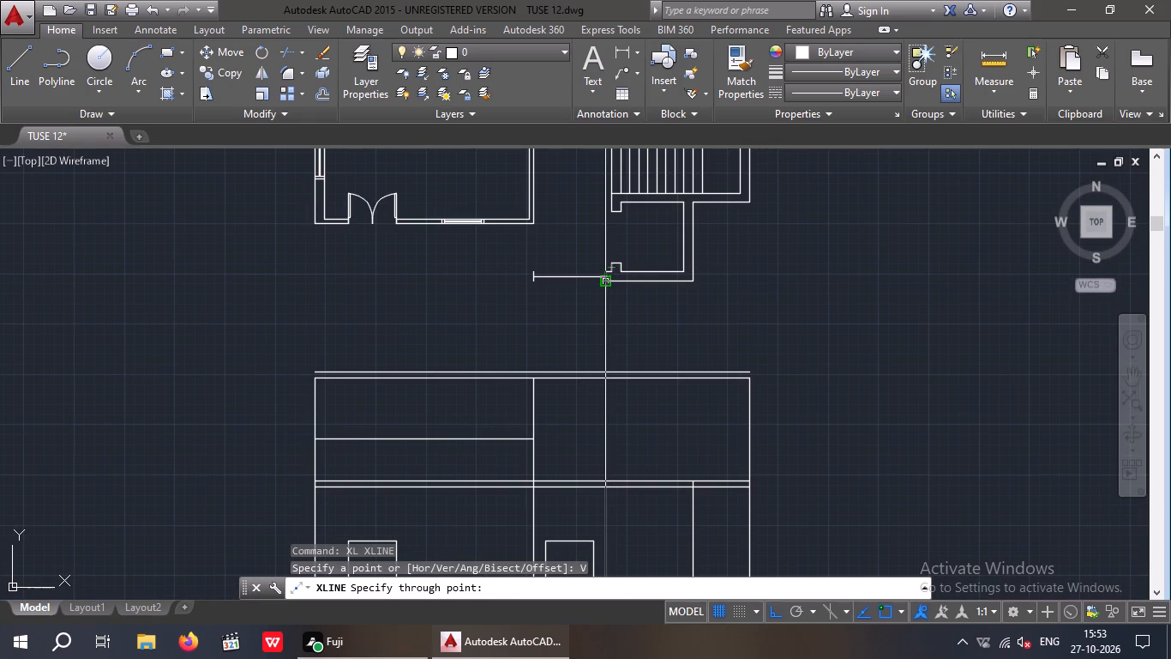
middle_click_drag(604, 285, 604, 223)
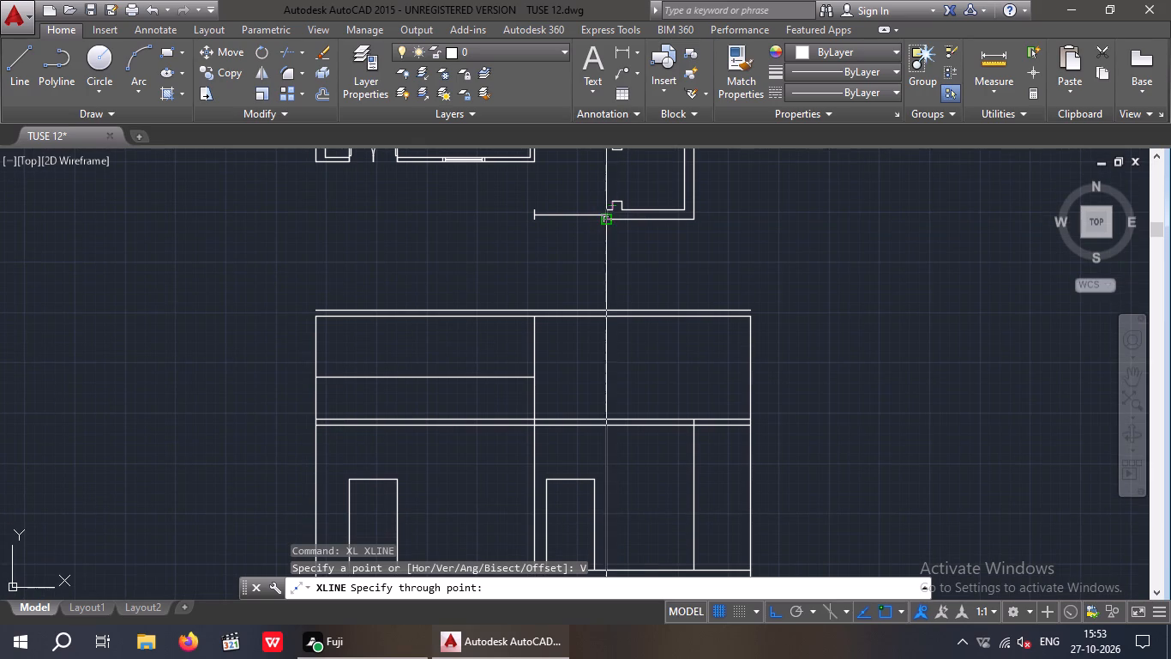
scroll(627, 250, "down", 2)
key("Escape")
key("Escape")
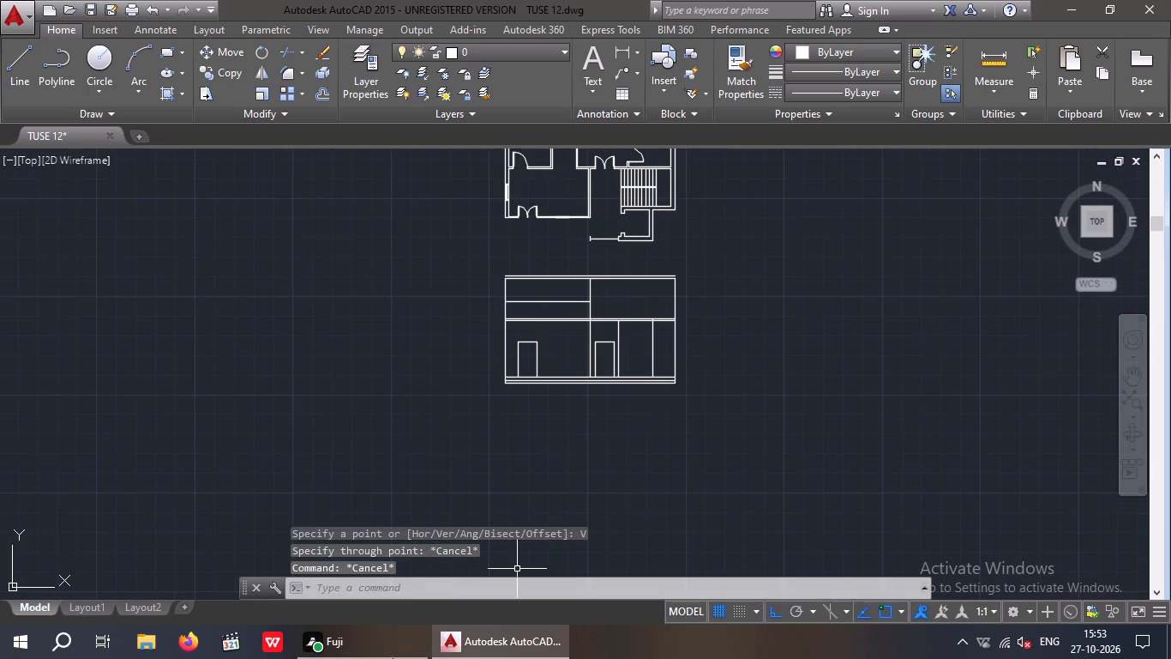
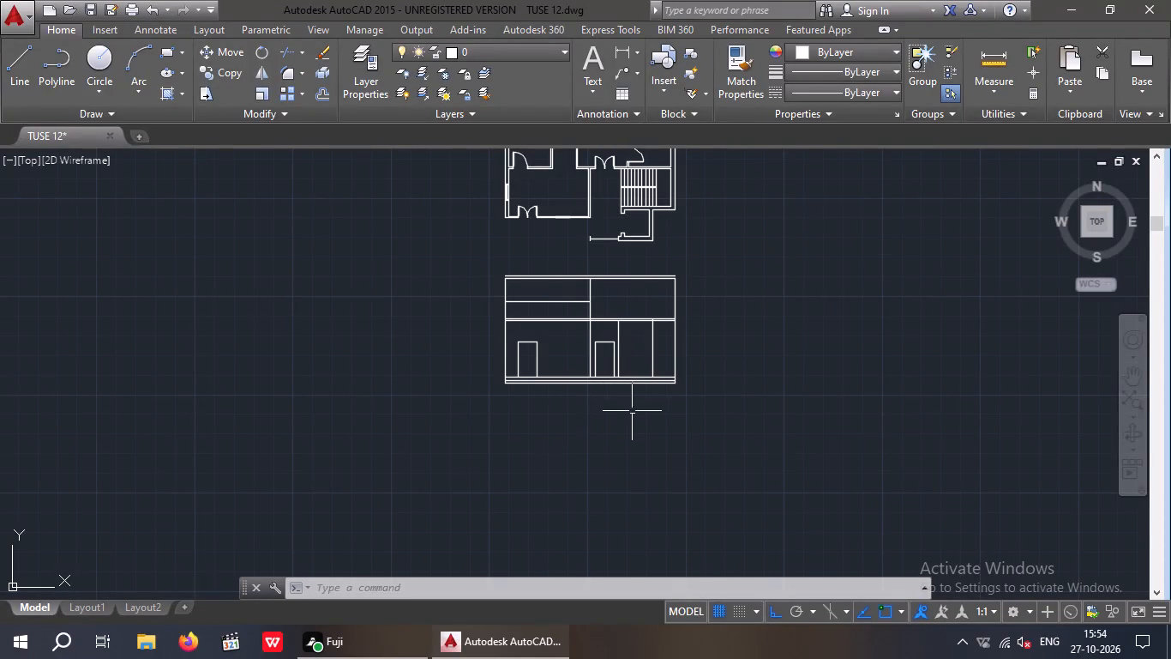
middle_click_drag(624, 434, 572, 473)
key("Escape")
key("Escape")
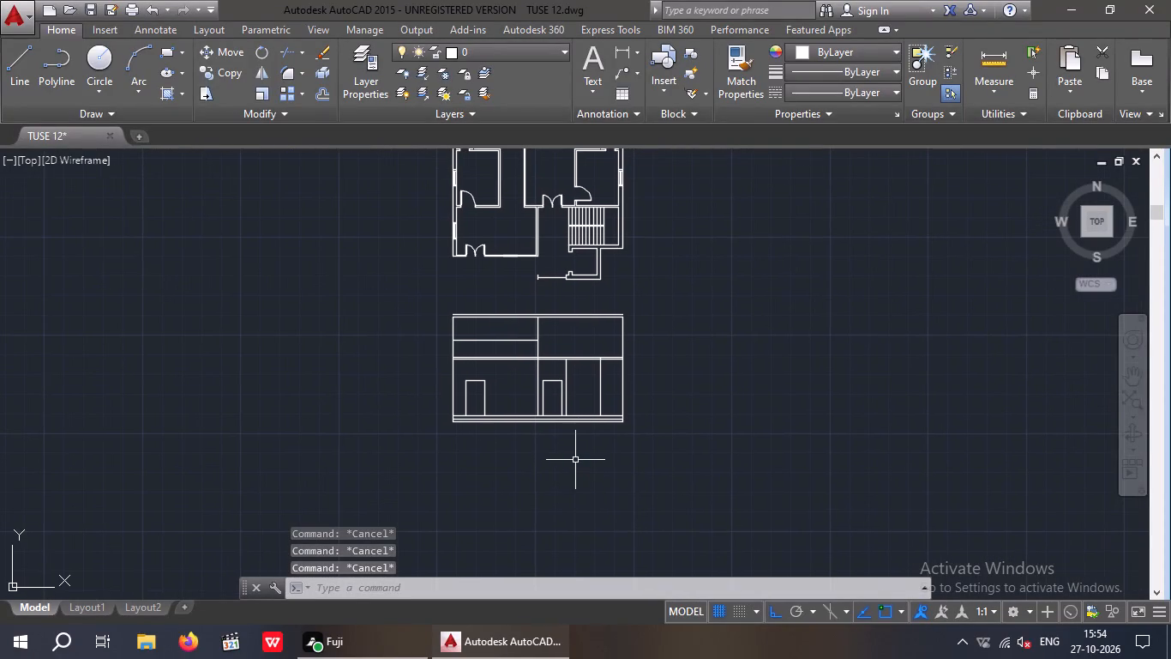
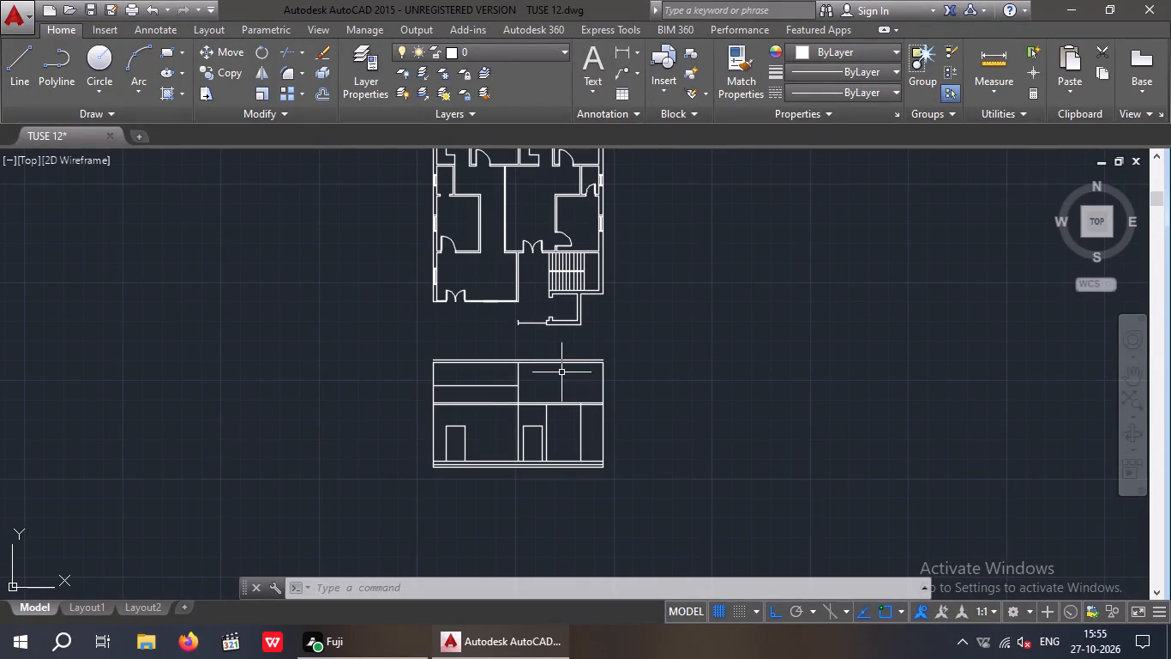
Offset the elevation's two outermost vertical wall lines 1' outward, one on each side of the building.
middle_click_drag(566, 428, 560, 465)
scroll(561, 461, "up", 2)
middle_click_drag(577, 450, 576, 431)
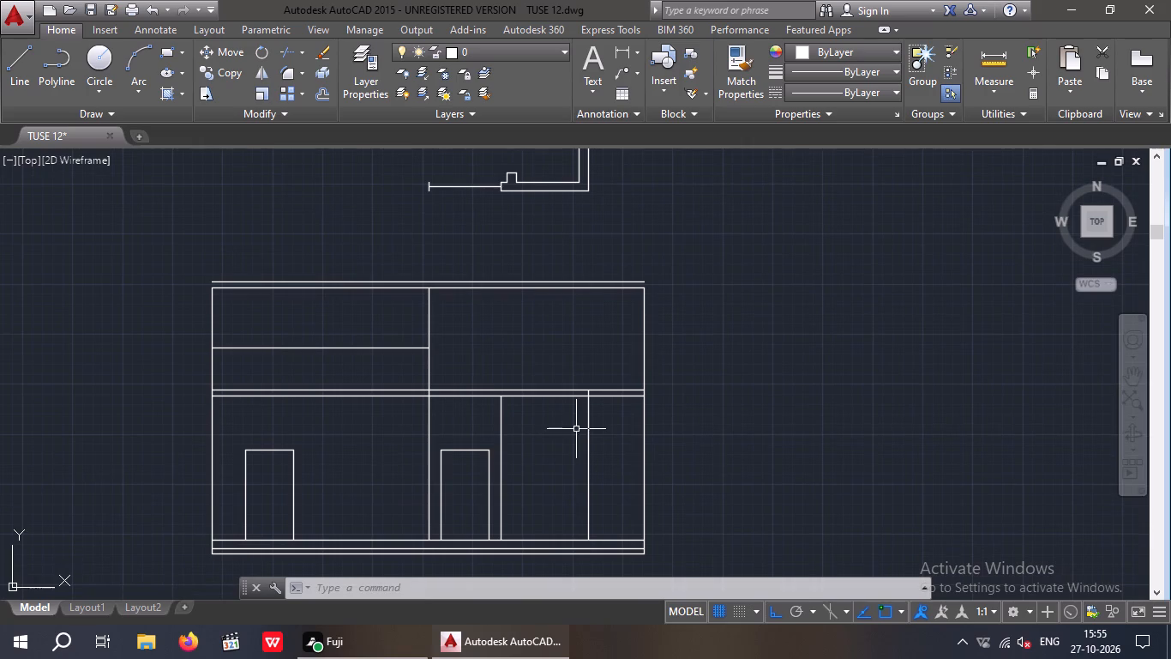
scroll(575, 424, "up", 1)
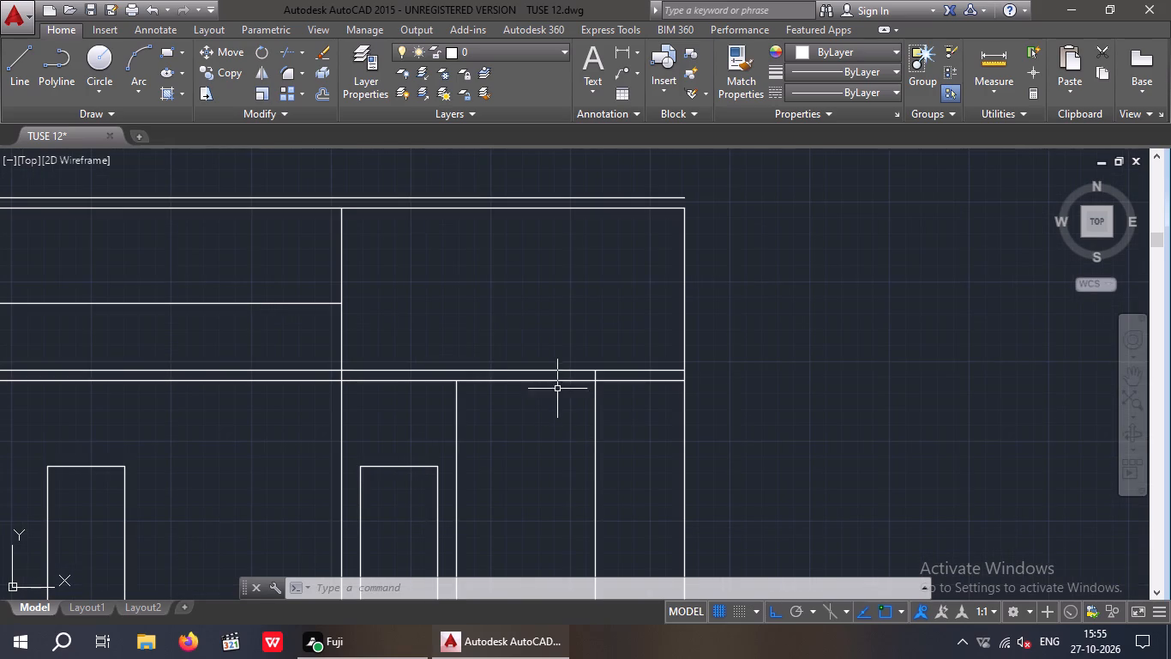
key("o")
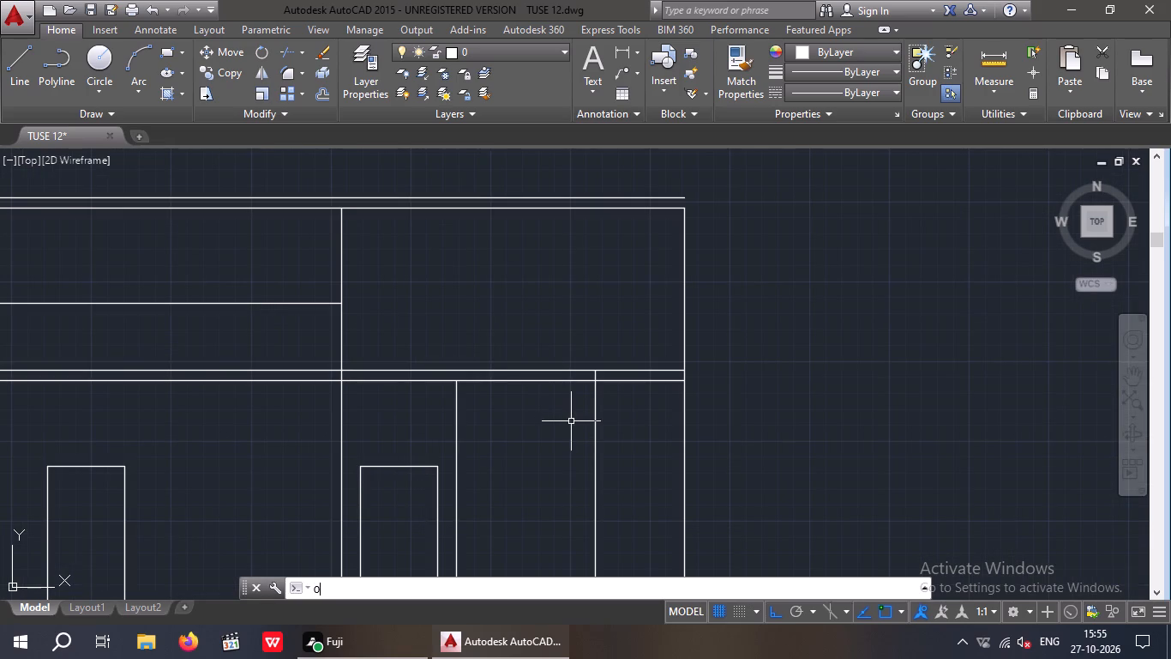
key("Return")
type("1'")
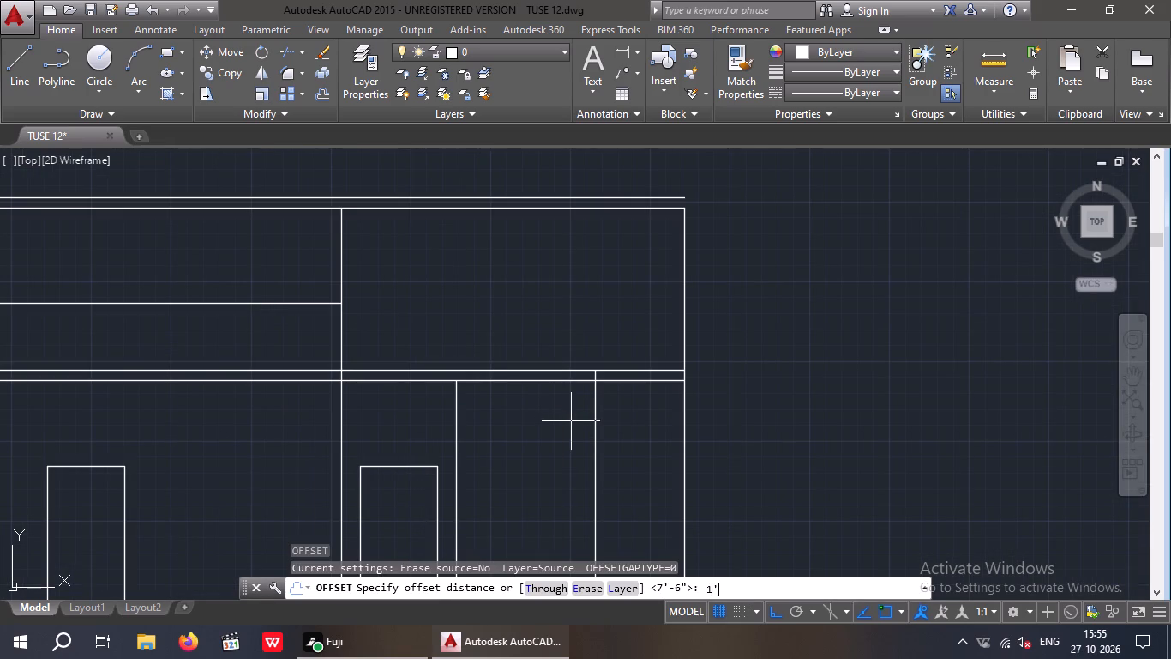
key("Return")
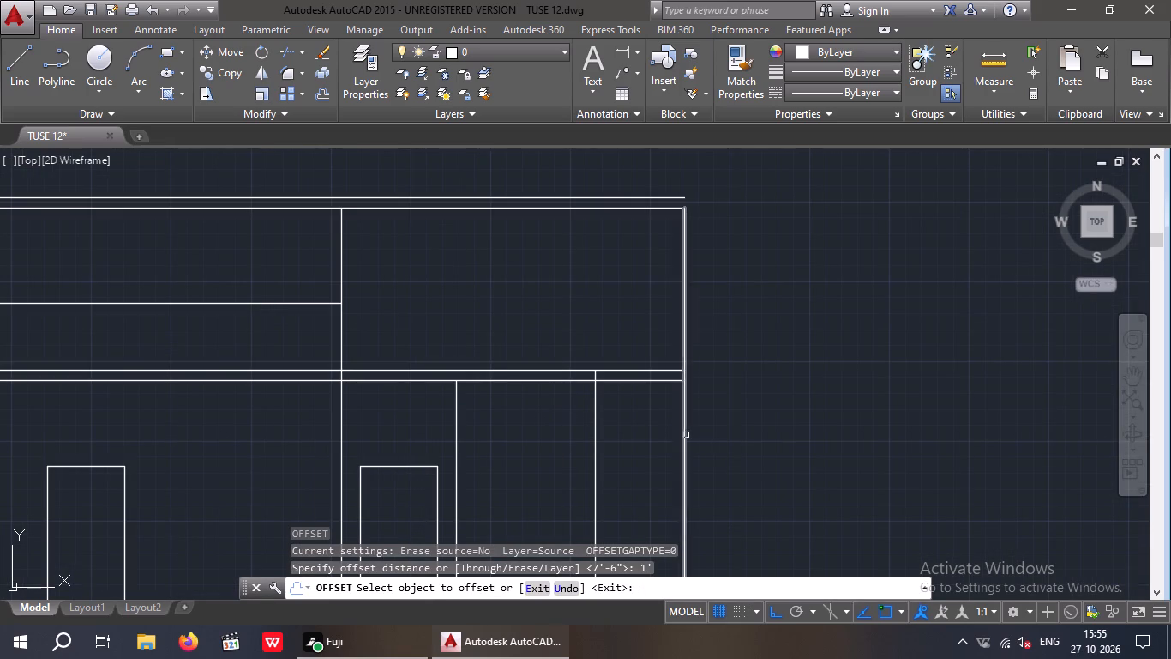
left_click_drag(686, 435, 715, 435)
left_click(790, 421)
scroll(756, 404, "down", 2)
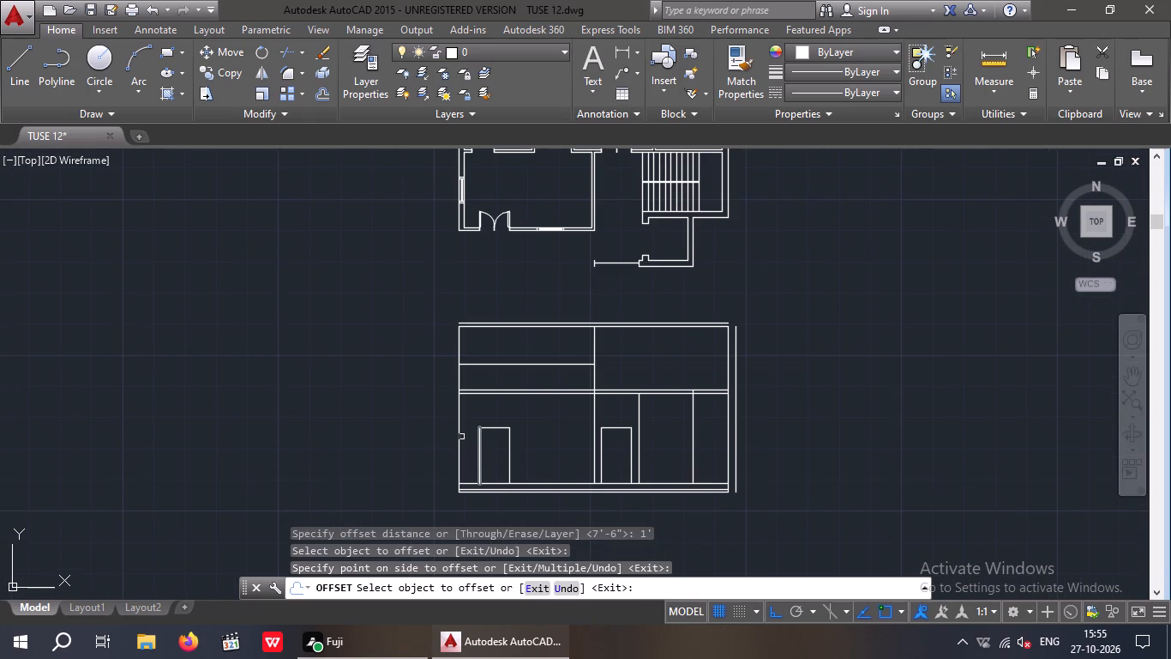
scroll(452, 428, "up", 2)
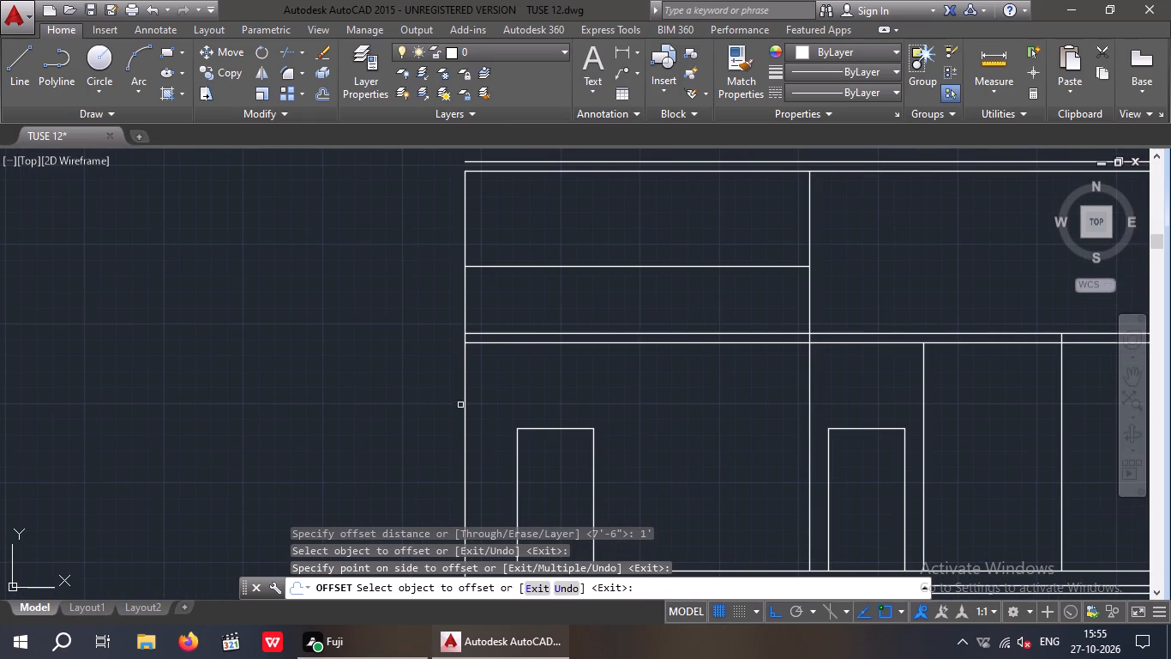
left_click_drag(465, 401, 454, 408)
left_click(419, 420)
scroll(410, 359, "down", 2)
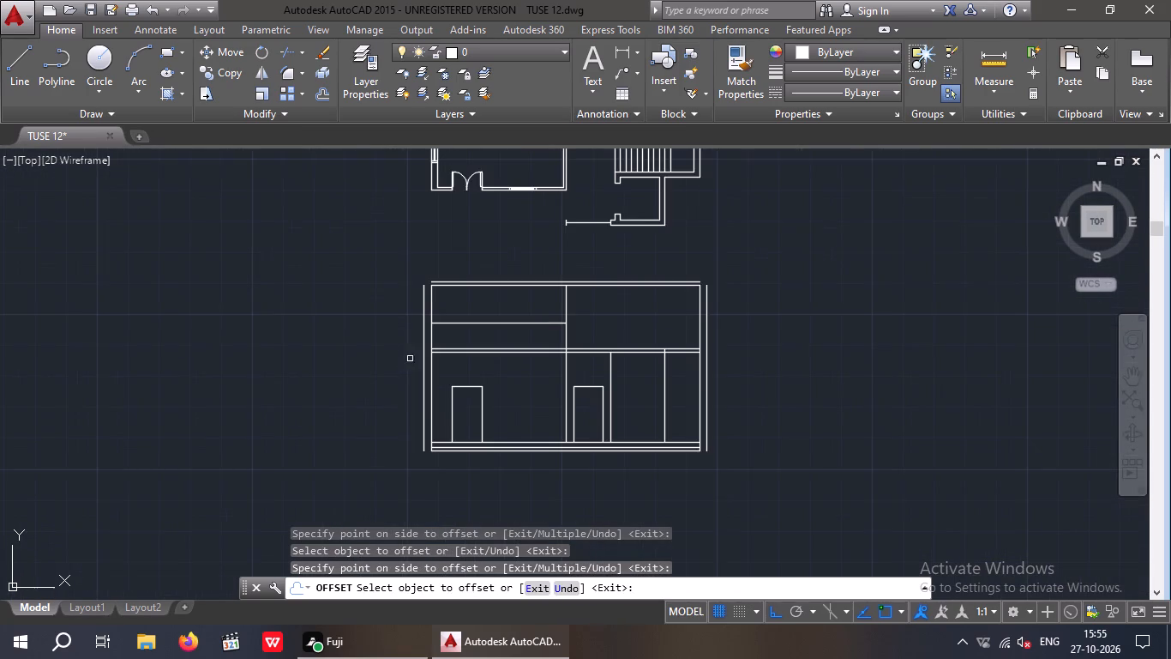
key("Escape")
key("Escape")
Fillet the roof slab's top line with the two outer offset lines to form square corners at both ends.
key("f")
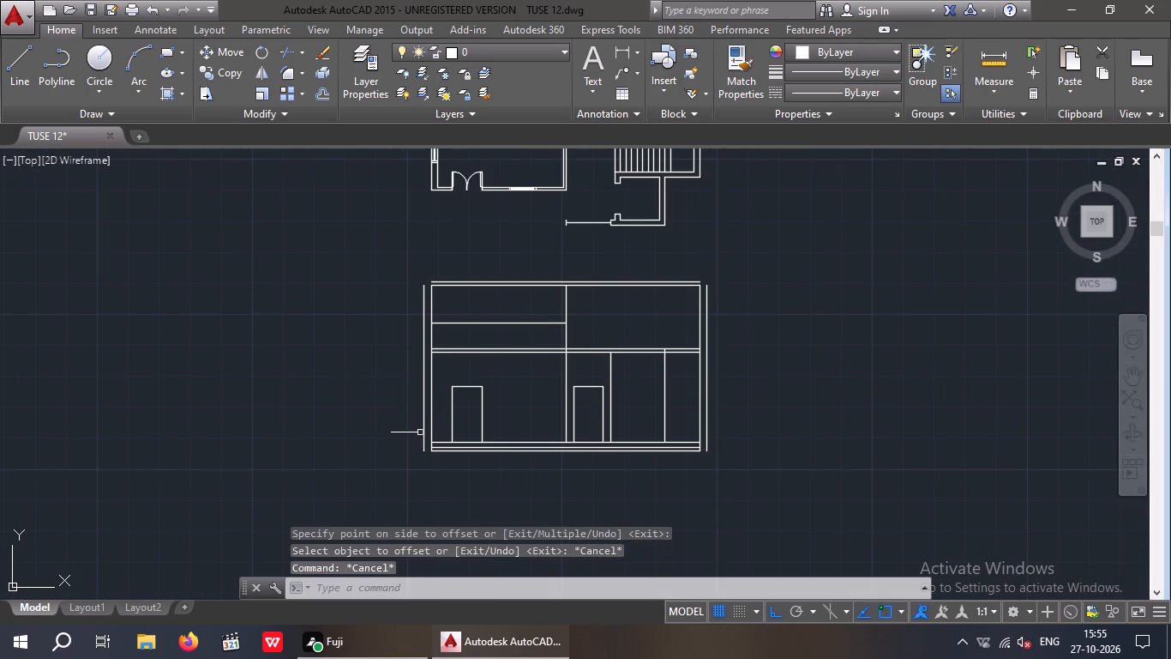
key("space")
scroll(432, 313, "up", 4)
middle_click_drag(429, 272, 444, 459)
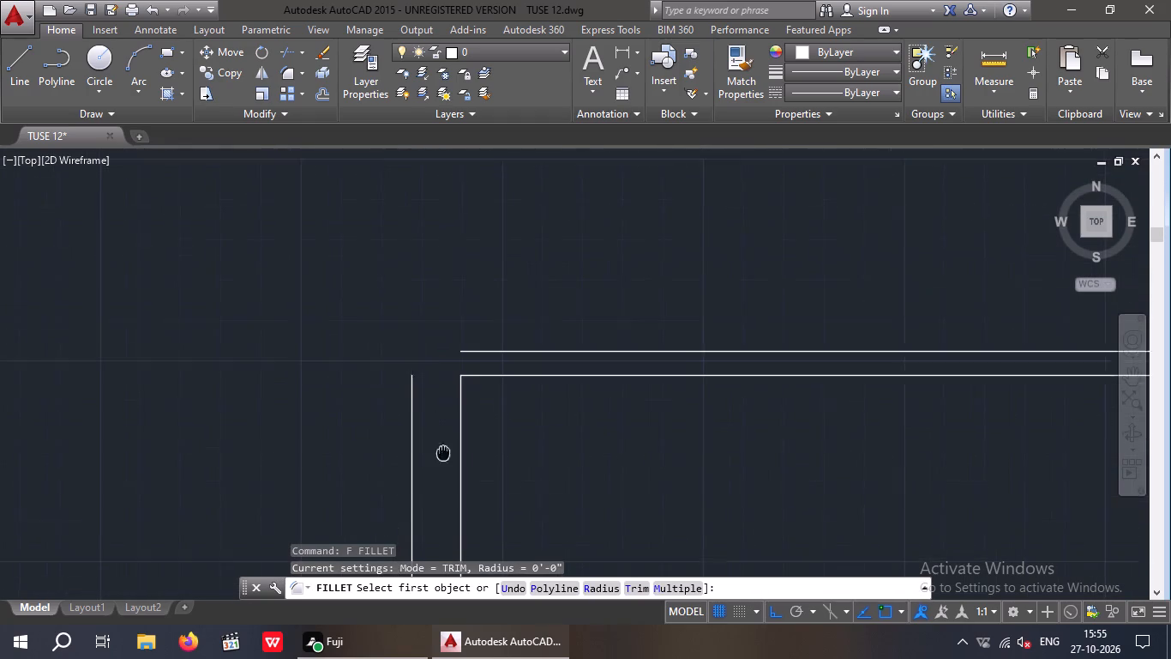
left_click(412, 402)
left_click(474, 359)
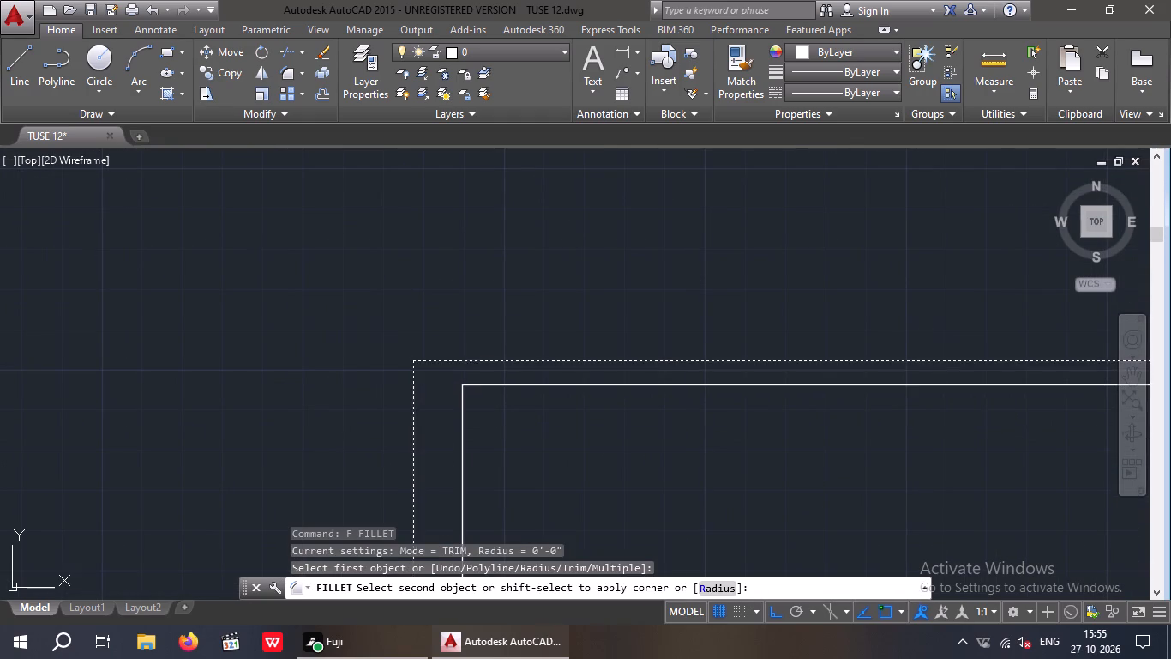
key("space")
scroll(459, 340, "down", 3)
middle_click_drag(610, 365, 164, 389)
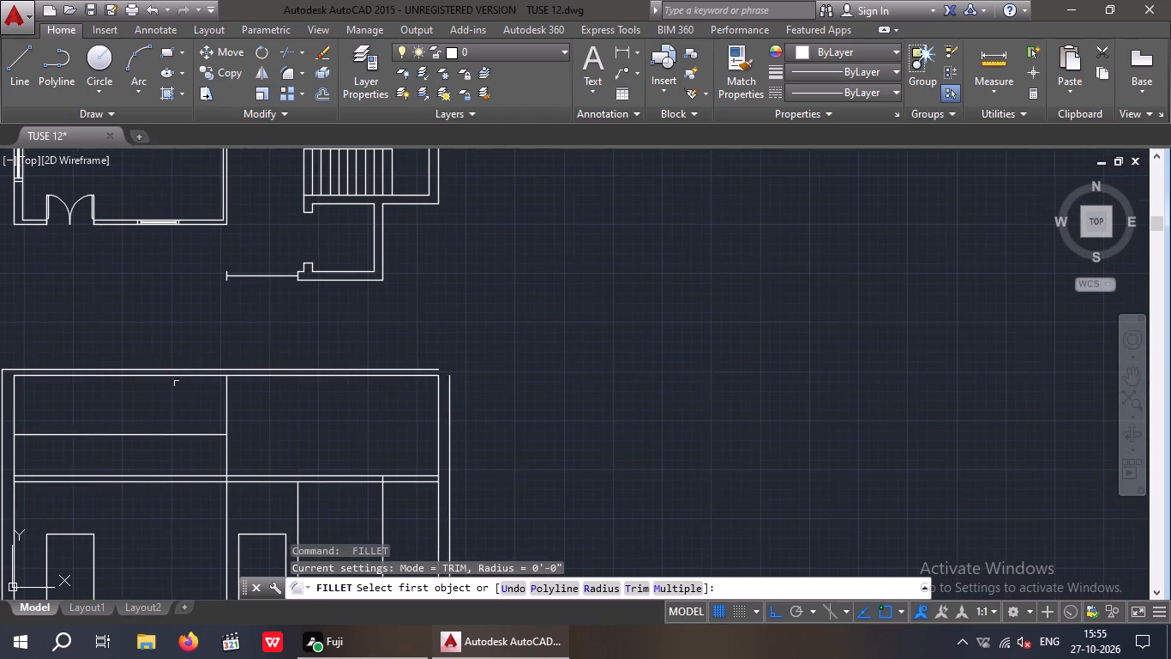
scroll(429, 365, "up", 2)
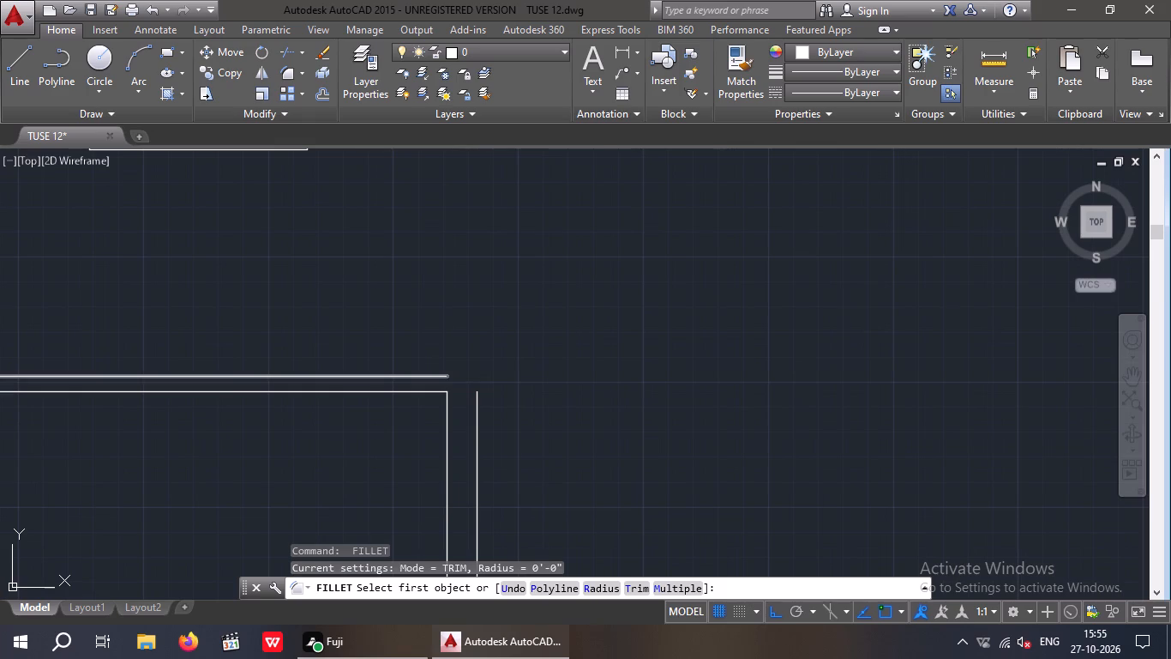
left_click(439, 376)
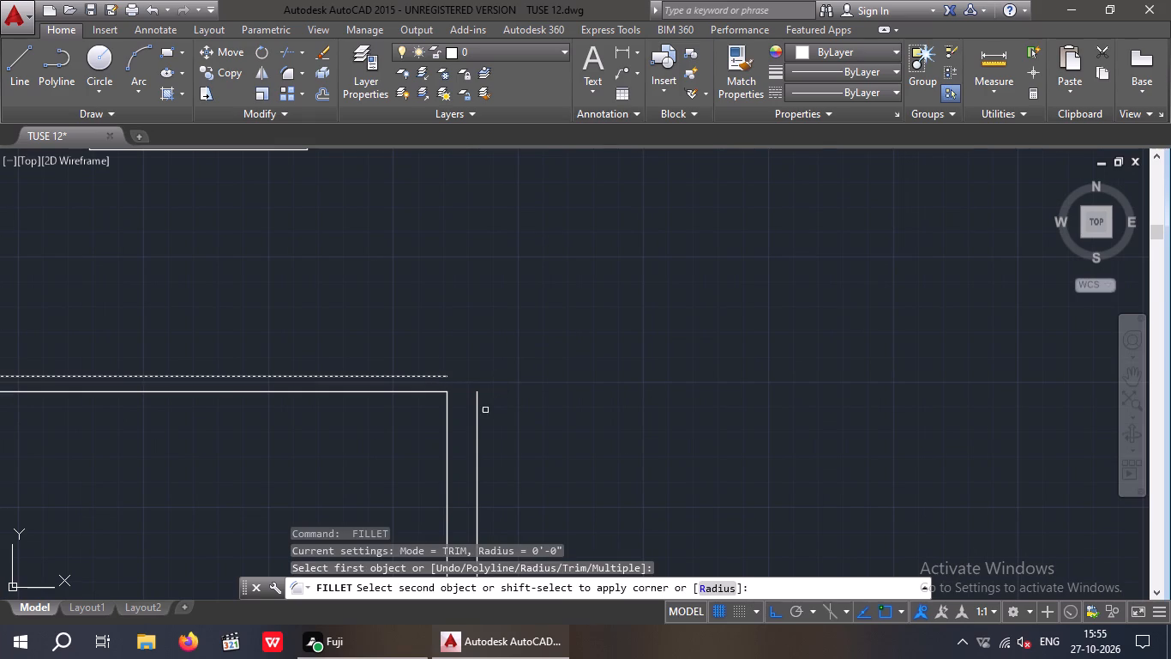
left_click(477, 416)
key("Escape")
key("Escape")
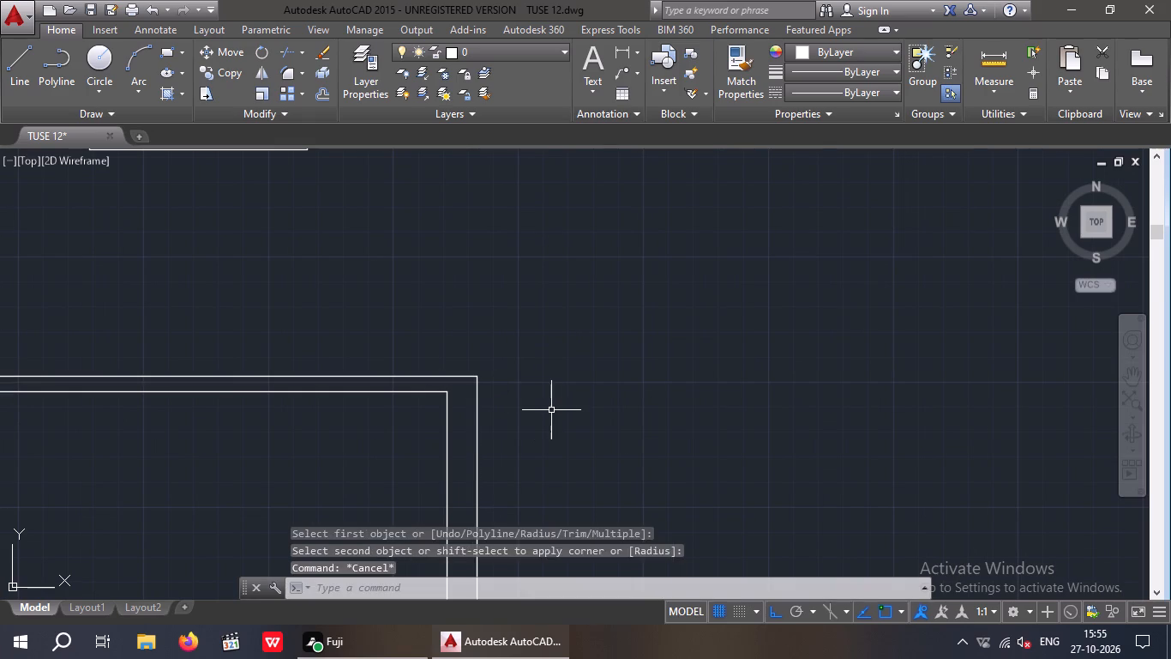
key("Escape")
Extend the roof slab's lower line to the outer offset lines at both ends of the elevation.
key("e")
key("x")
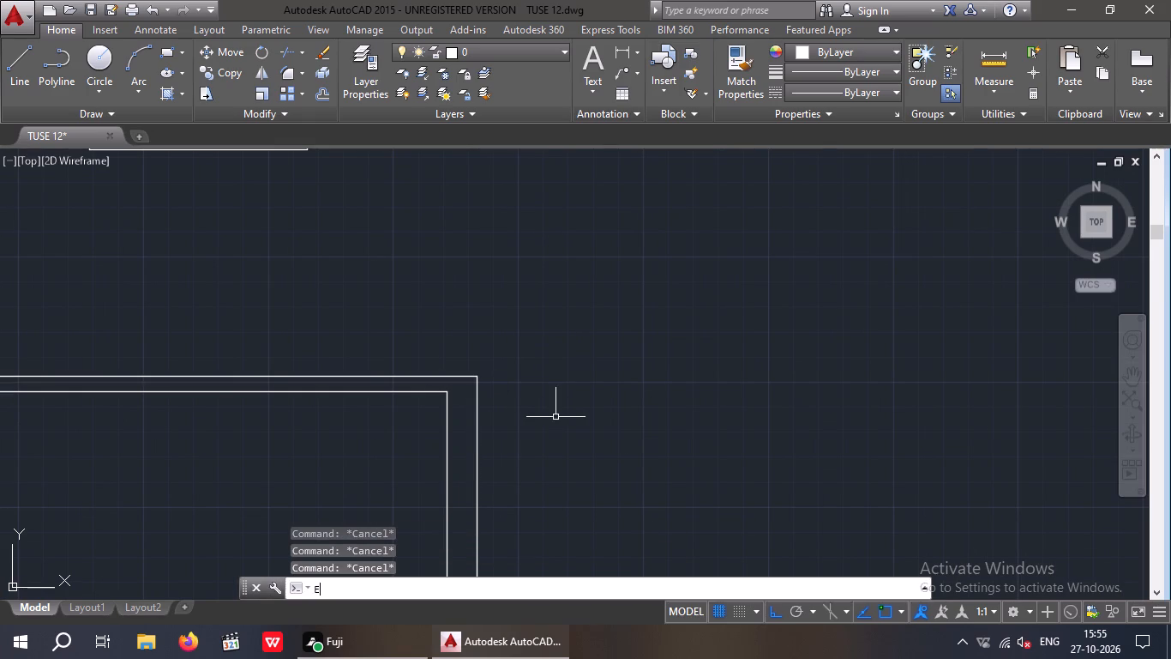
key("space")
key("space")
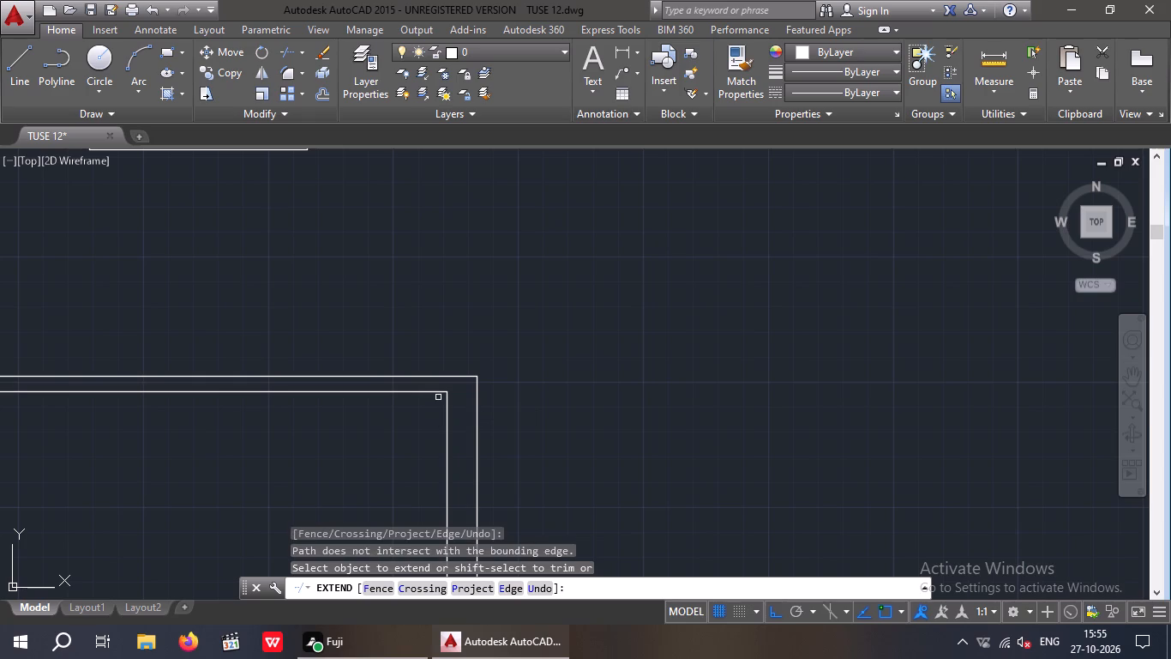
left_click(436, 391)
scroll(433, 390, "down", 4)
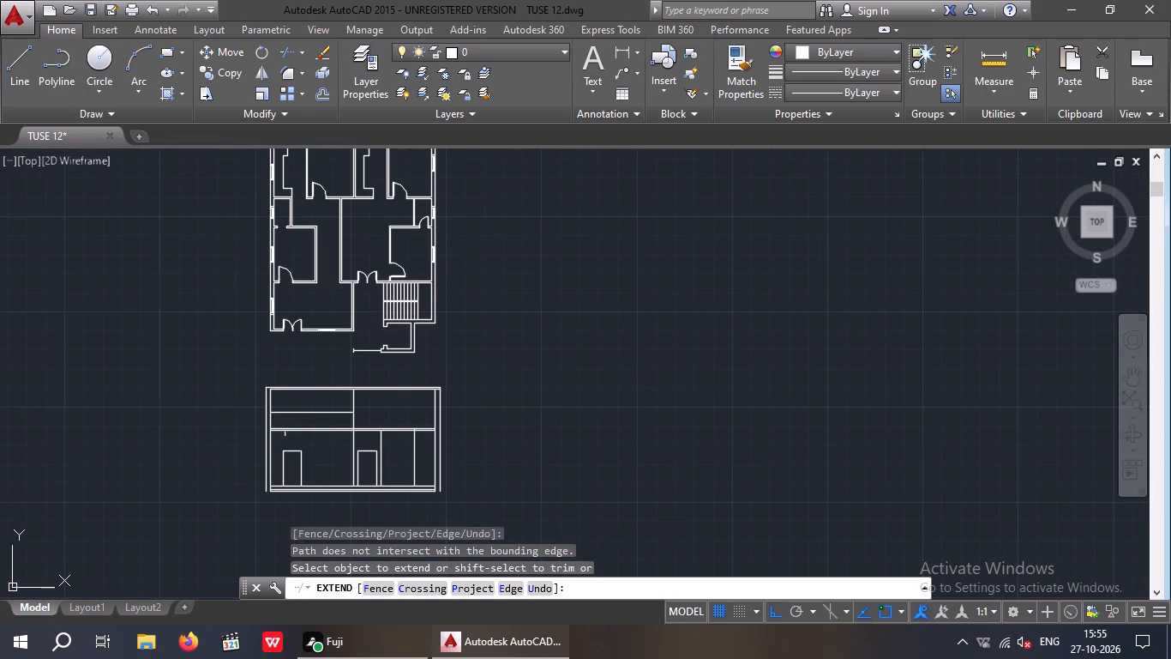
scroll(261, 393, "up", 4)
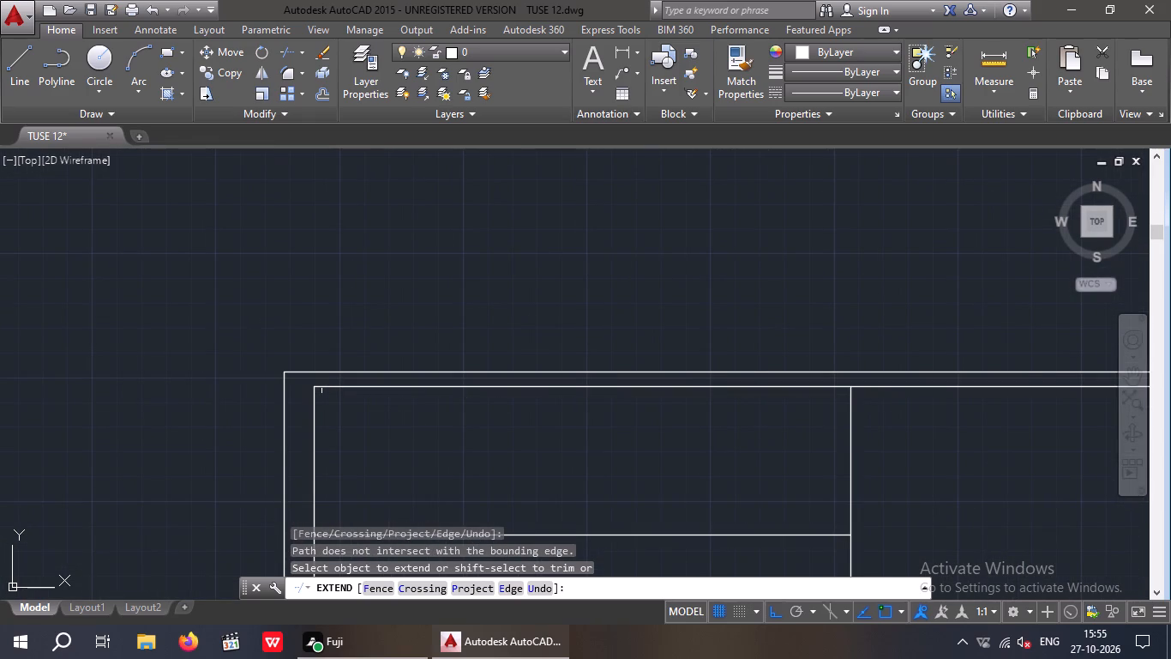
left_click(327, 386)
scroll(327, 379, "down", 4)
scroll(321, 432, "up", 3)
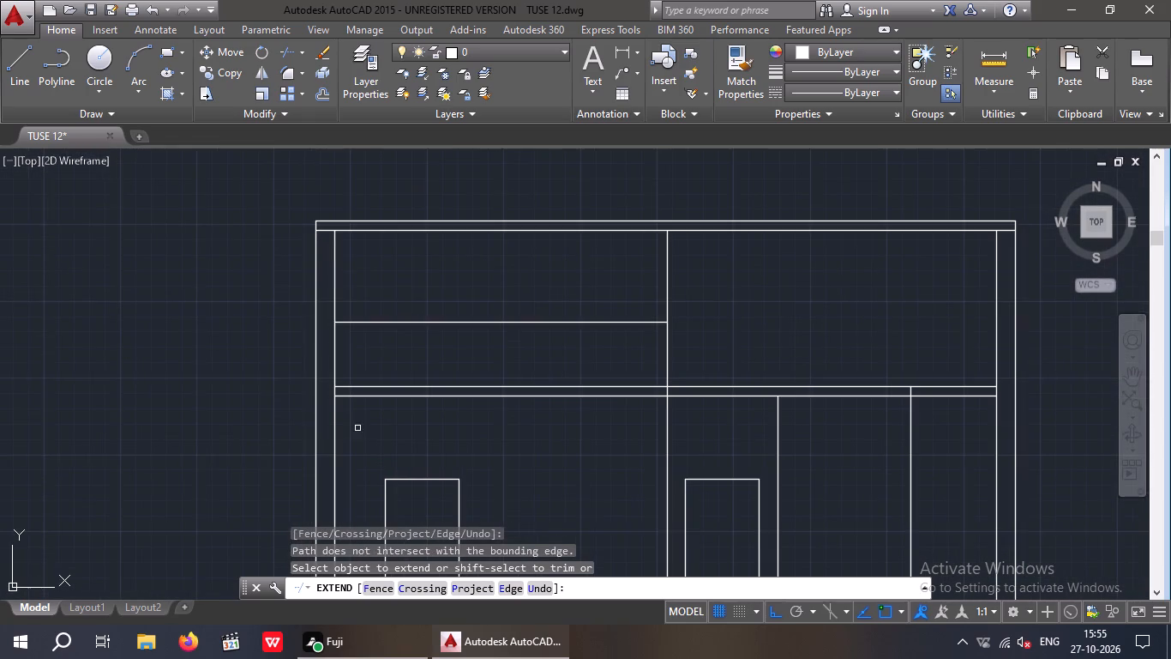
scroll(342, 408, "up", 2)
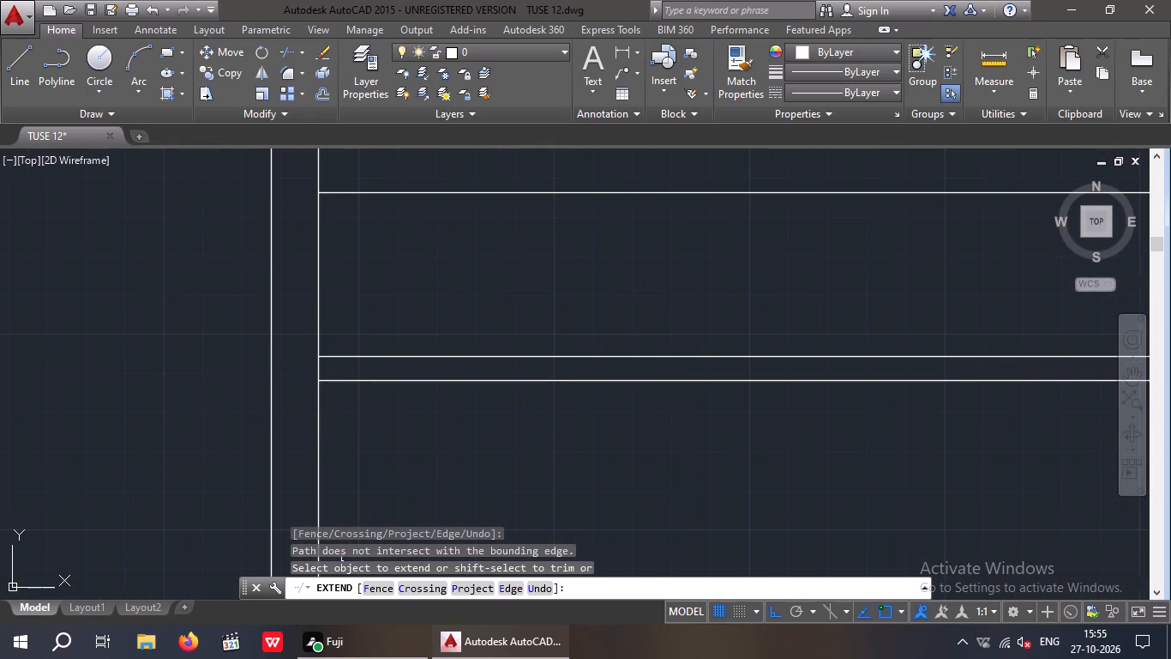
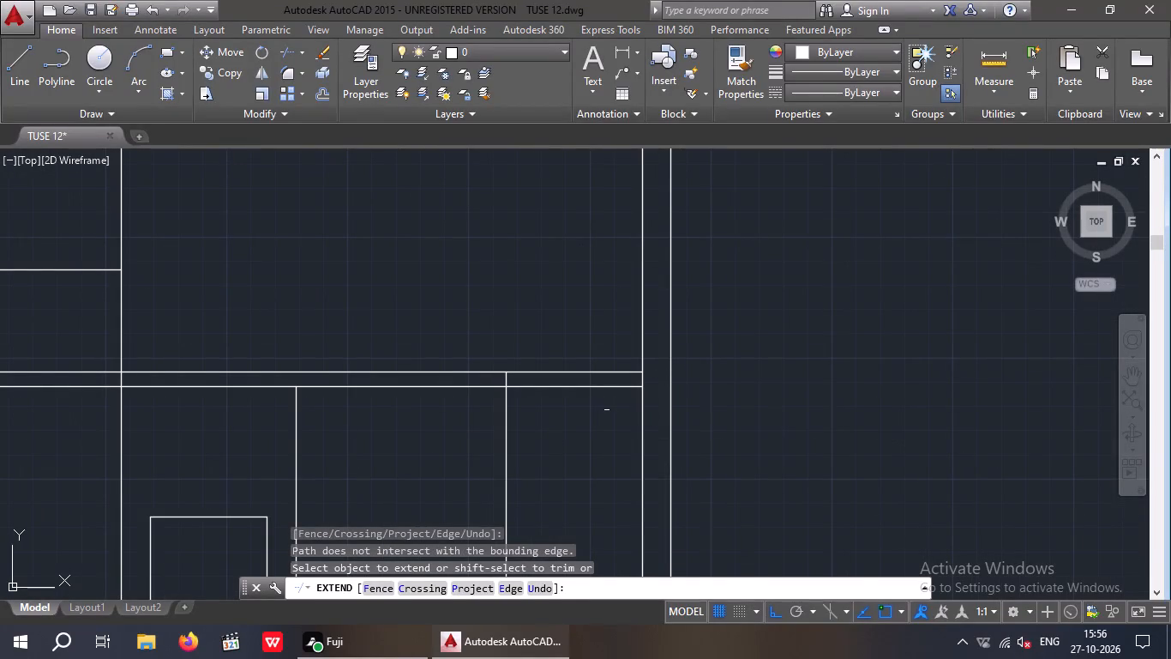
Extend both lines of the intermediate floor slab to the outer offset line at the elevation's right end.
left_click(608, 405)
left_click(599, 351)
key("Escape")
key("Escape")
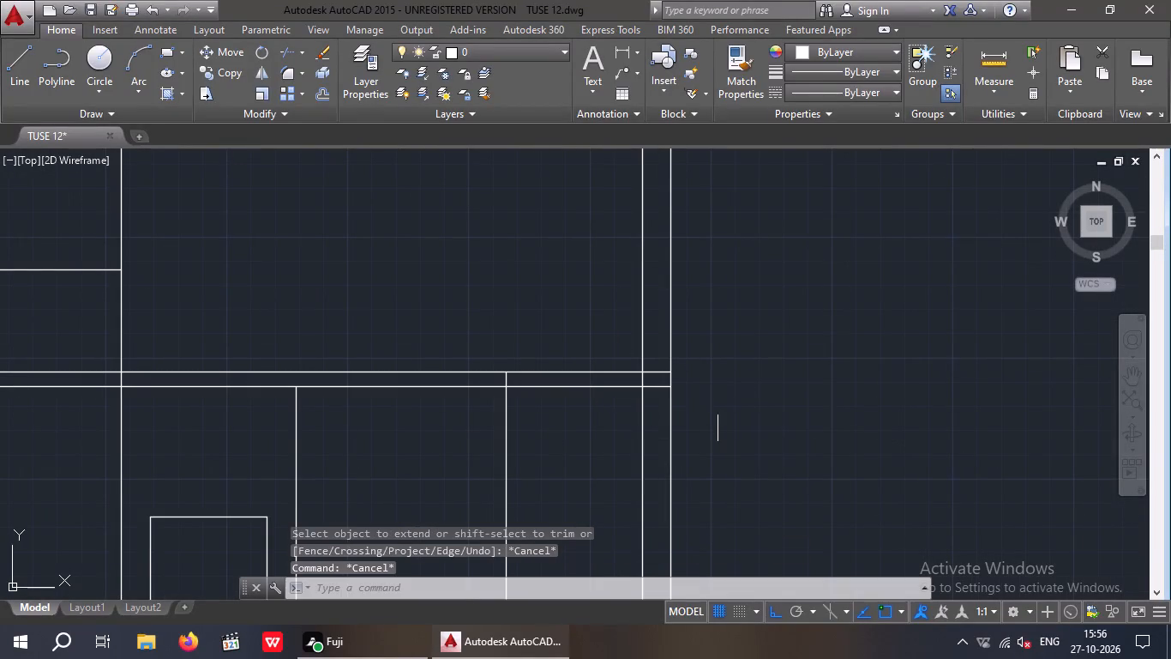
Trim away the two outer offset lines below the intermediate floor slab at both ends of the elevation.
key("t")
key("r")
key("space")
key("space")
left_click_drag(722, 449, 673, 476)
left_click(656, 490)
scroll(720, 420, "down", 1)
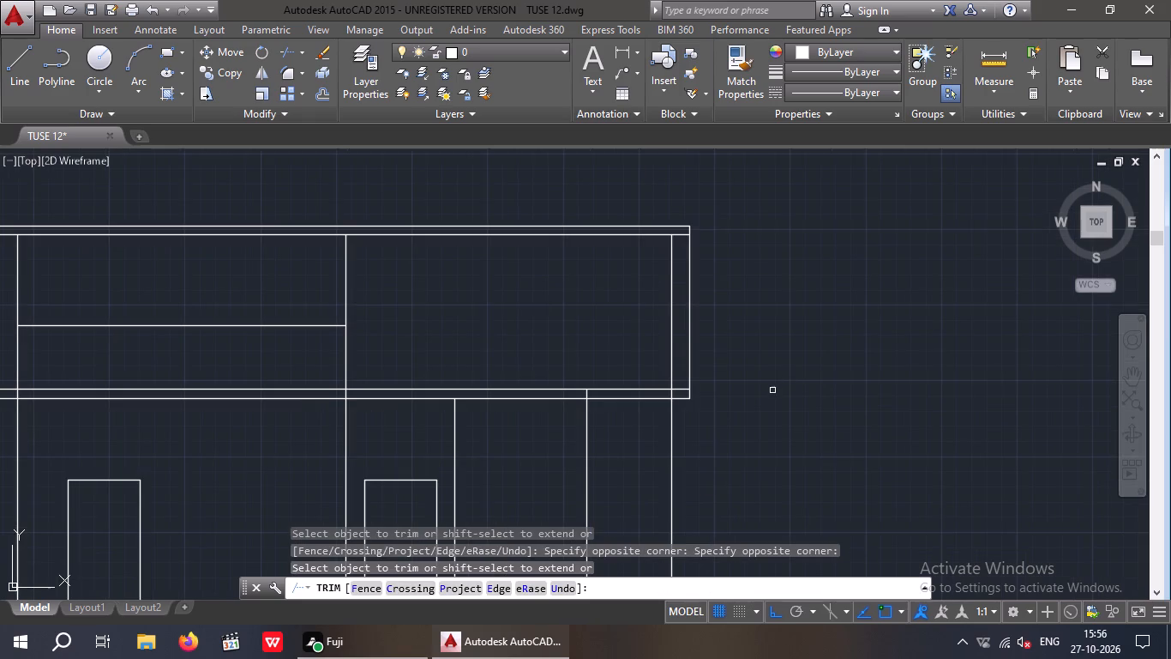
middle_click_drag(775, 381, 836, 267)
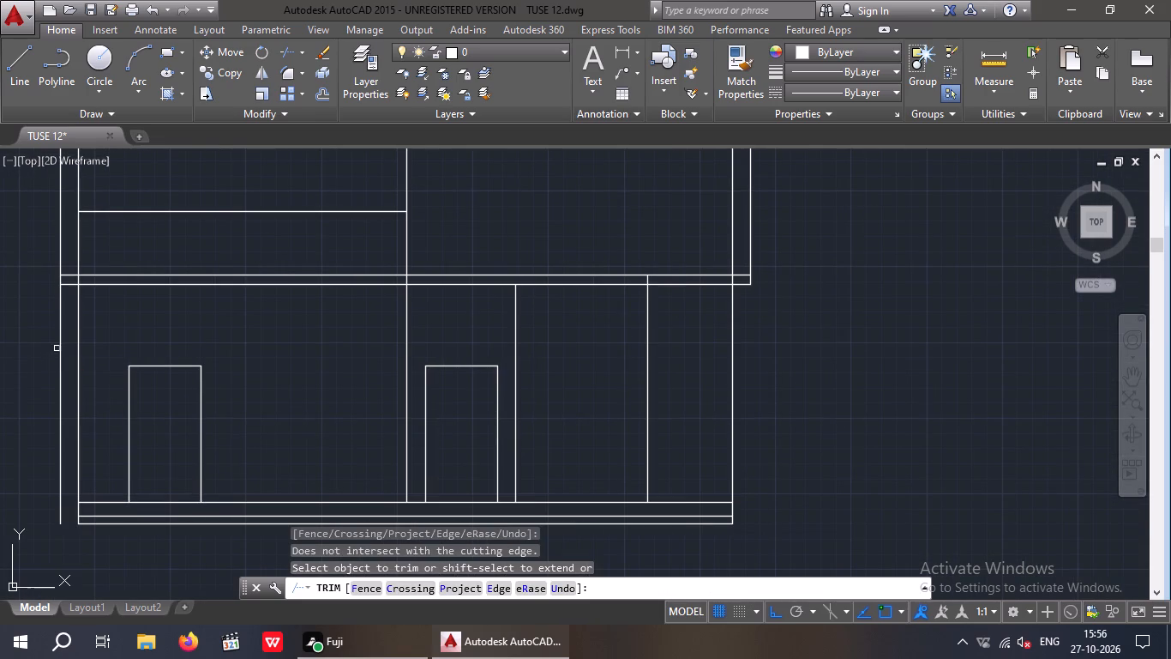
scroll(60, 342, "up", 2)
left_click_drag(84, 323, 8, 383)
left_click_drag(11, 379, 23, 373)
scroll(27, 376, "down", 4)
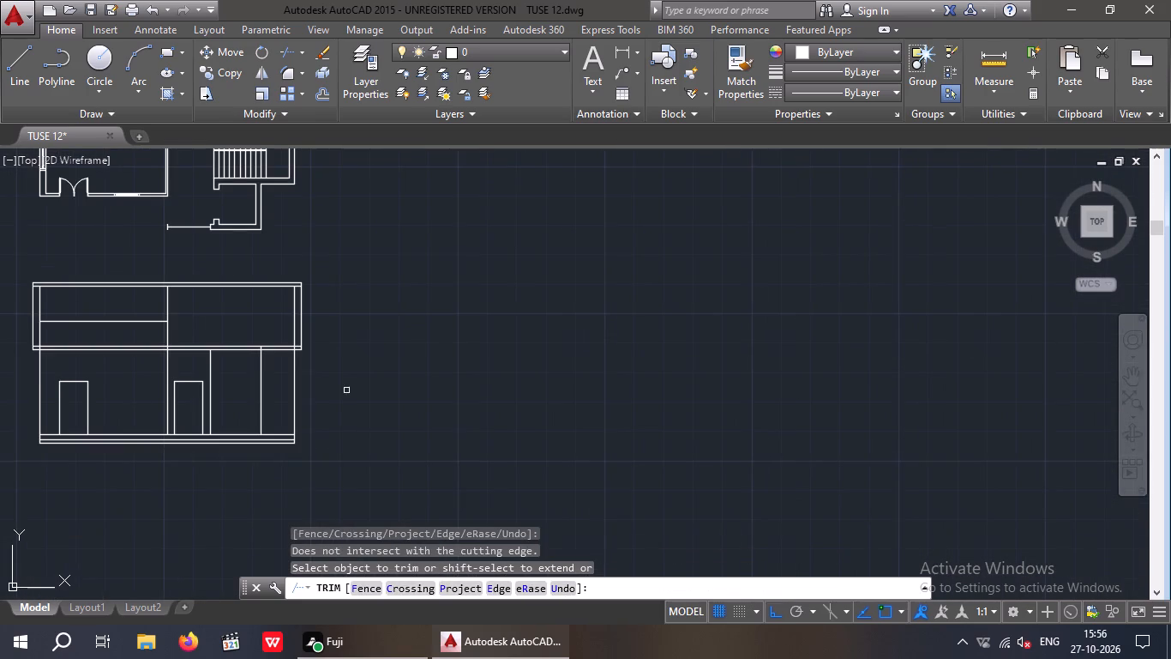
Trim the outer offset lines between the roof slab and the intermediate floor slab at both ends.
middle_click_drag(372, 390, 529, 434)
scroll(459, 366, "up", 2)
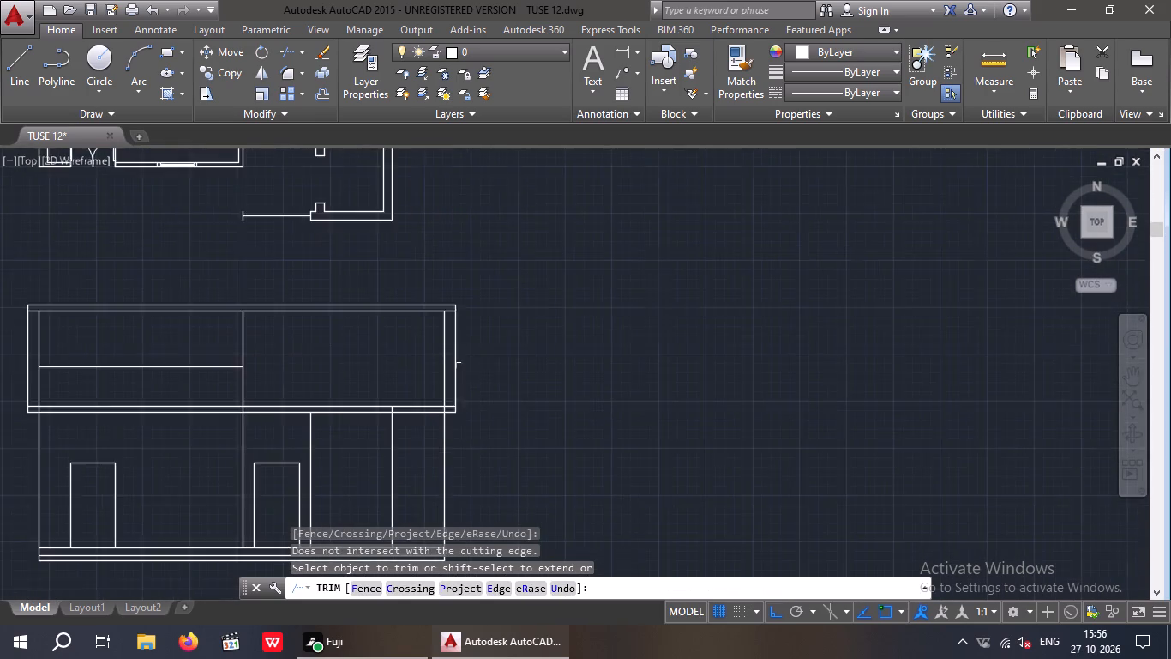
scroll(459, 366, "up", 1)
left_click_drag(475, 338, 465, 348)
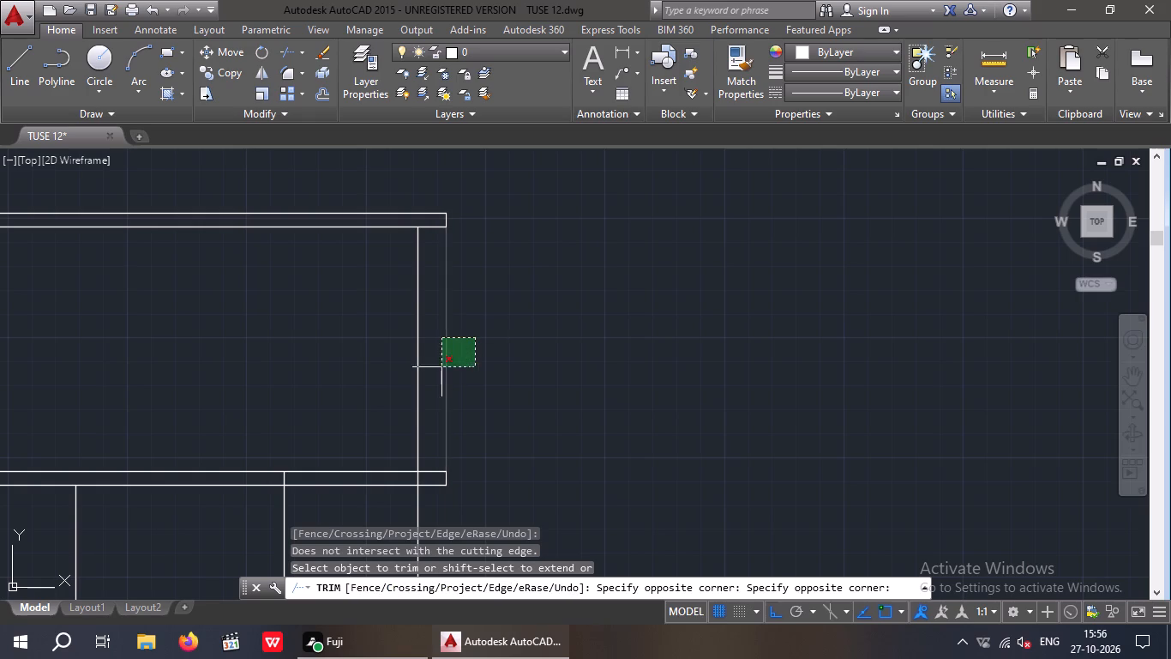
left_click(430, 377)
middle_click_drag(467, 376, 604, 371)
scroll(668, 364, "down", 2)
scroll(210, 373, "up", 2)
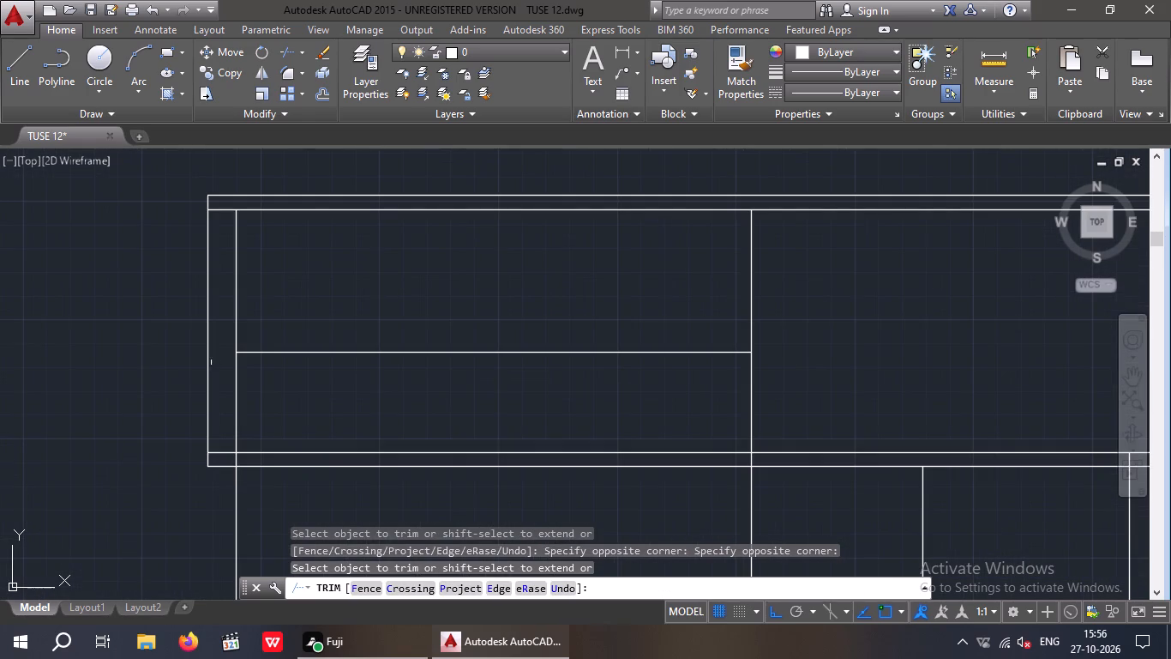
left_click_drag(229, 349, 206, 371)
left_click(140, 393)
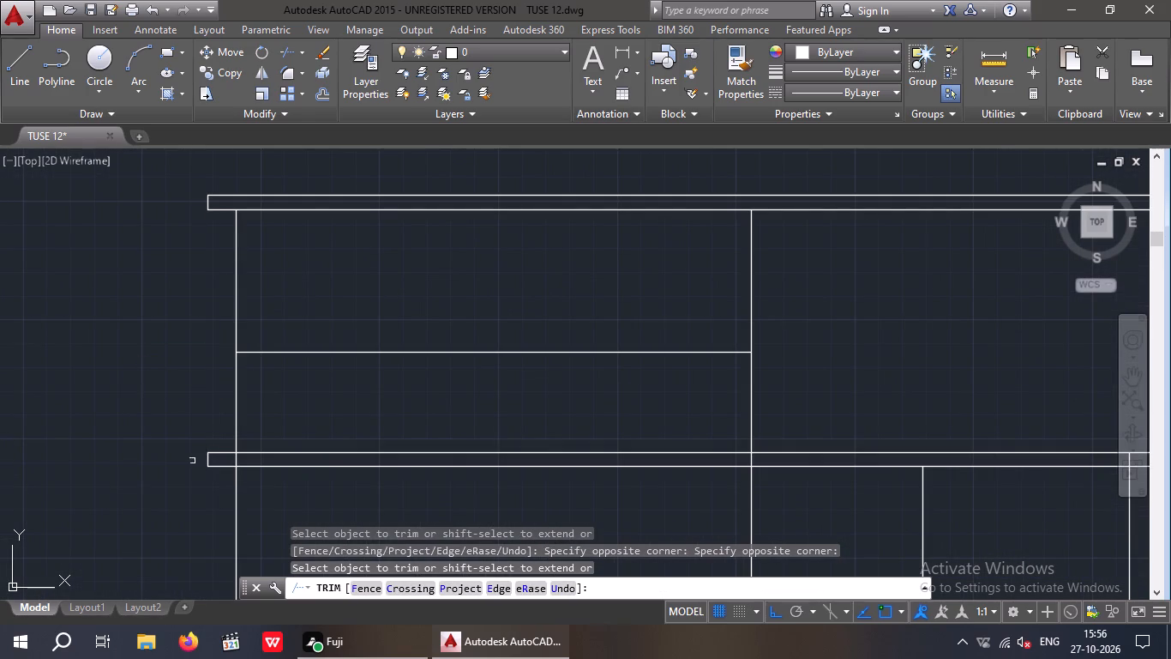
Trim the outer wall lines where they cross the intermediate floor slab at both ends.
scroll(227, 463, "up", 3)
left_click_drag(288, 449, 212, 461)
left_click(202, 461)
scroll(225, 438, "up", 1)
scroll(225, 438, "down", 4)
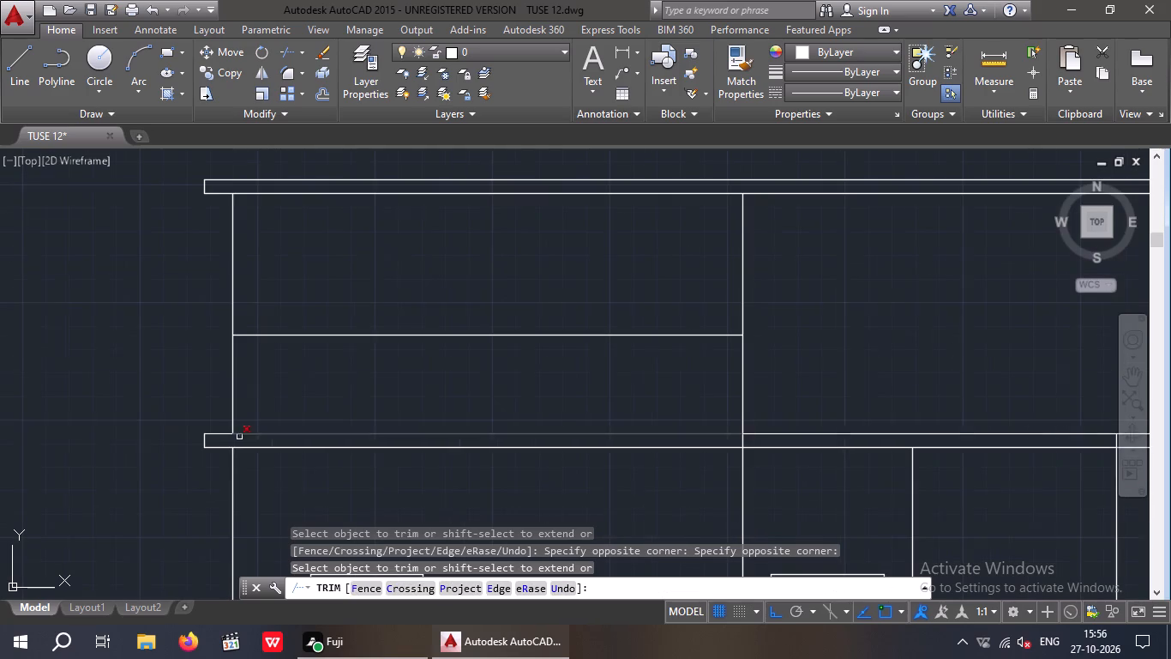
scroll(639, 408, "down", 2)
scroll(871, 429, "up", 4)
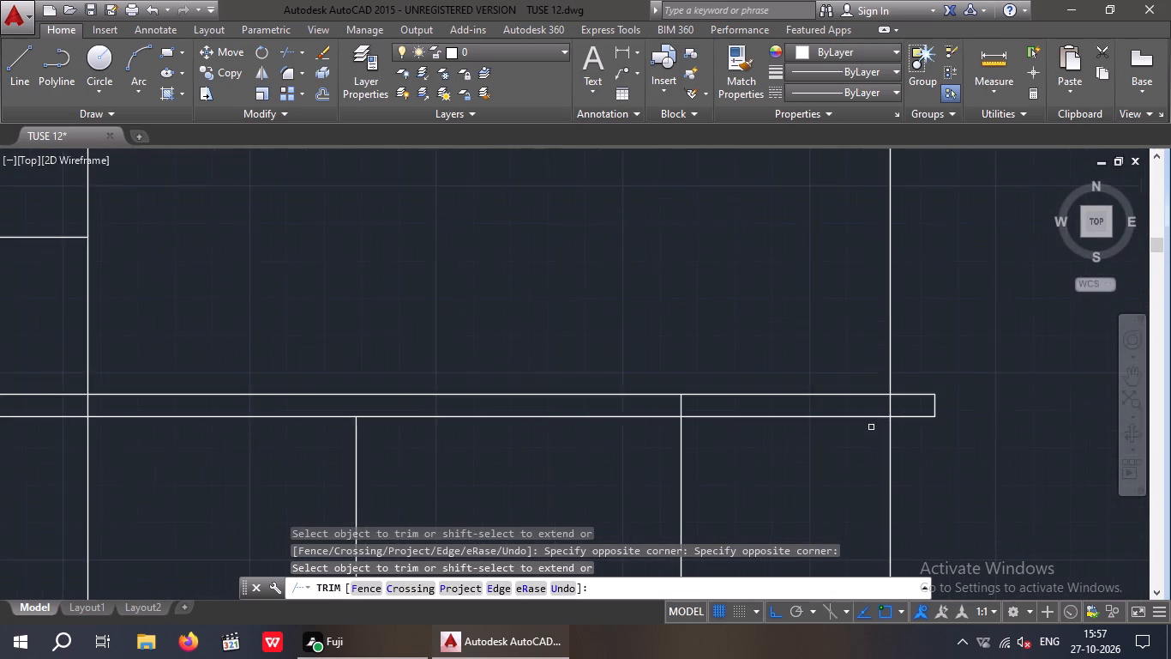
scroll(907, 402, "up", 2)
left_click_drag(946, 368, 766, 441)
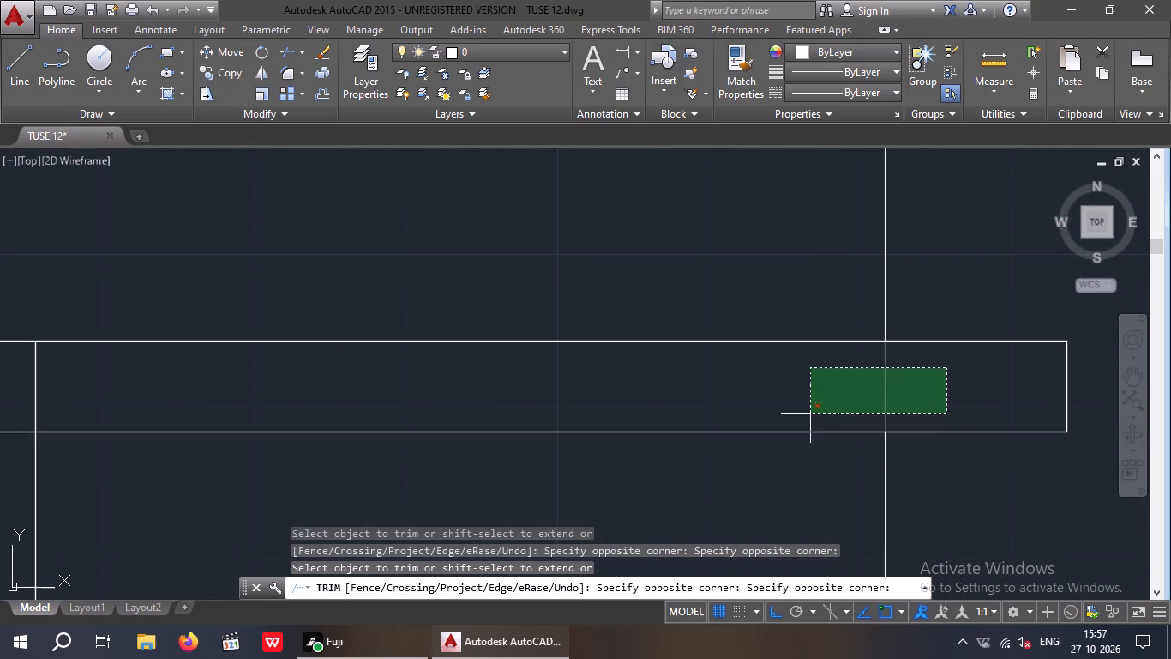
left_click(810, 414)
scroll(793, 419, "down", 2)
middle_click_drag(904, 453, 926, 391)
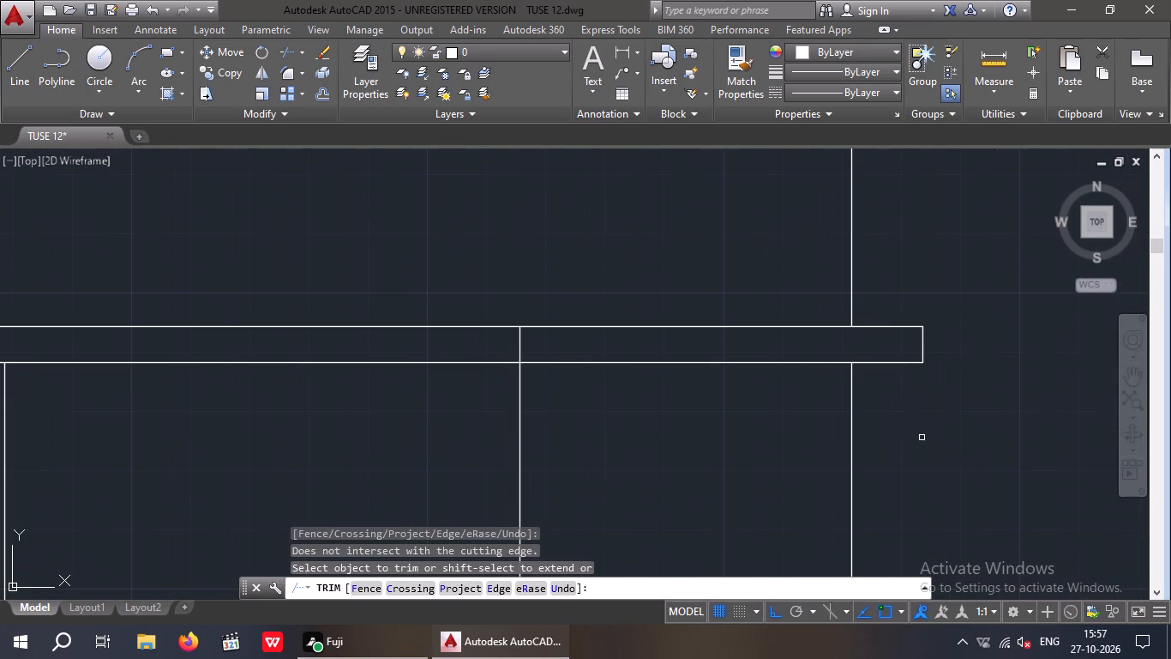
key("Escape")
Offset the two outermost ground-floor wall lines 6" outward, one on each side of the building.
scroll(938, 446, "down", 2)
middle_click_drag(949, 464, 856, 402)
scroll(881, 411, "down", 2)
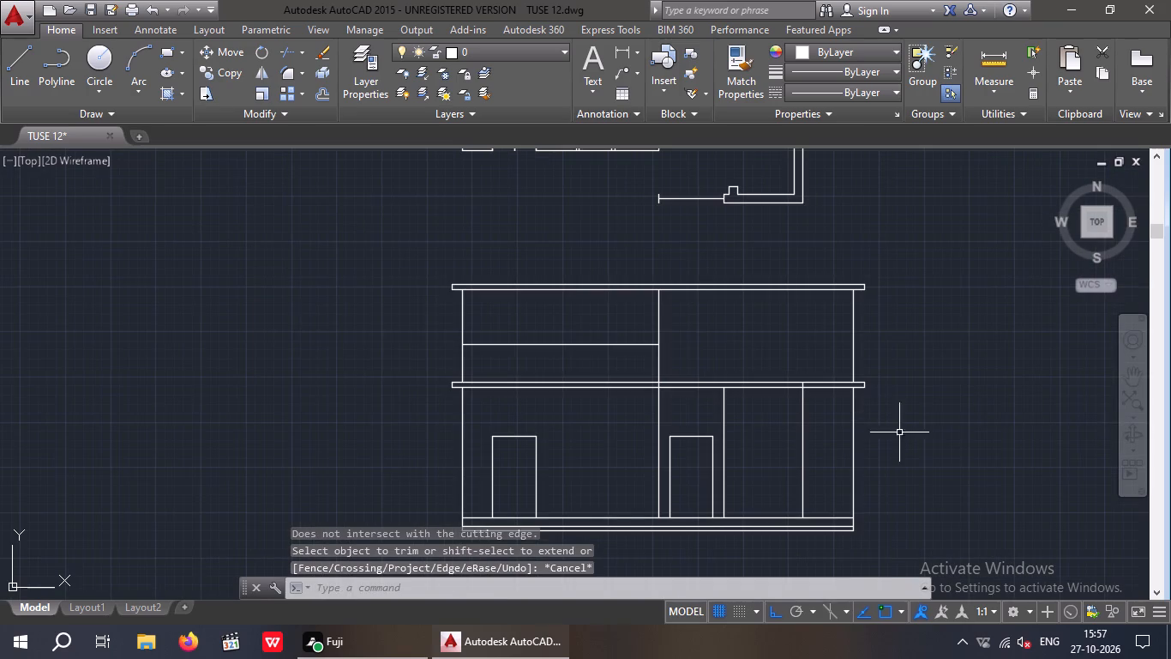
middle_click_drag(902, 433, 872, 379)
key("o")
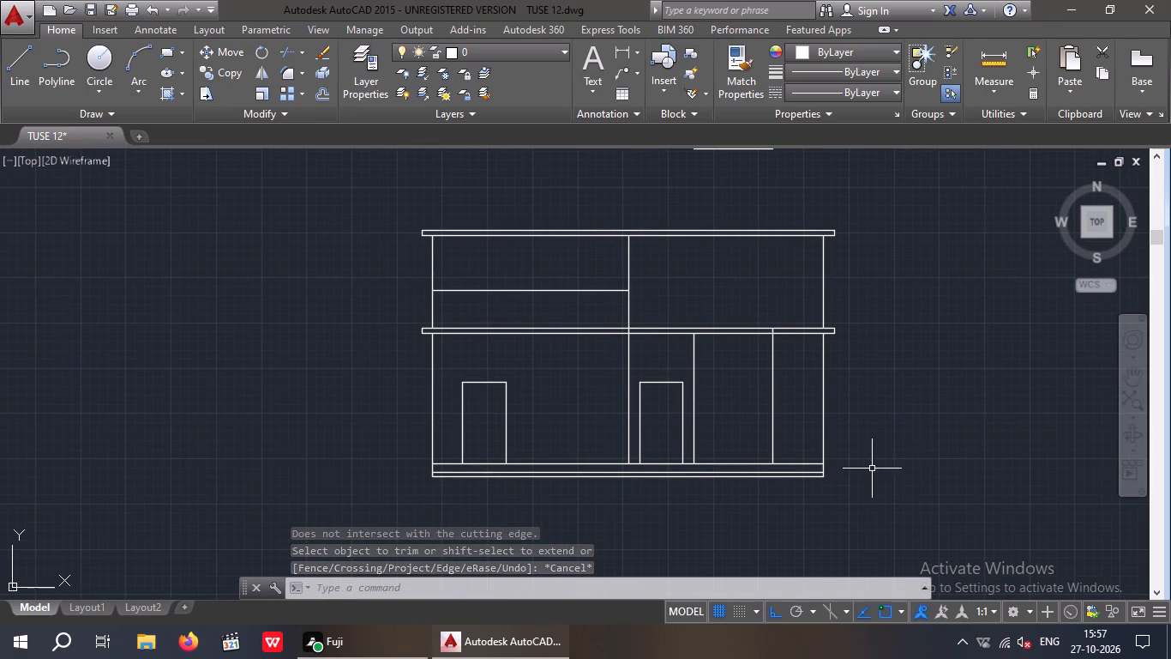
key("Return")
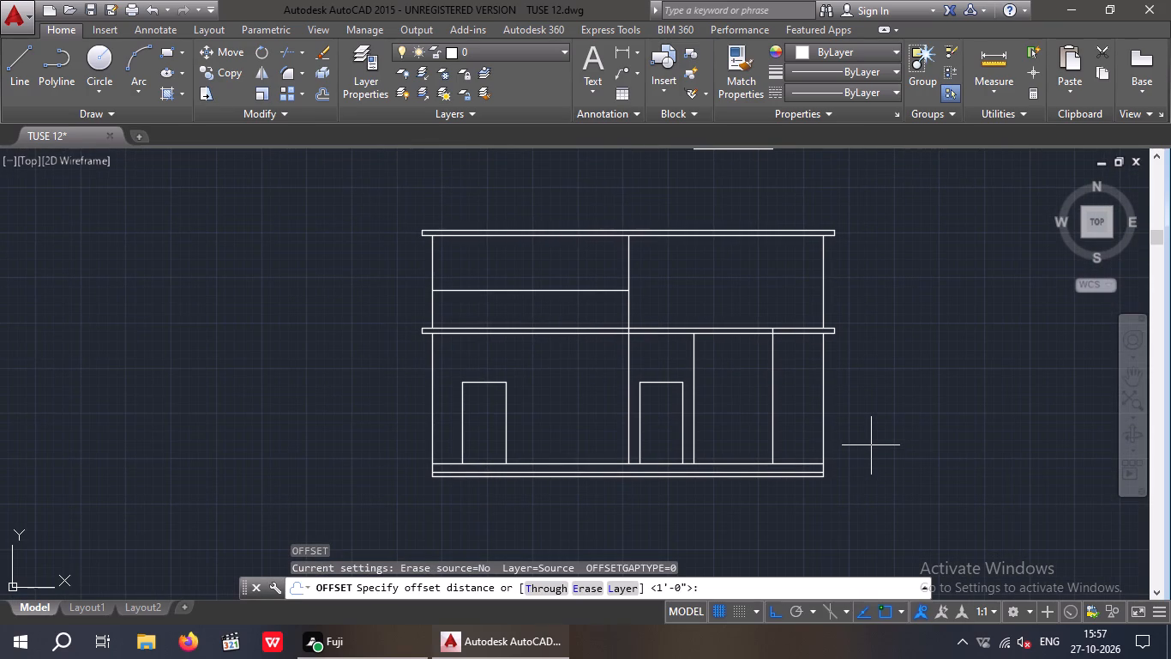
key("6")
key("shift+quotedbl")
key("Return")
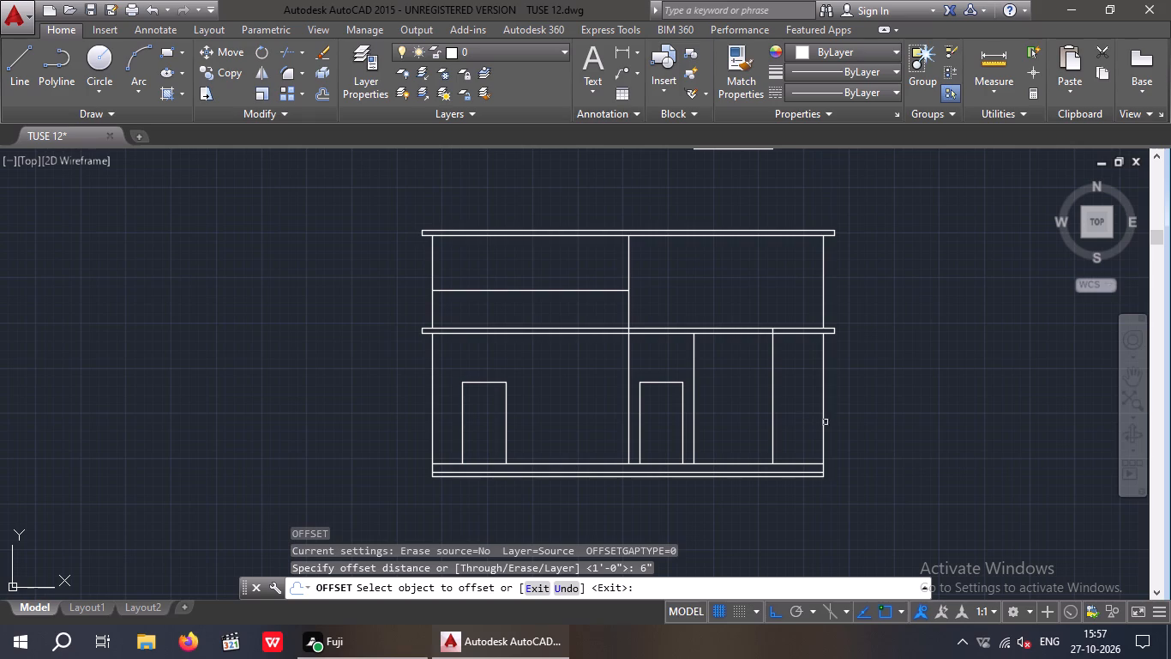
left_click_drag(824, 429, 850, 428)
left_click_drag(854, 429, 849, 437)
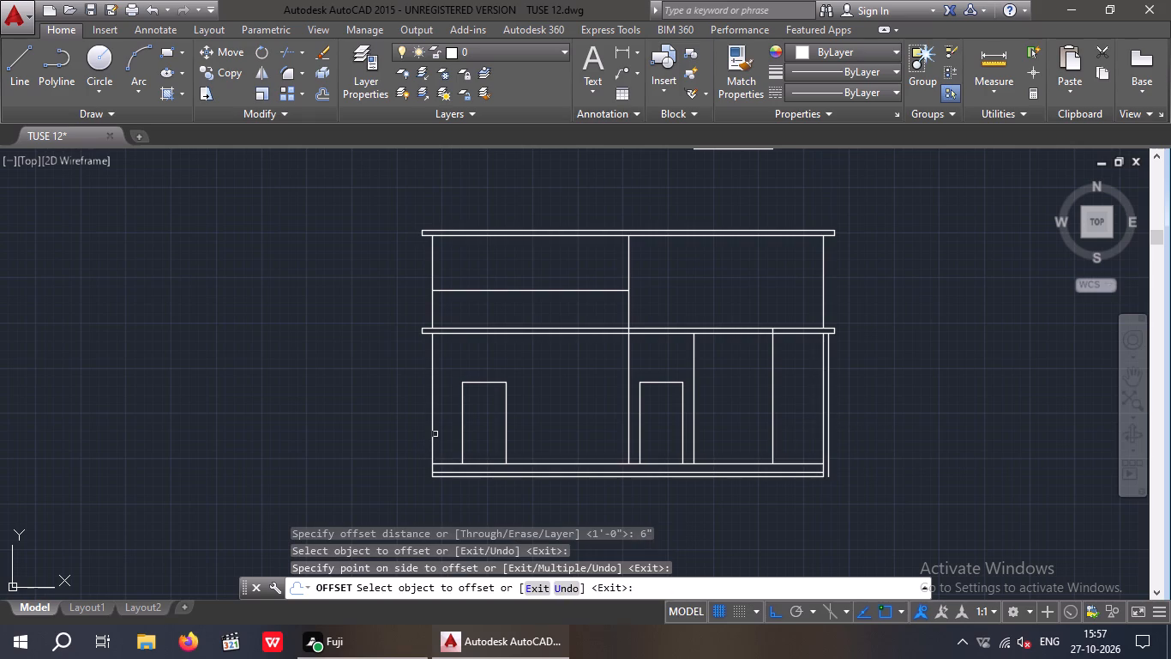
left_click_drag(435, 442, 425, 442)
left_click_drag(412, 445, 420, 446)
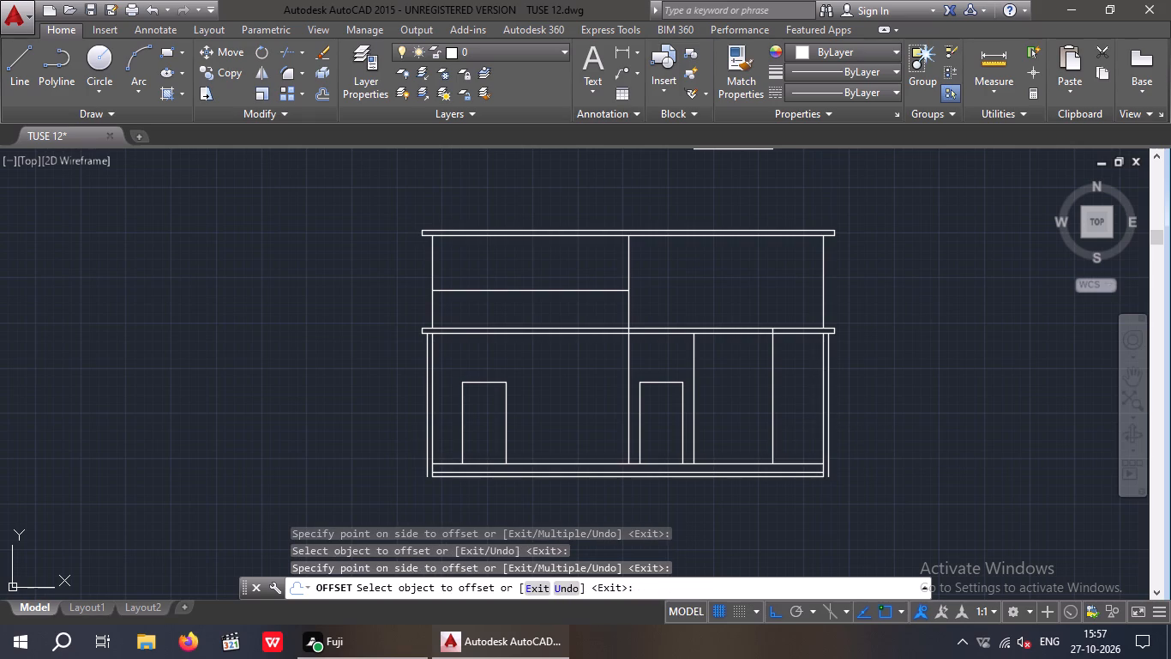
key("Escape")
key("Escape")
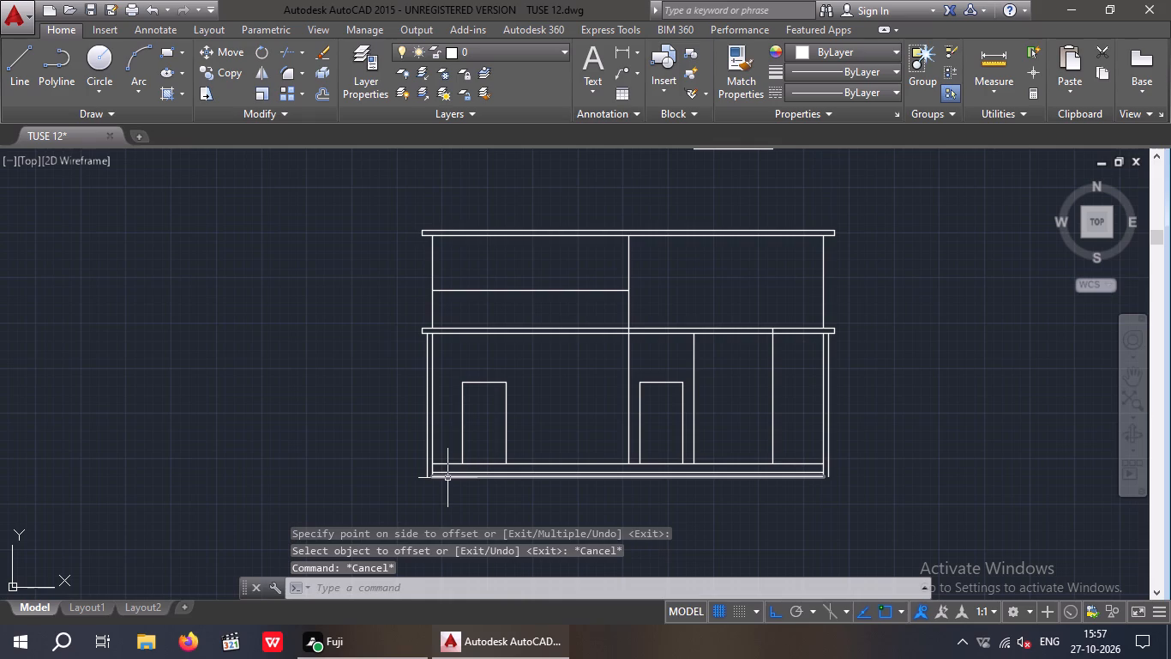
Extend the two lowest horizontal base lines to the 6" offset lines at both ends of the elevation.
key("e")
key("x")
key("space")
key("space")
scroll(435, 485, "up", 4)
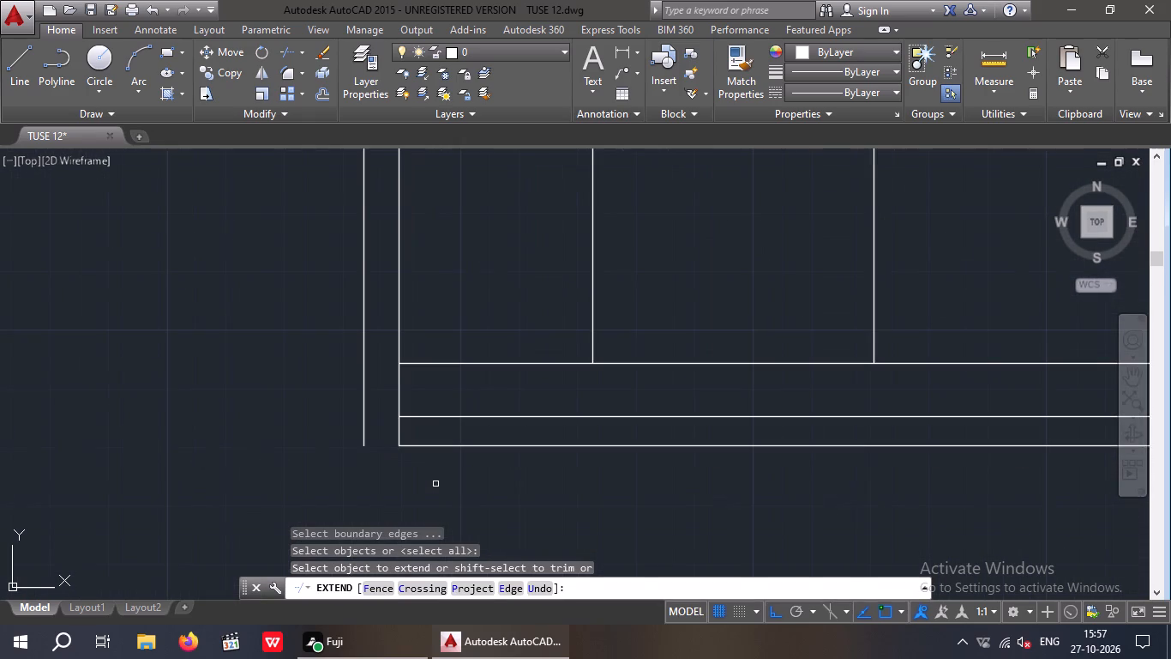
left_click(441, 475)
left_click(421, 407)
scroll(426, 428, "down", 4)
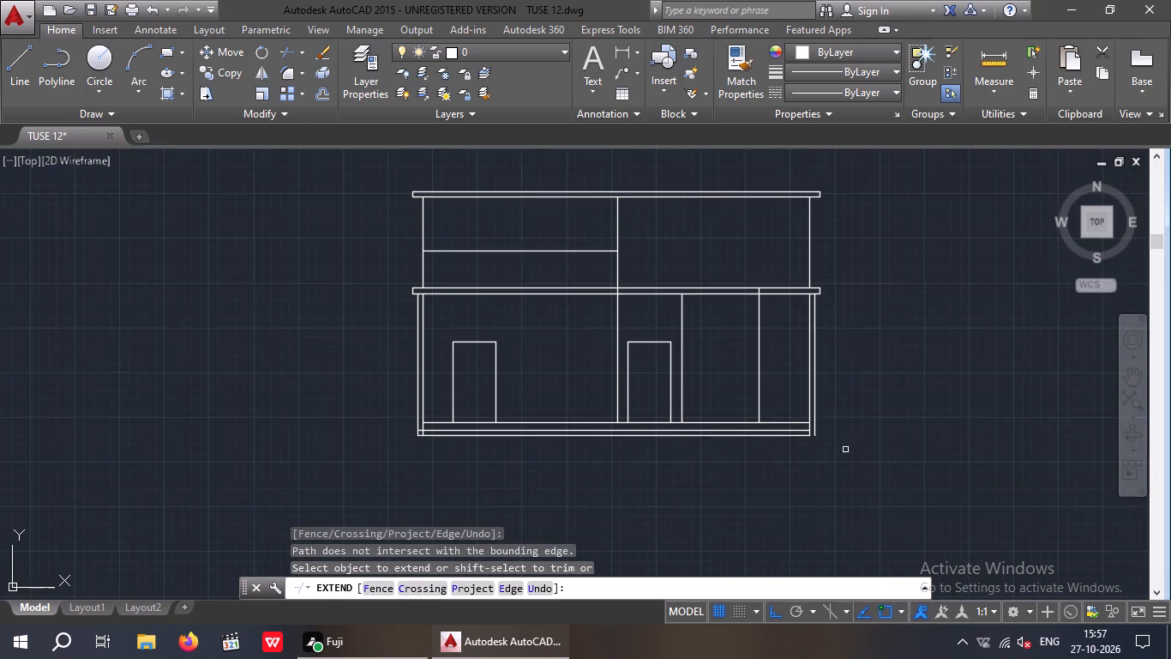
scroll(803, 440, "up", 3)
left_click_drag(803, 463, 799, 449)
left_click(777, 408)
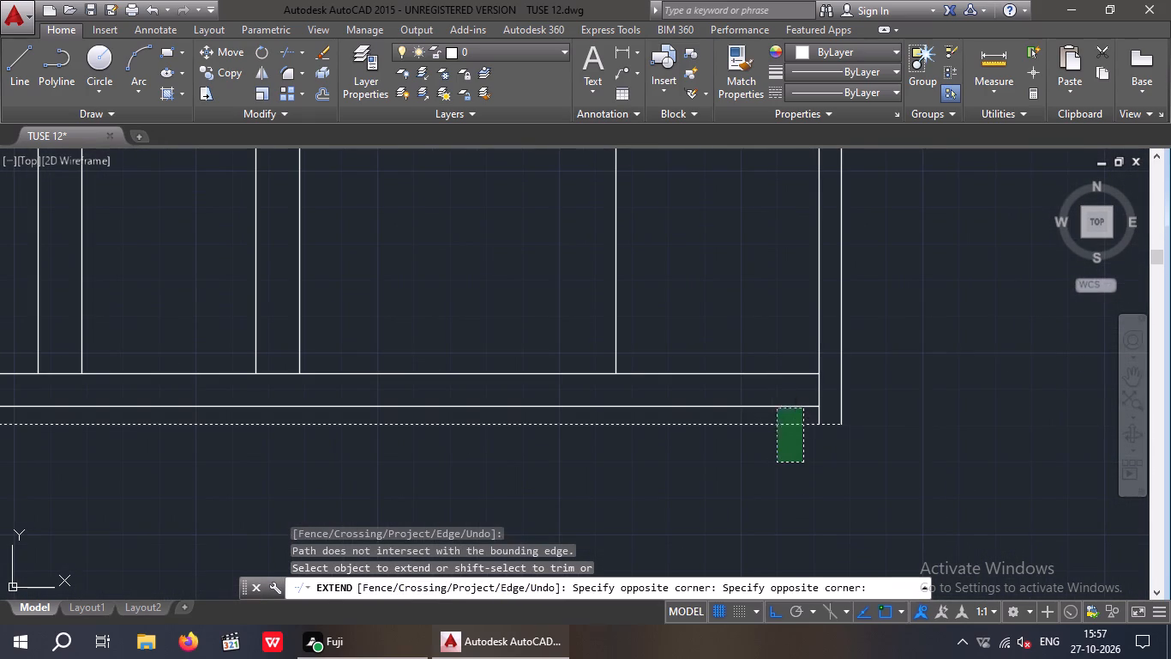
left_click(791, 404)
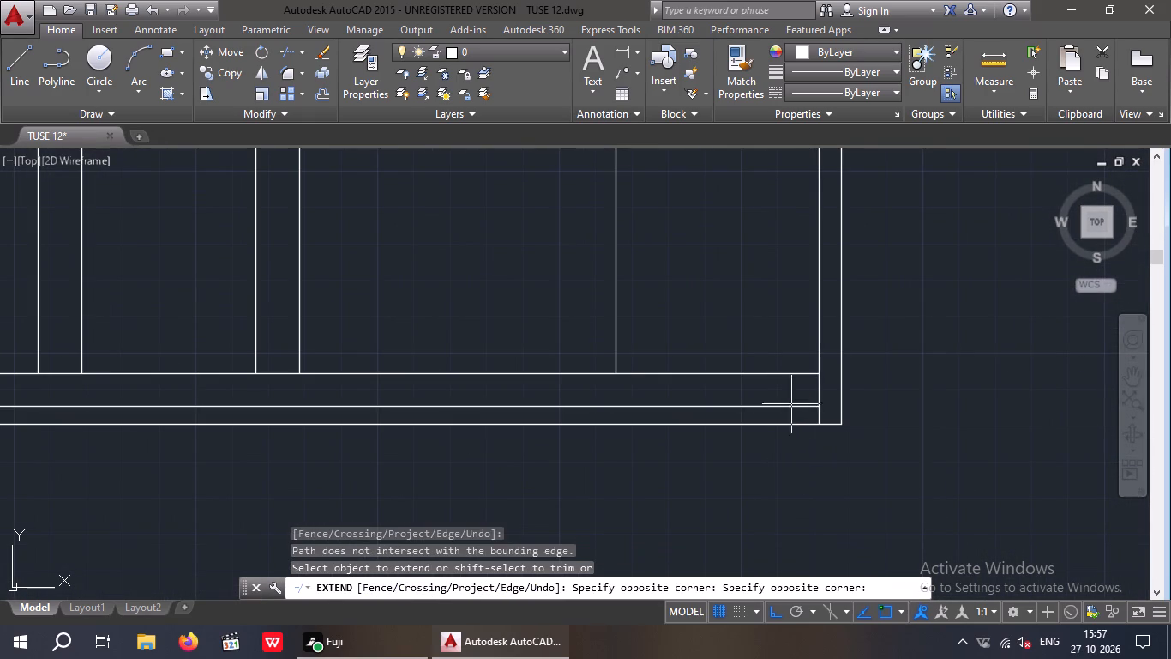
left_click(835, 481)
key("Escape")
key("Escape")
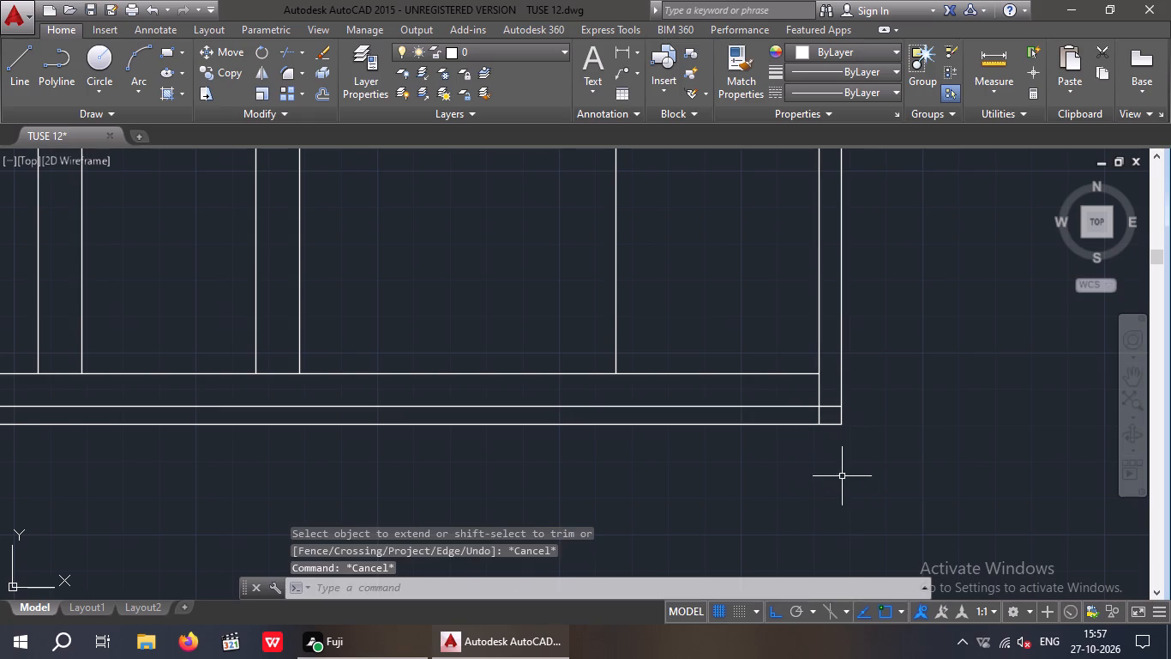
Trim the 6" offset lines above the bottom base strip and the outer wall lines inside it at both ends.
key("t")
key("r")
key("space")
key("space")
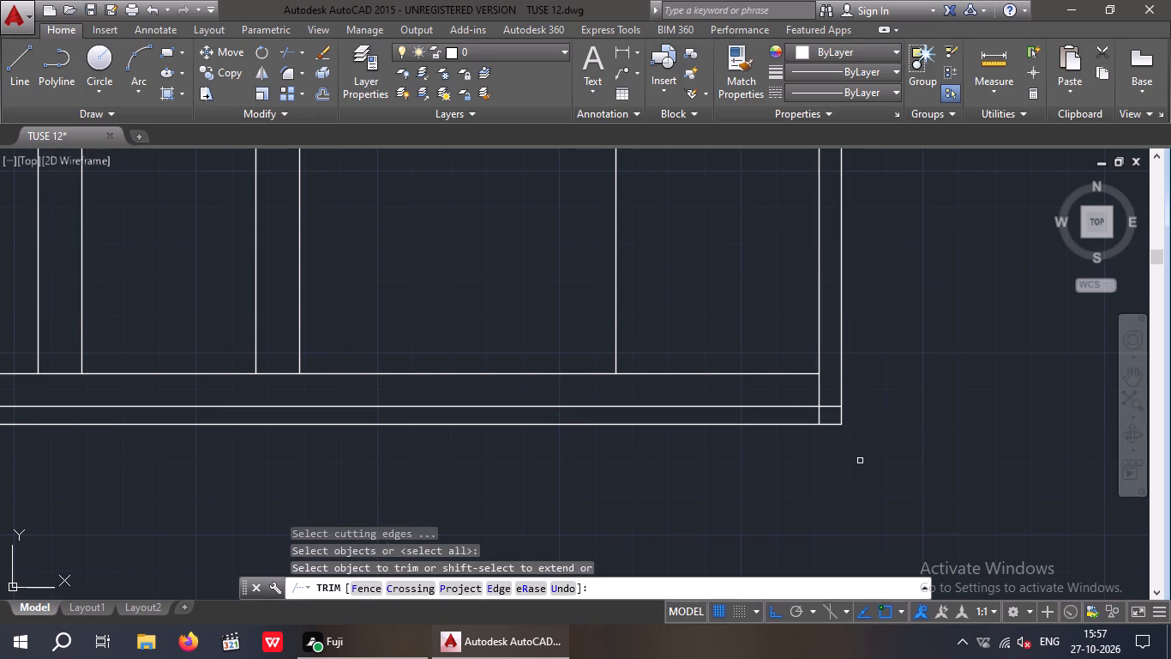
left_click(839, 384)
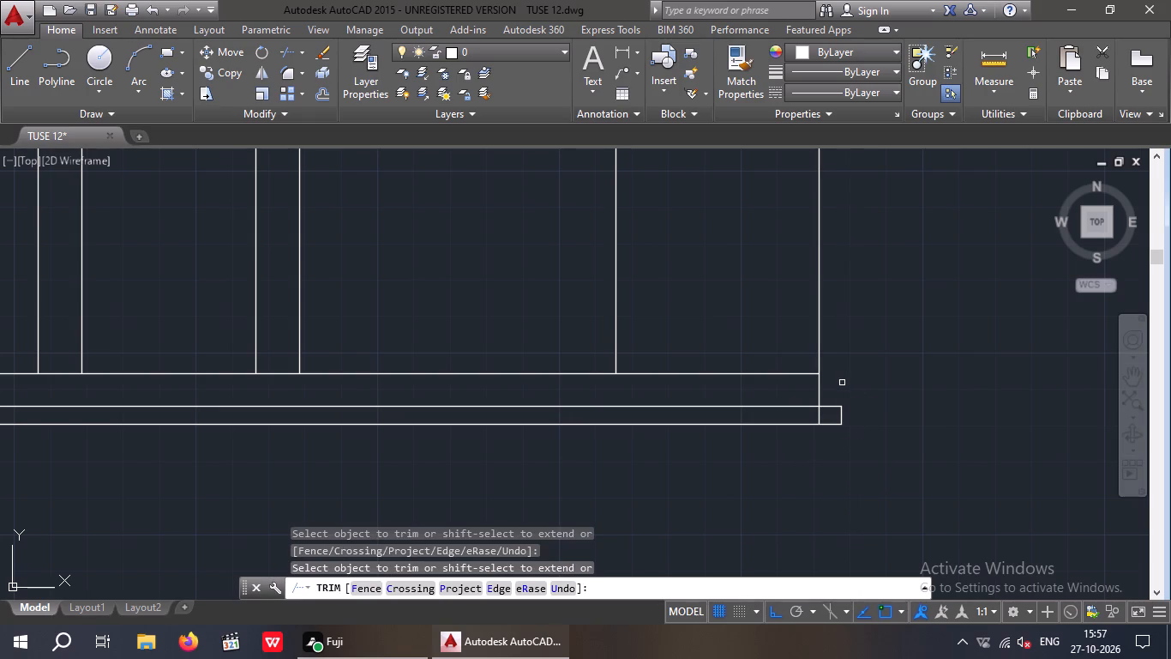
scroll(822, 418, "up", 2)
left_click(813, 420)
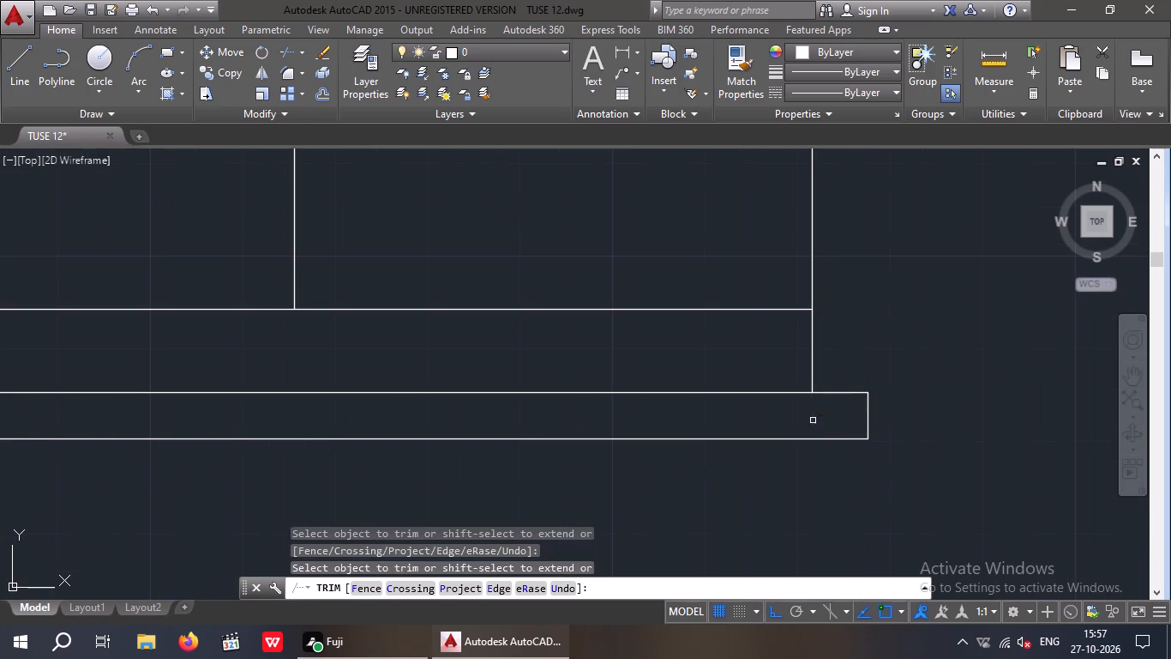
scroll(810, 420, "down", 4)
middle_click_drag(733, 487, 946, 472)
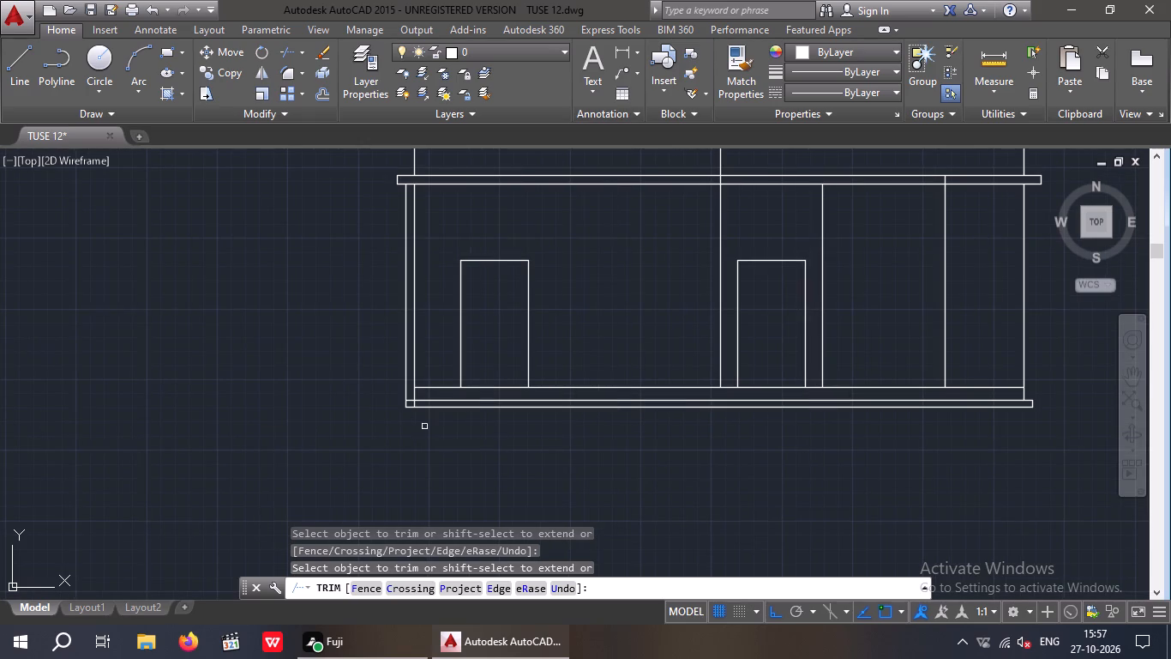
scroll(407, 397, "up", 4)
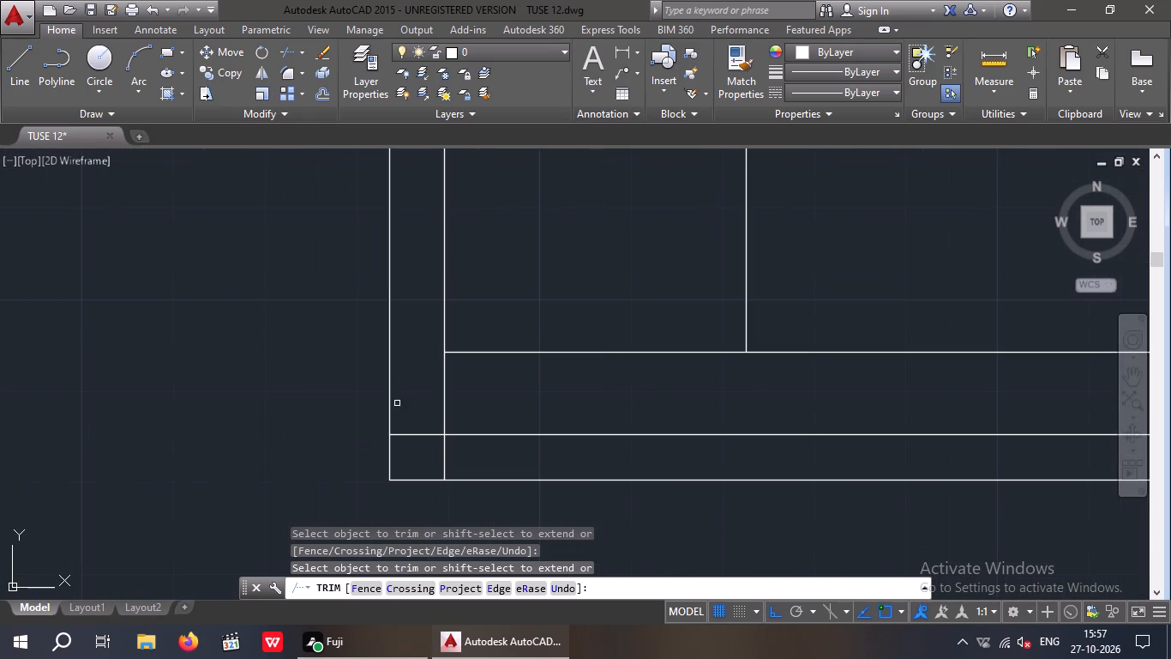
left_click(391, 402)
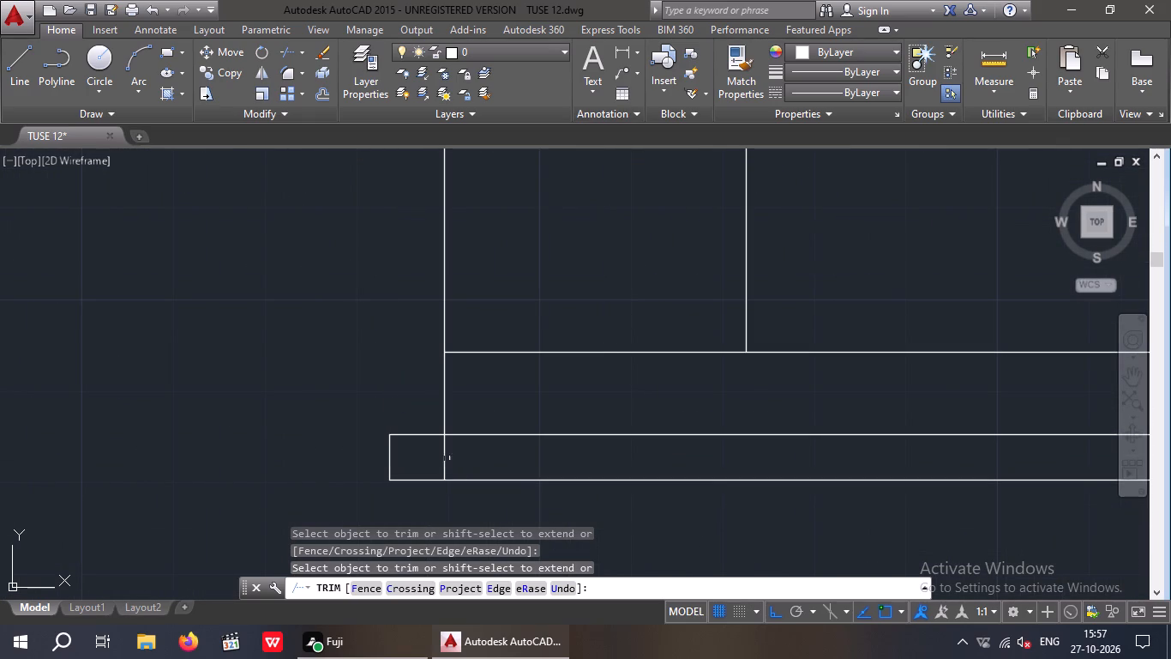
left_click(444, 452)
scroll(481, 444, "down", 3)
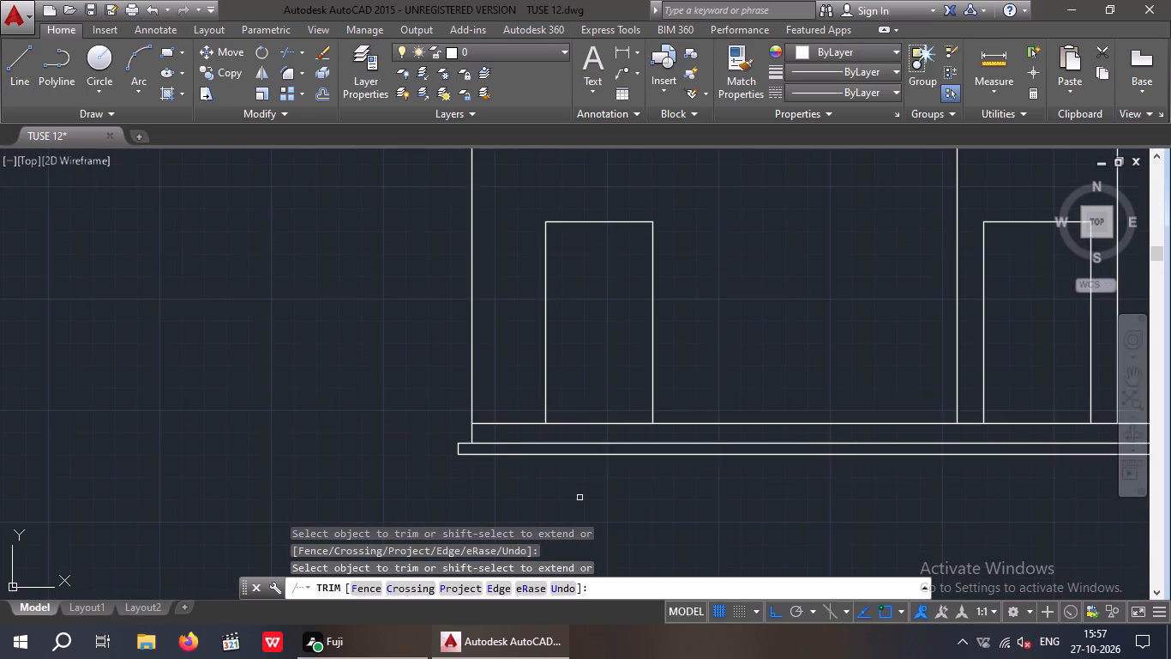
scroll(586, 493, "down", 1)
middle_click_drag(554, 487, 449, 481)
scroll(526, 517, "down", 2)
middle_click_drag(634, 527, 571, 464)
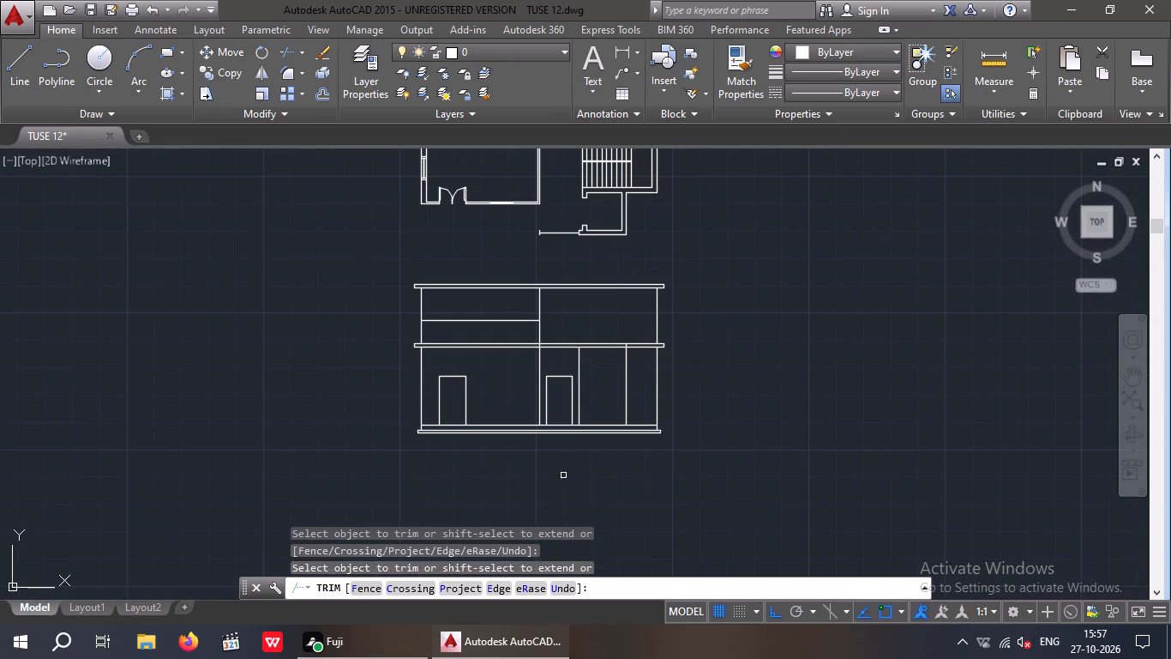
key("Escape")
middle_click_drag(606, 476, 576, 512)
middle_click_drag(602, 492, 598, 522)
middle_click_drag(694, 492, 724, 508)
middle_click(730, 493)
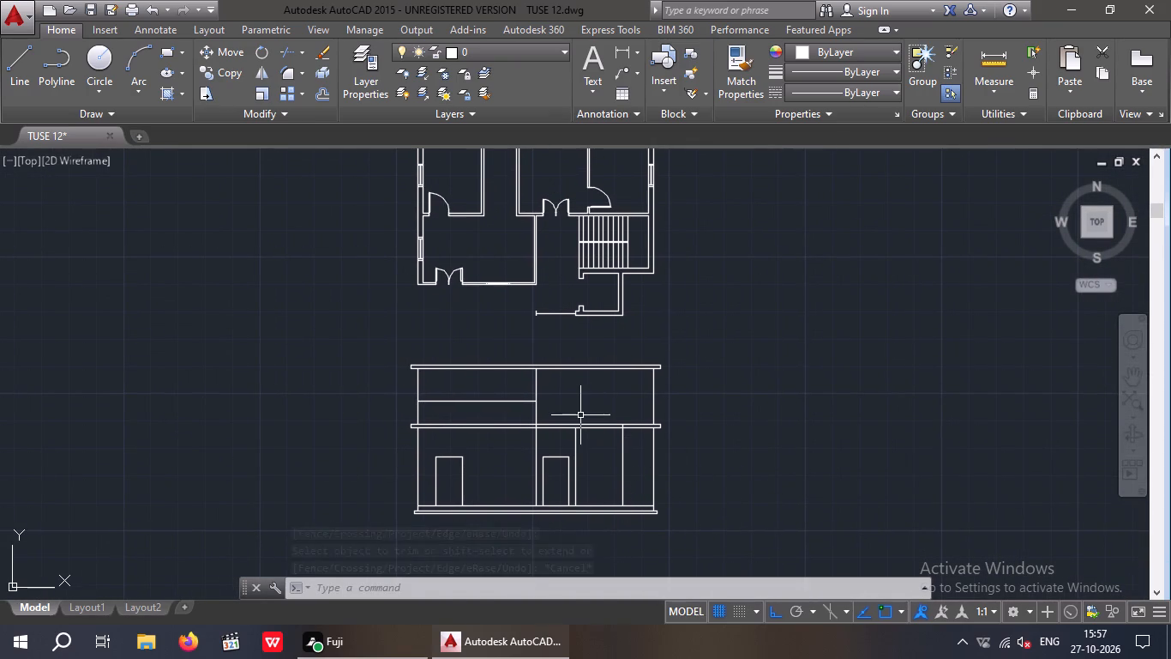
Erase the two ground-floor vertical lines to the right of the second door opening in the elevation.
scroll(623, 463, "up", 2)
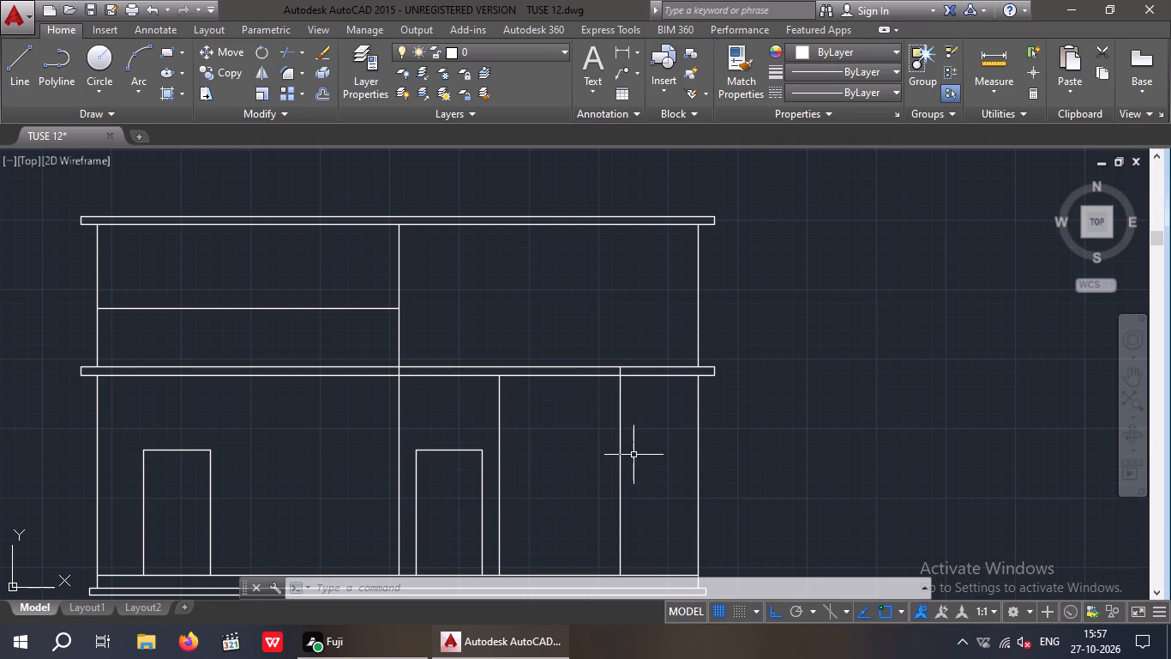
scroll(607, 470, "down", 2)
scroll(604, 475, "up", 3)
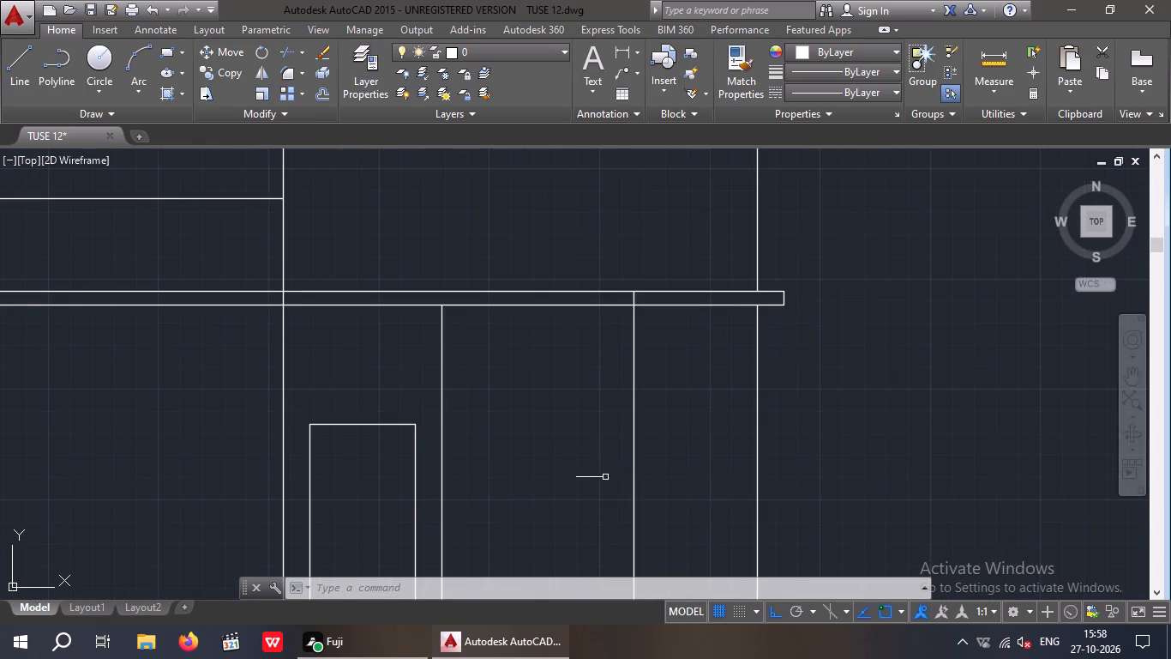
left_click_drag(656, 403, 572, 447)
left_click(423, 487)
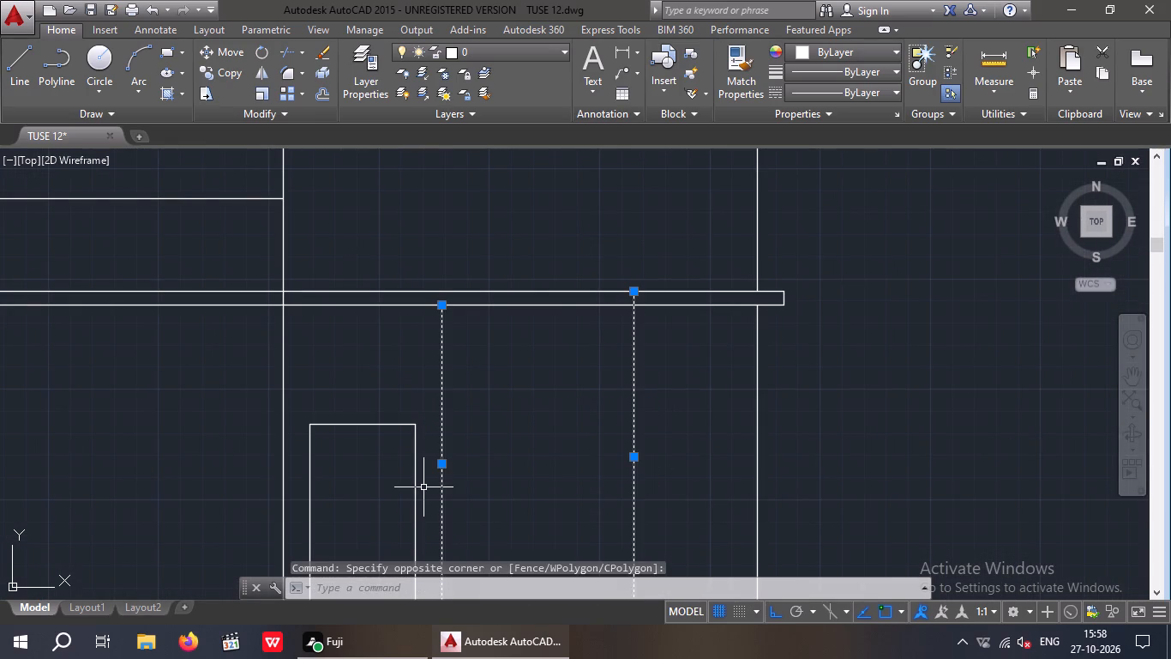
key("Delete")
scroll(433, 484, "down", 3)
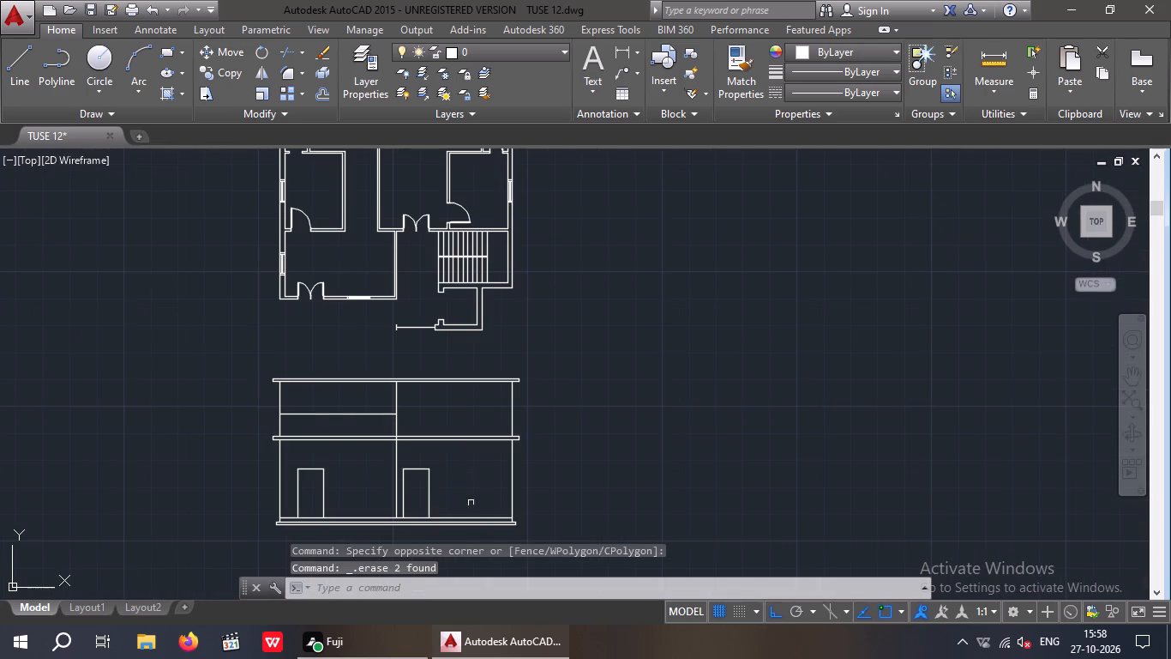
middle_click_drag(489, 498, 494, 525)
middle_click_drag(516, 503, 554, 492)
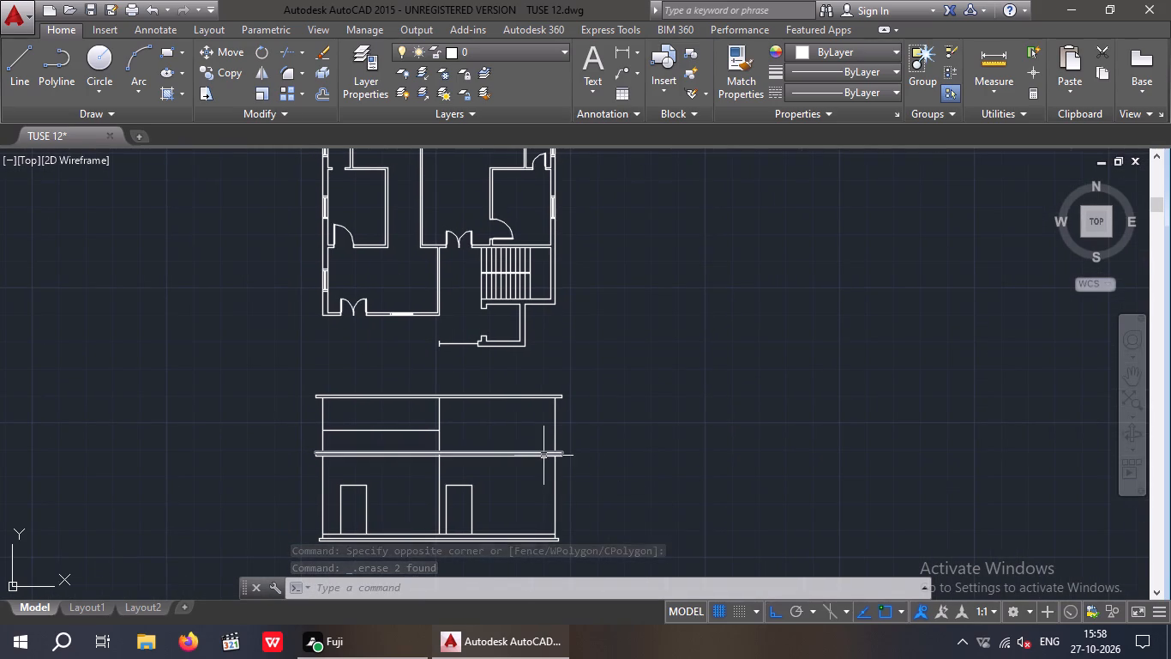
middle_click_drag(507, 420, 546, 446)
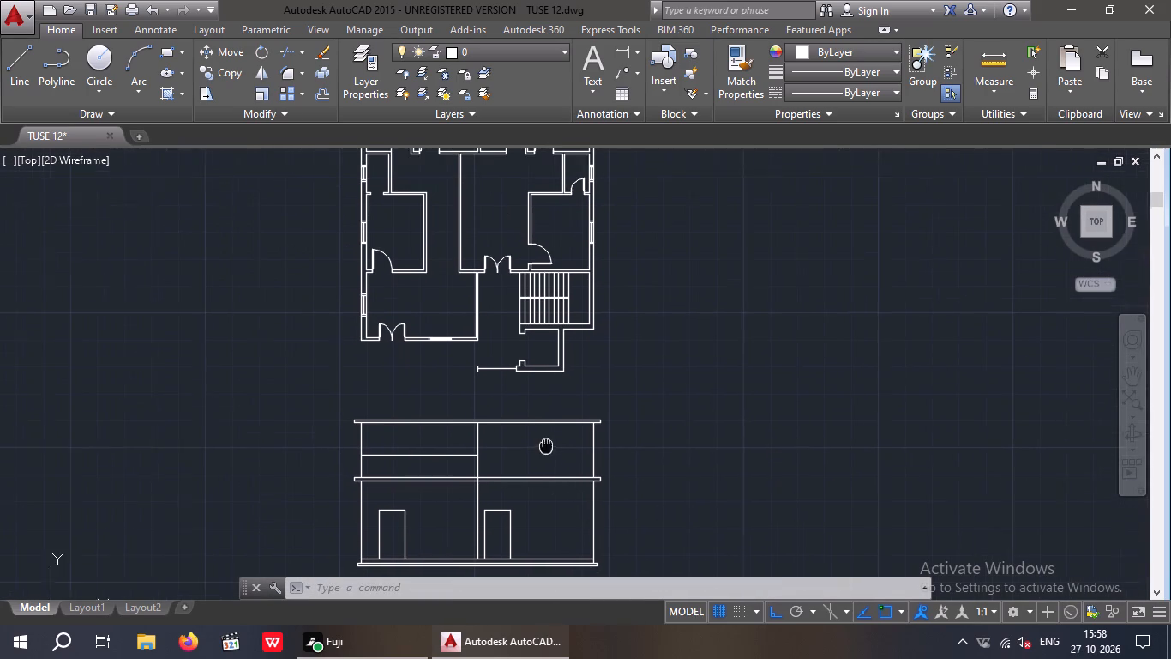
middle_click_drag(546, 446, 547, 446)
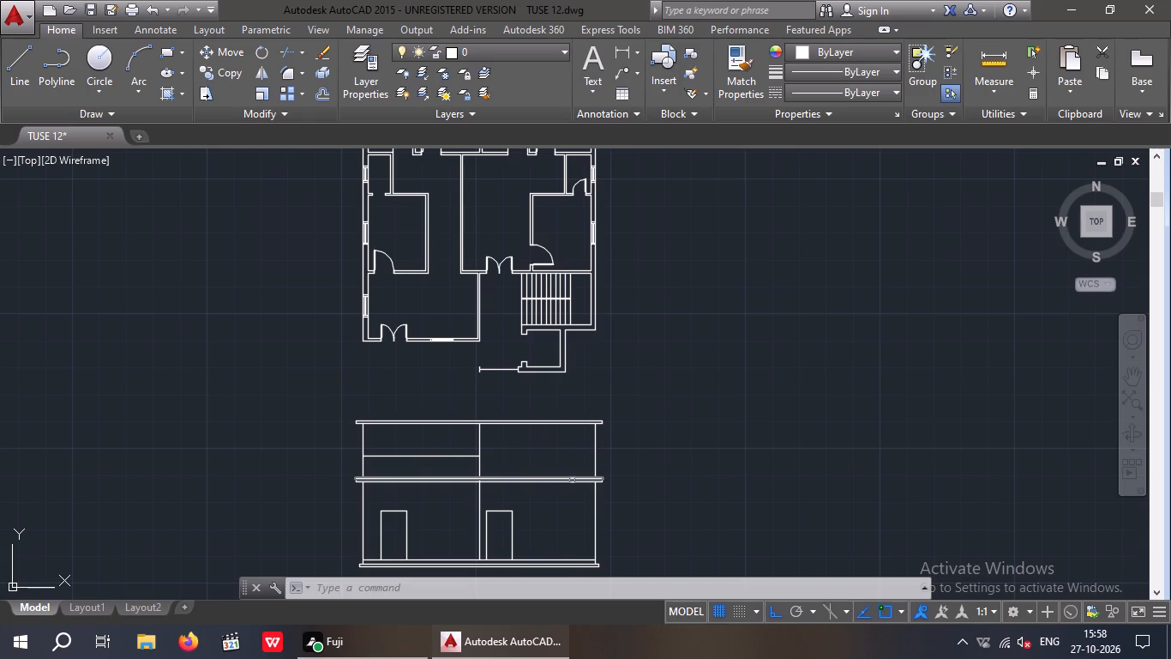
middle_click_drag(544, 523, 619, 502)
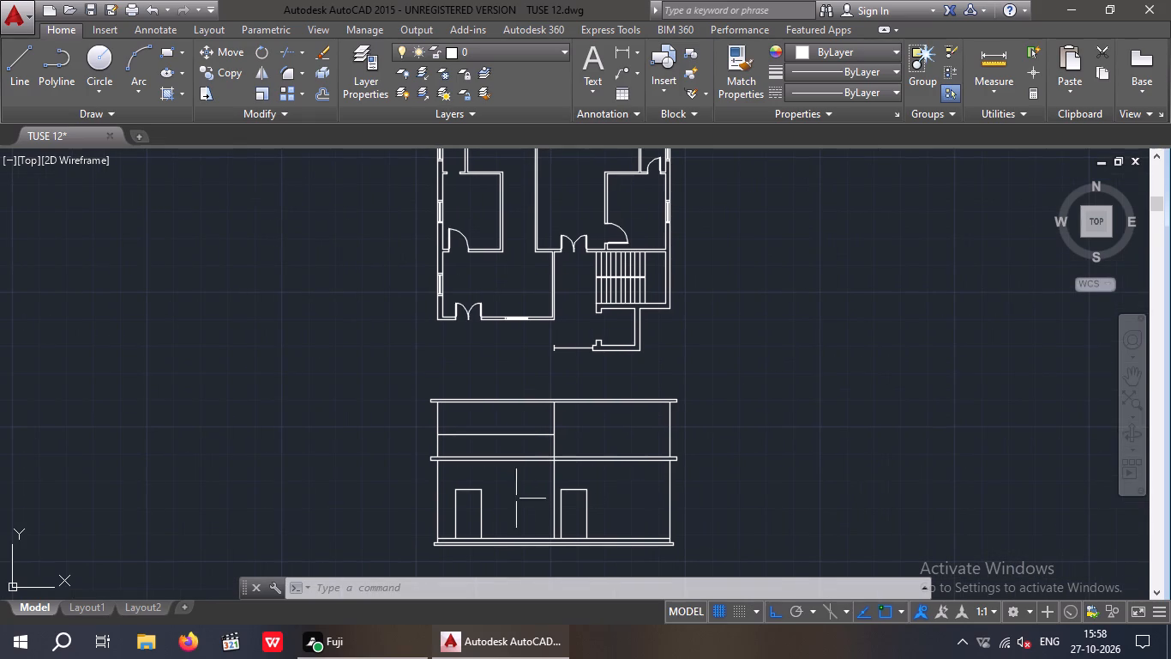
Offset the top line of the intermediate floor slab 2" upward.
scroll(475, 446, "up", 4)
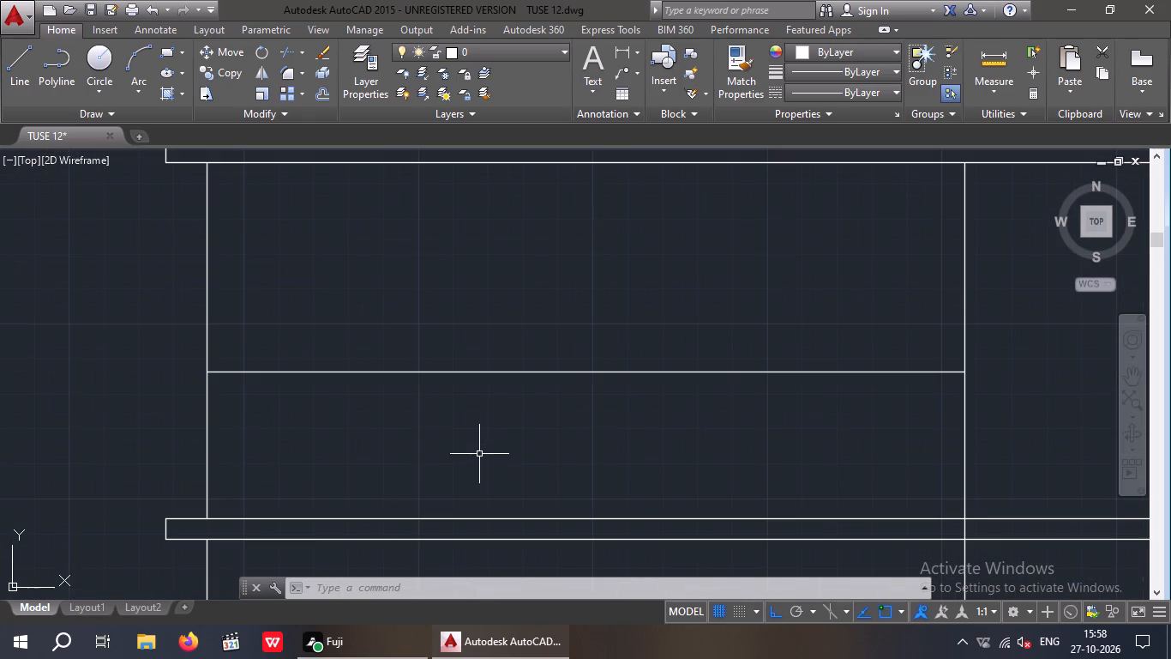
key("o")
key("Return")
key("2")
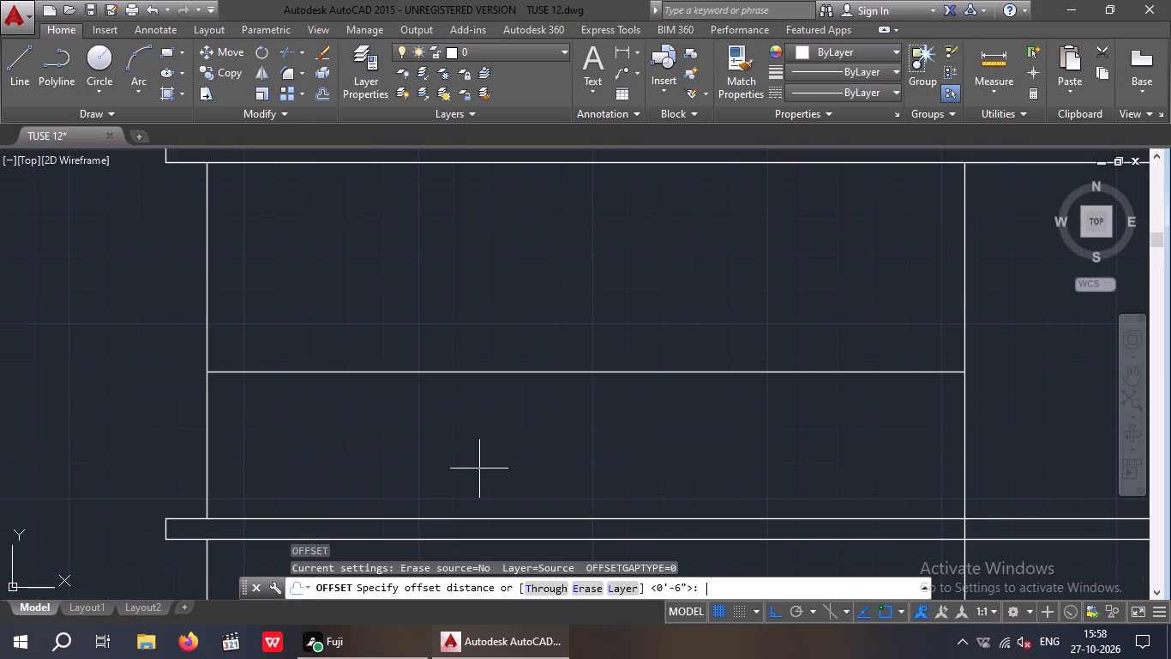
key("shift+quotedbl")
key("Return")
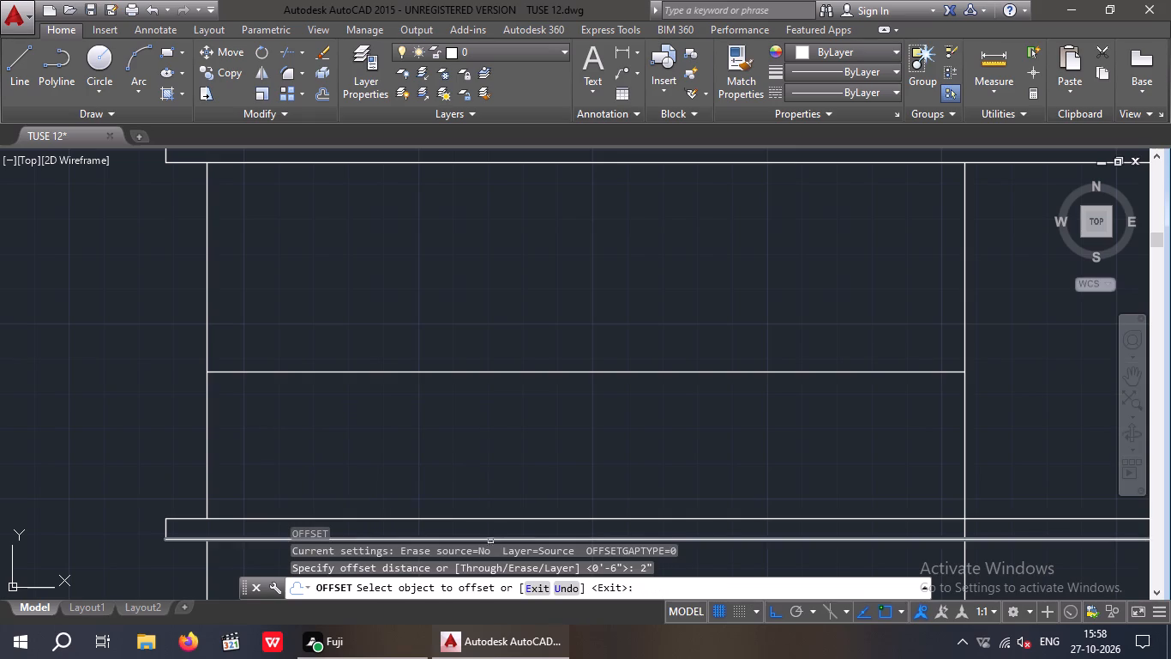
left_click_drag(500, 519, 498, 509)
left_click(495, 485)
key("Escape")
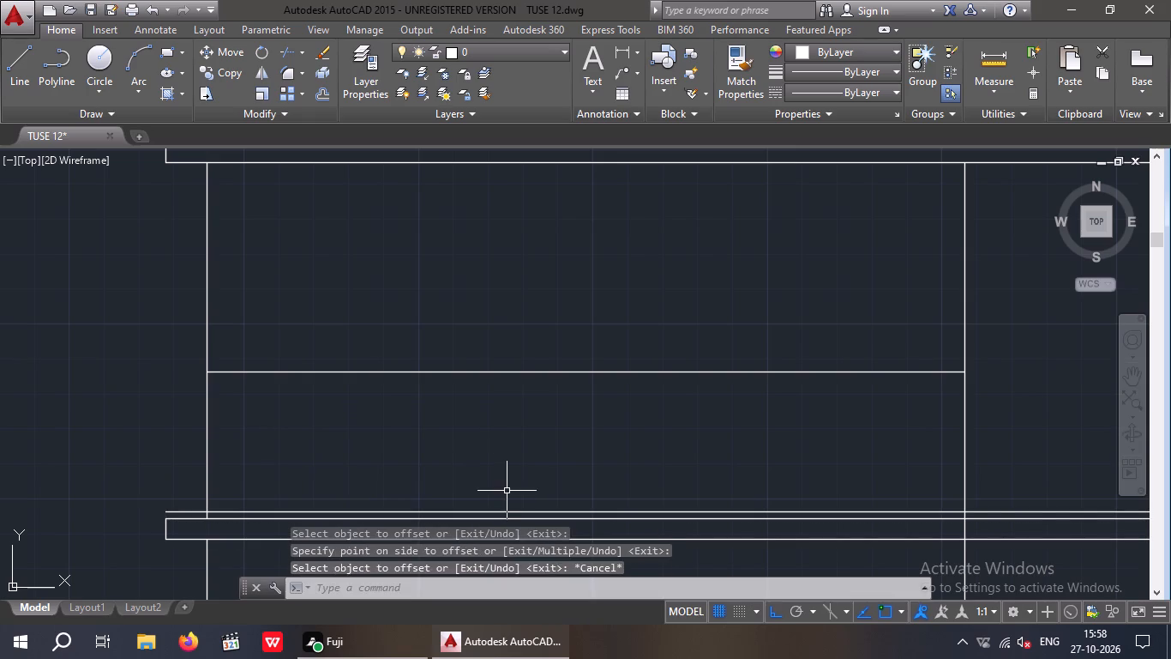
key("Escape")
key("Escape")
Trim the 2" offset line where it extends beyond the two wall lines of the upper-floor left bay.
key("t")
key("r")
key("space")
key("space")
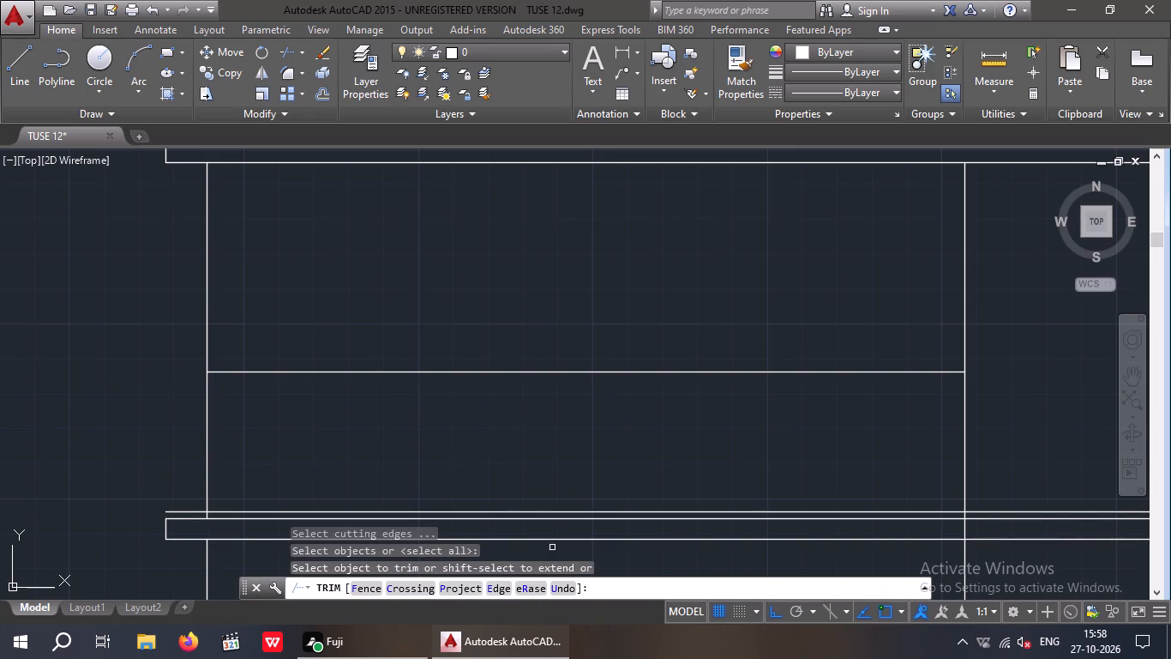
left_click(993, 511)
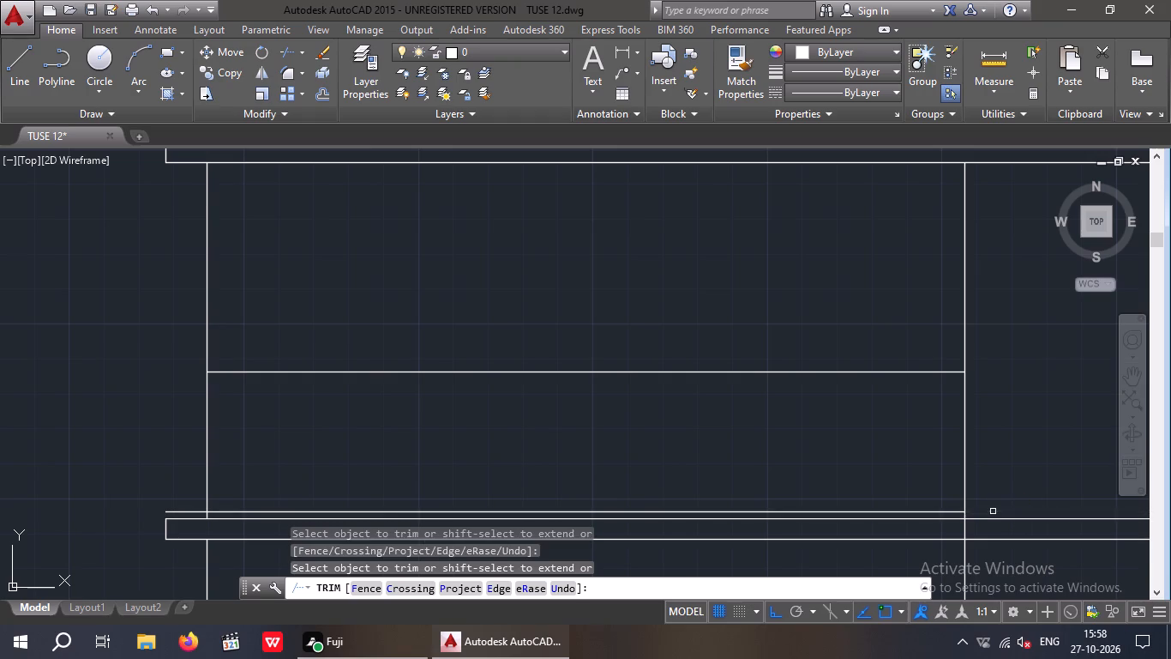
left_click(189, 511)
key("Escape")
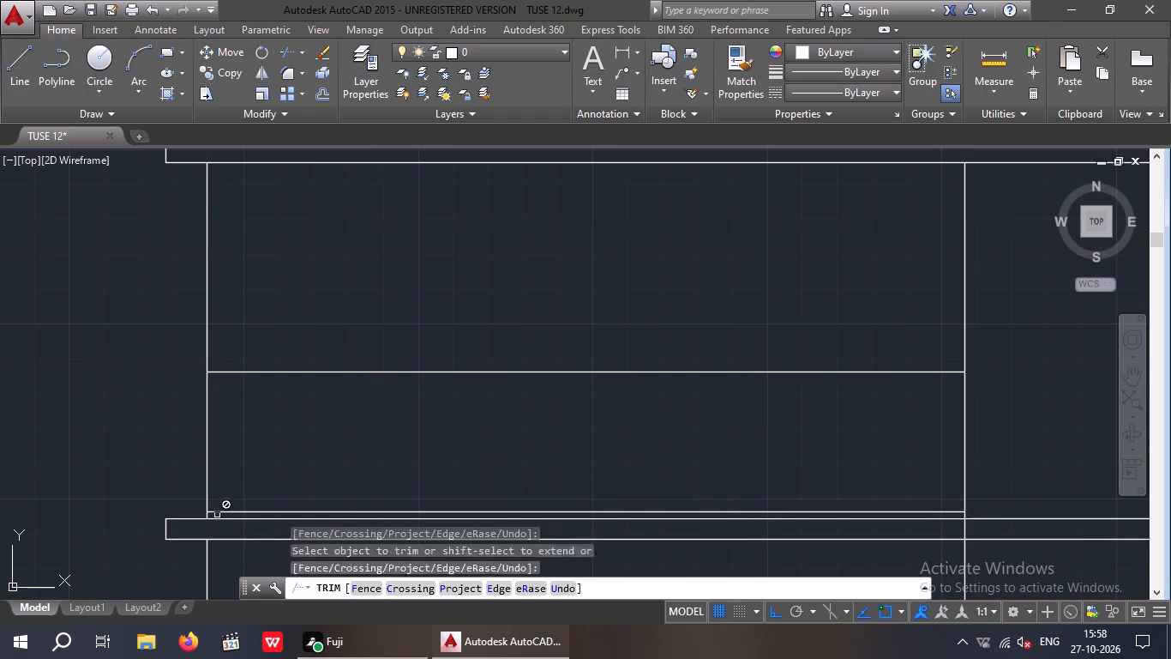
key("Escape")
key("Escape")
Offset the upper horizontal line in the upper-floor left bay 3" downward.
middle_click_drag(231, 541, 220, 463)
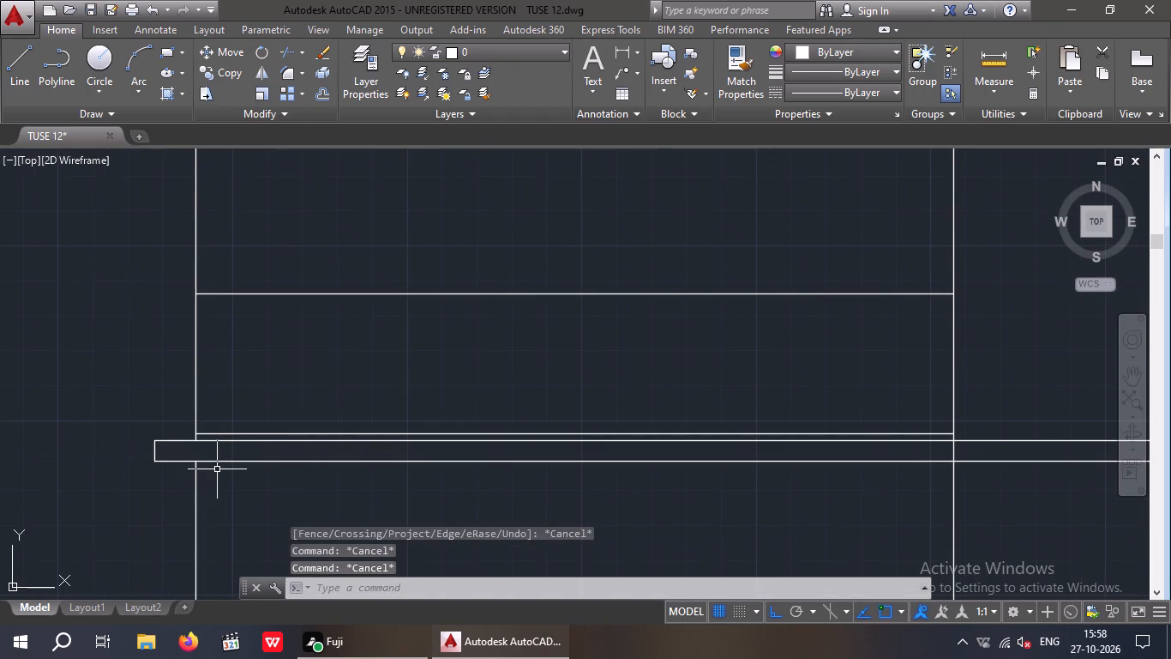
key("o")
key("Return")
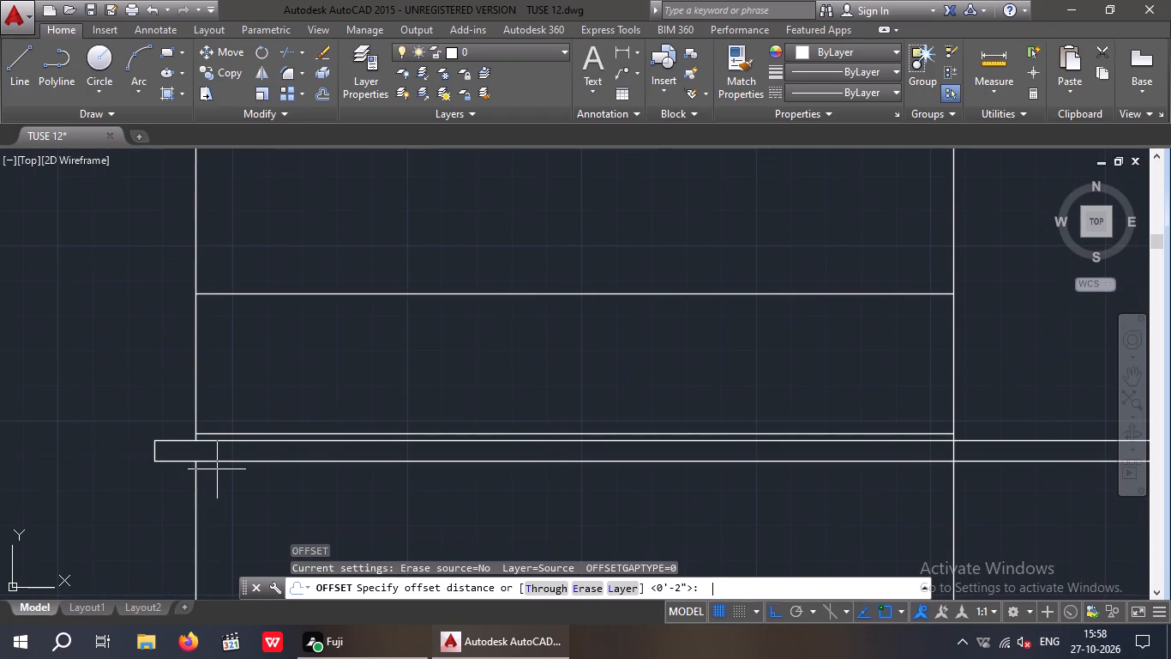
key("3")
key("shift+quotedbl")
key("Return")
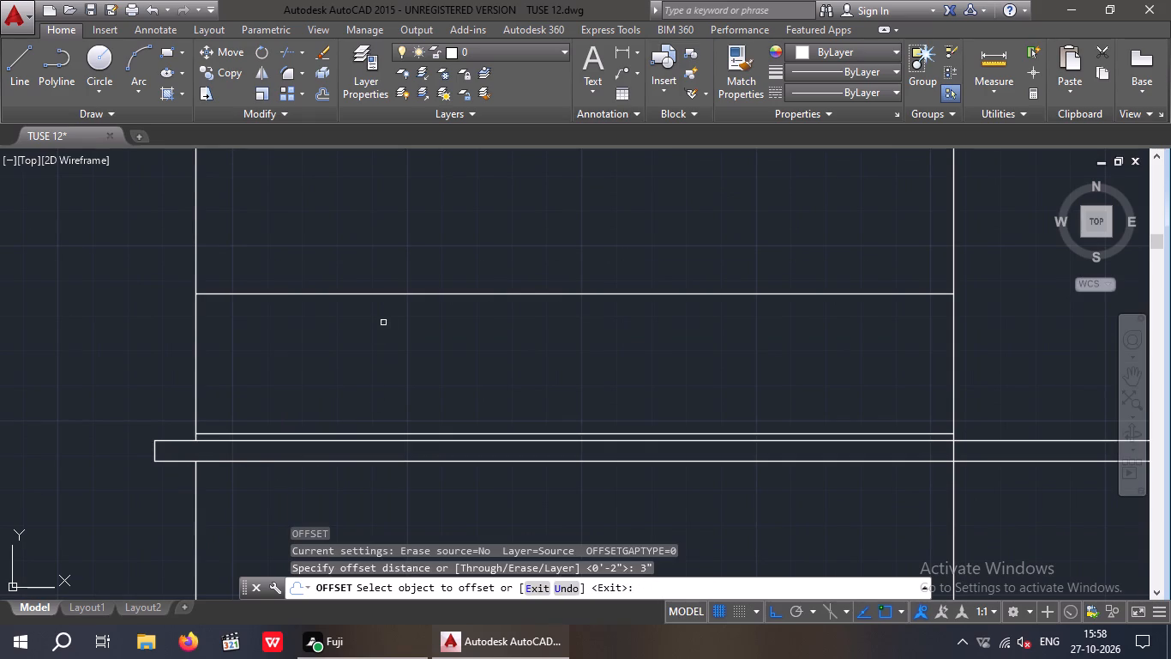
left_click_drag(403, 294, 409, 318)
left_click(413, 320)
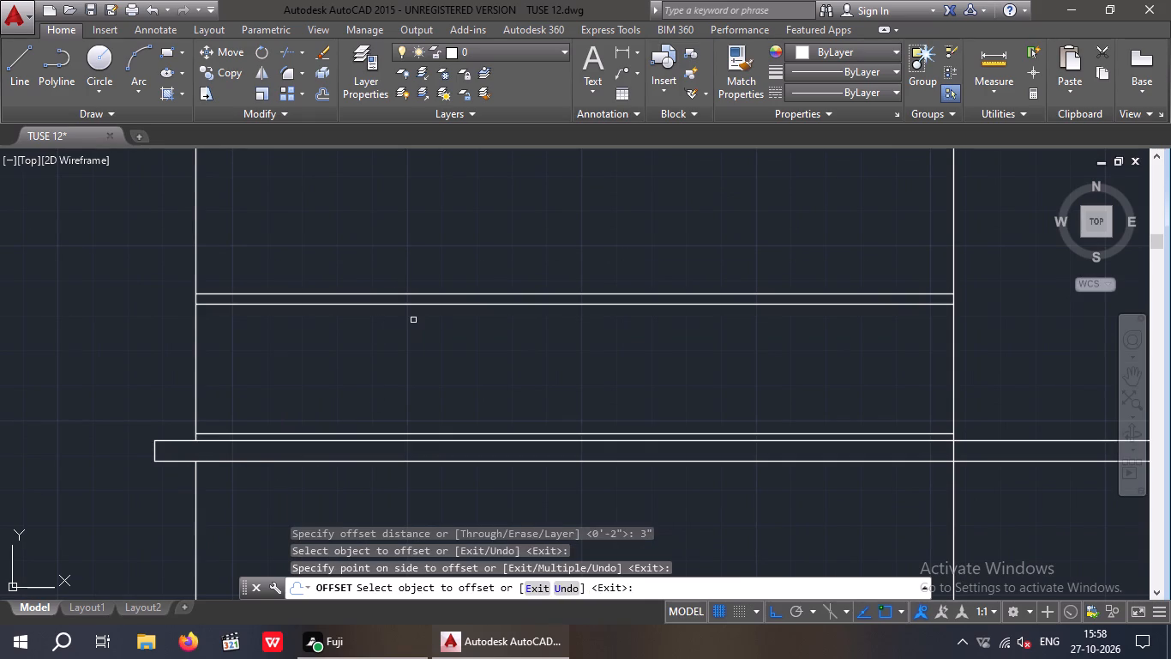
Offset the trimmed line just above the intermediate slab 3" upward within the left bay.
scroll(492, 435, "up", 1)
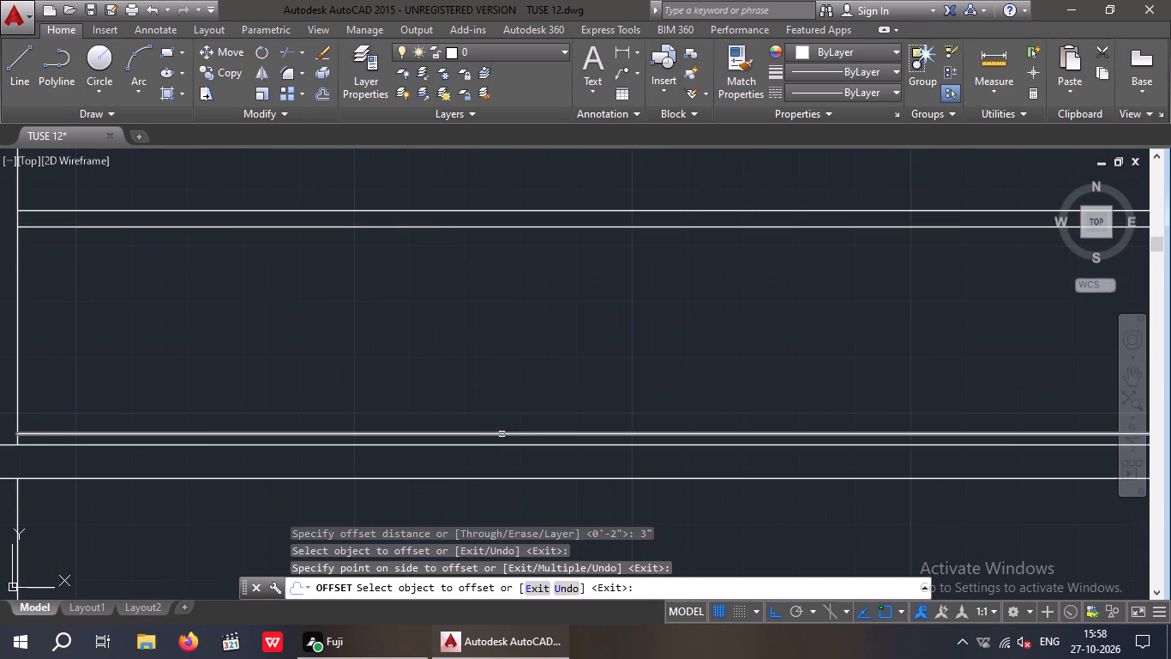
left_click_drag(502, 432, 504, 408)
left_click(497, 376)
scroll(513, 243, "down", 2)
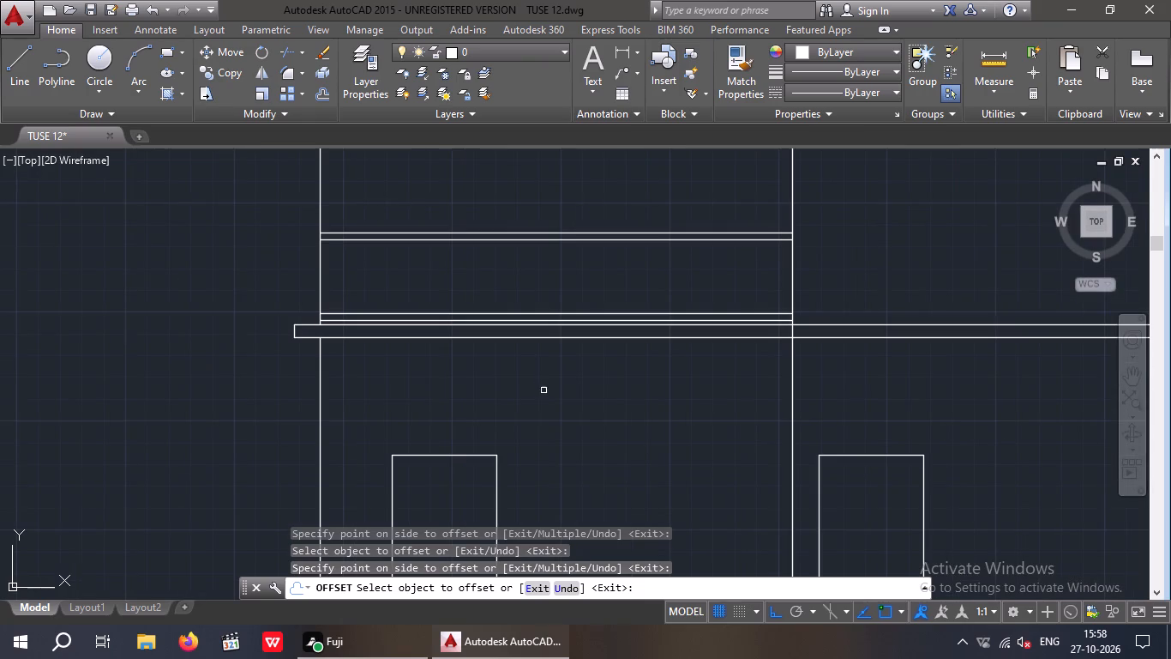
middle_click_drag(532, 403, 500, 419)
scroll(515, 418, "down", 2)
middle_click_drag(524, 436, 473, 396)
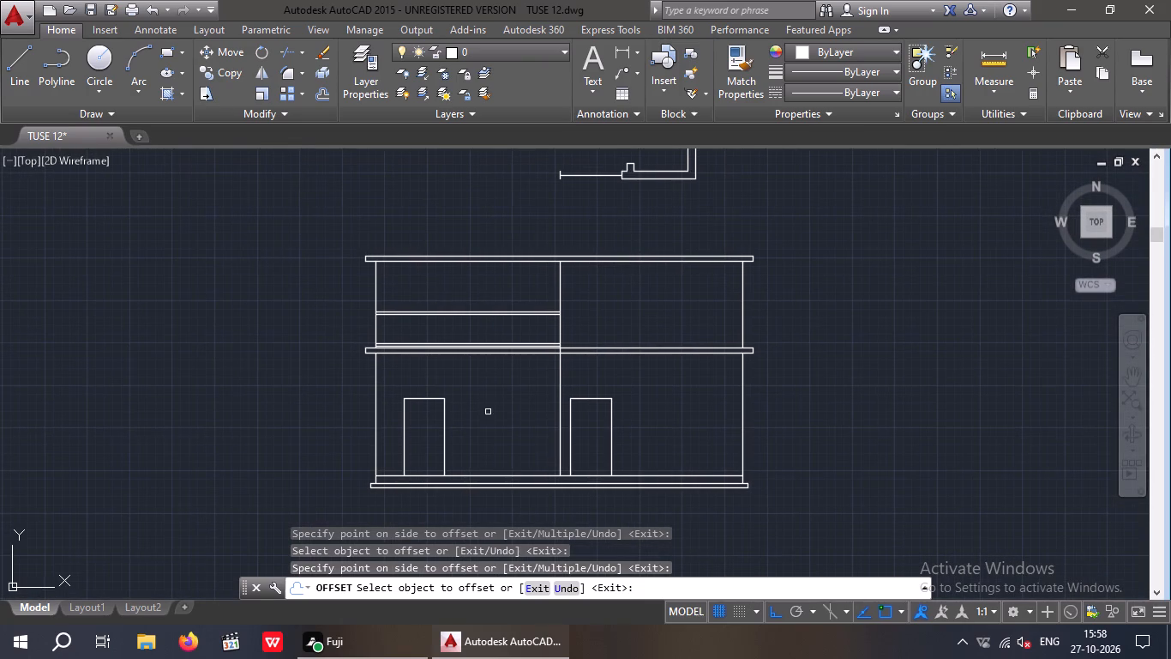
key("Escape")
key("Escape")
key("Escape")
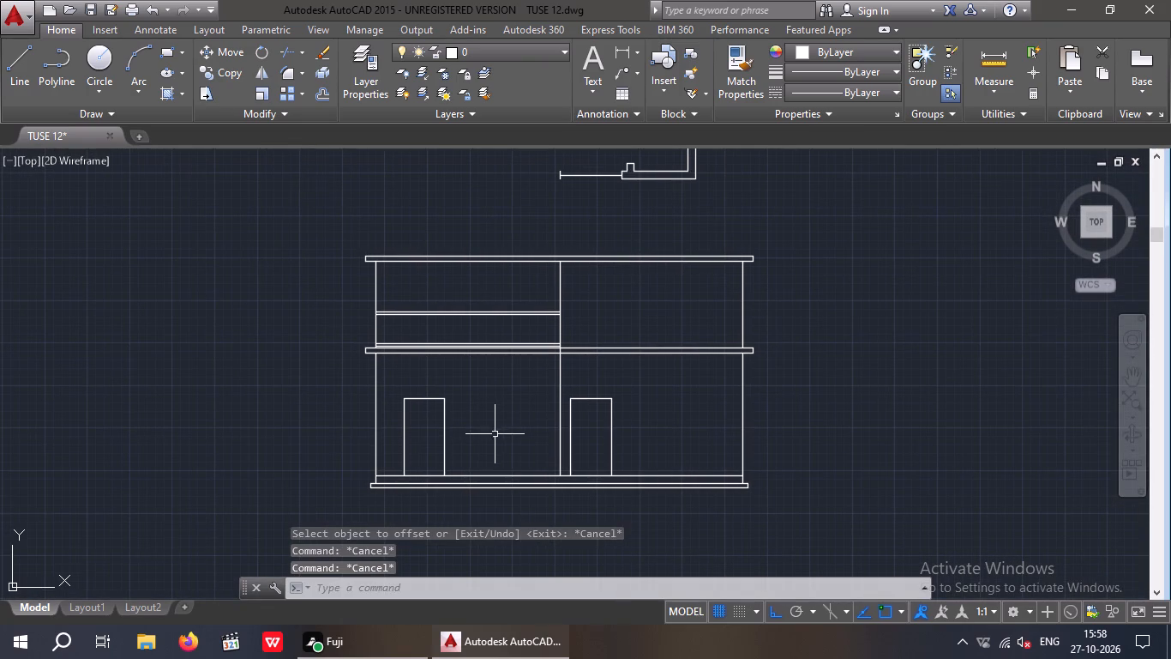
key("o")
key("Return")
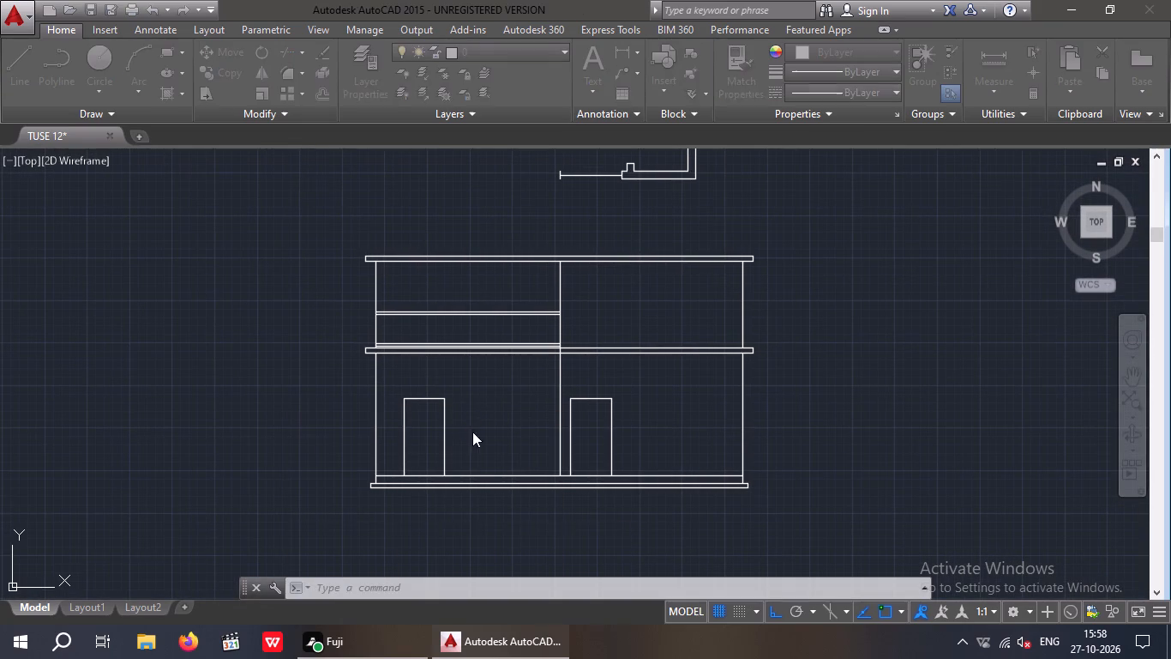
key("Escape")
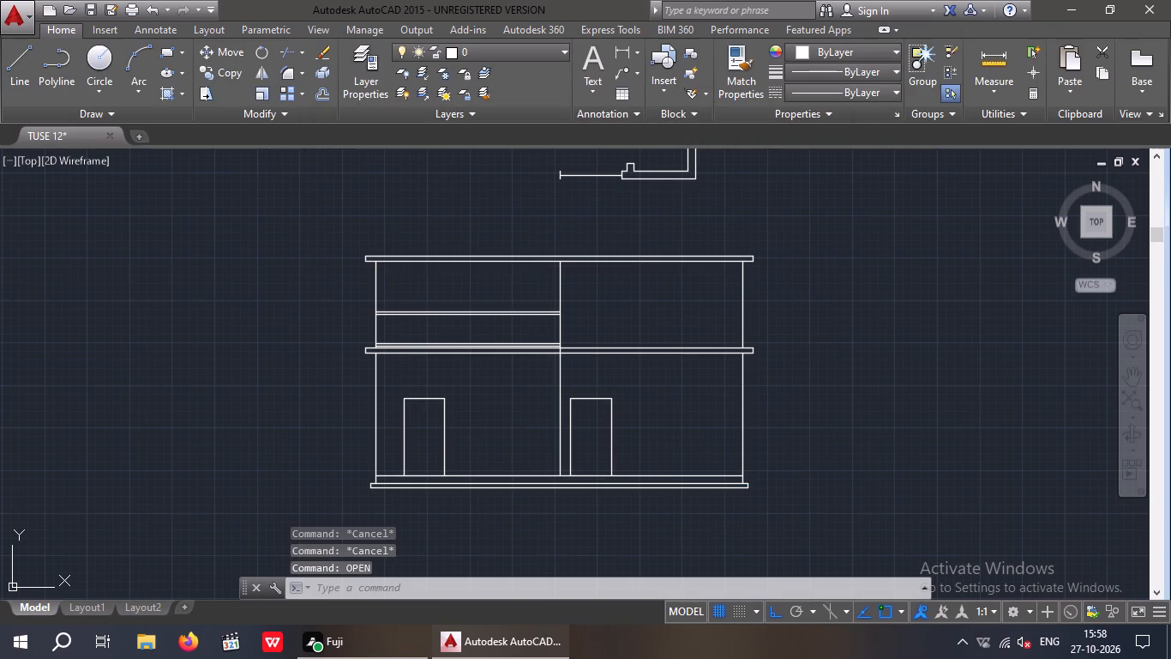
Offset the upper floor's left outer wall line 9" inward.
key("o")
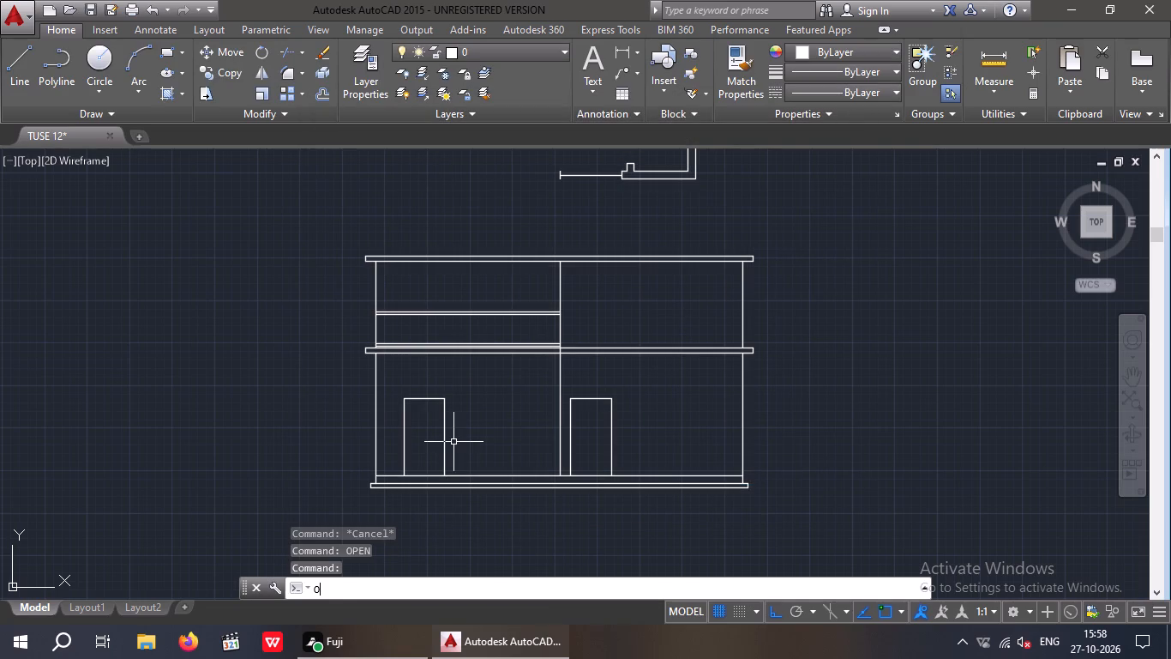
key("Return")
key("9")
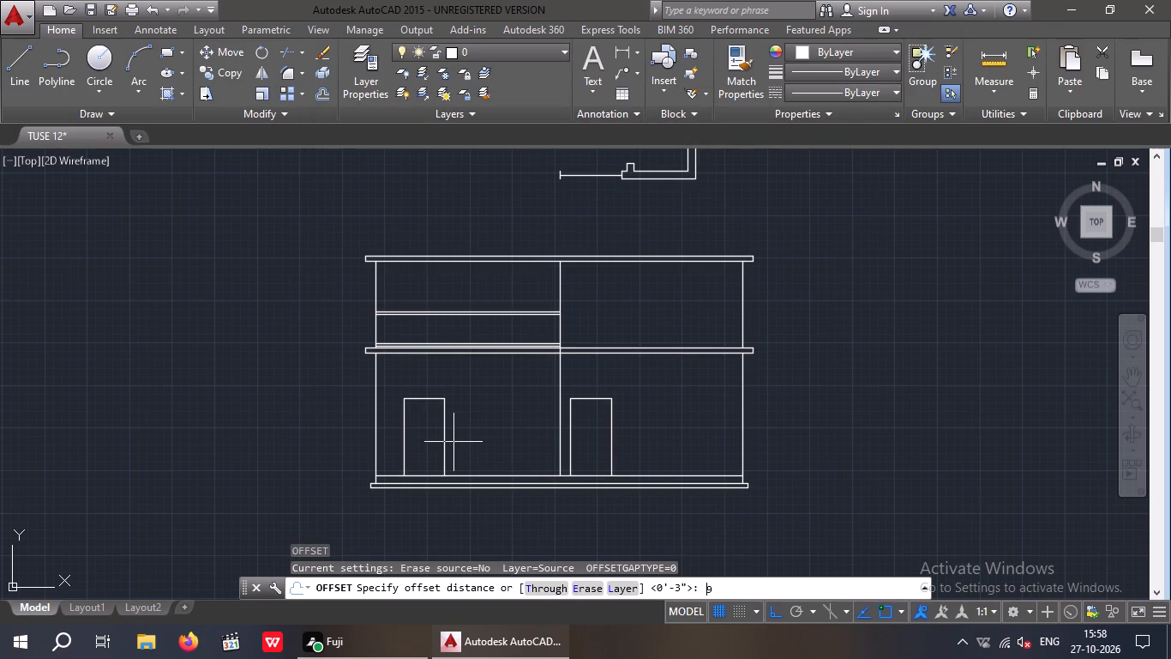
key("shift+quotedbl")
key("Return")
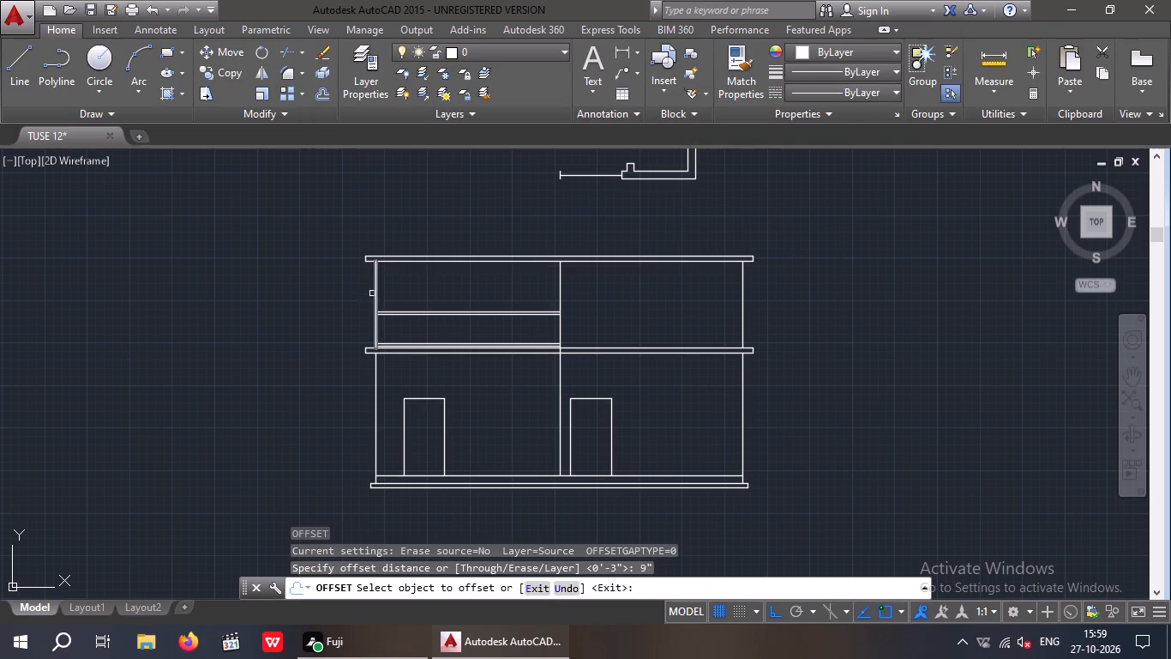
left_click(375, 290)
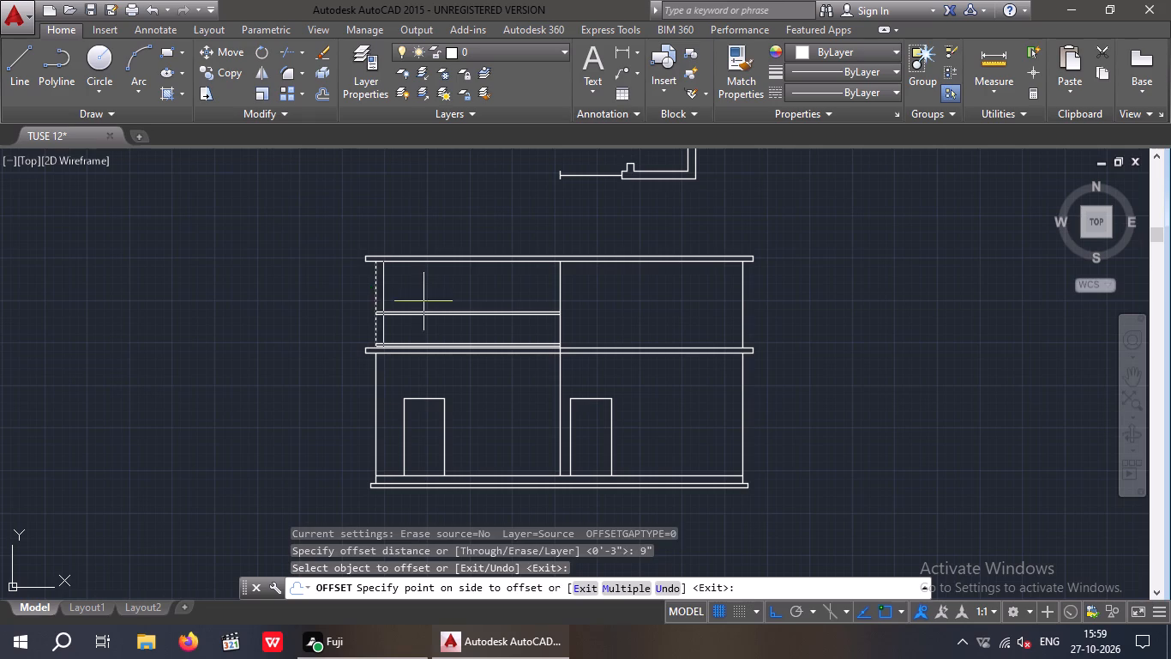
left_click(427, 300)
key("Escape")
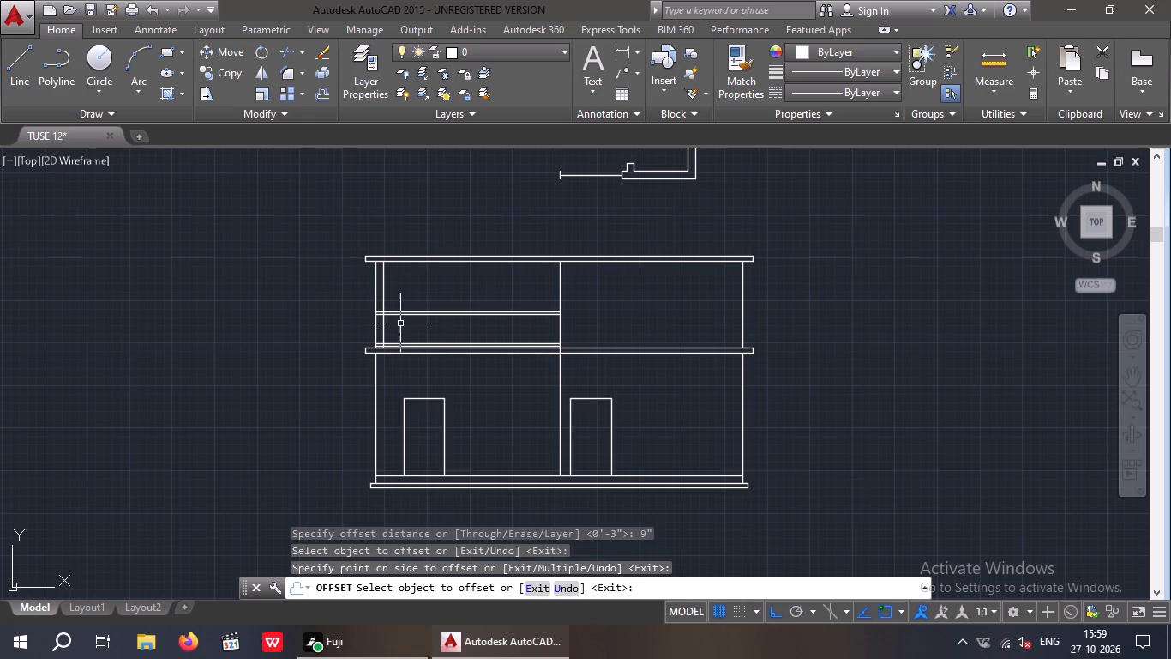
key("Escape")
key("Escape")
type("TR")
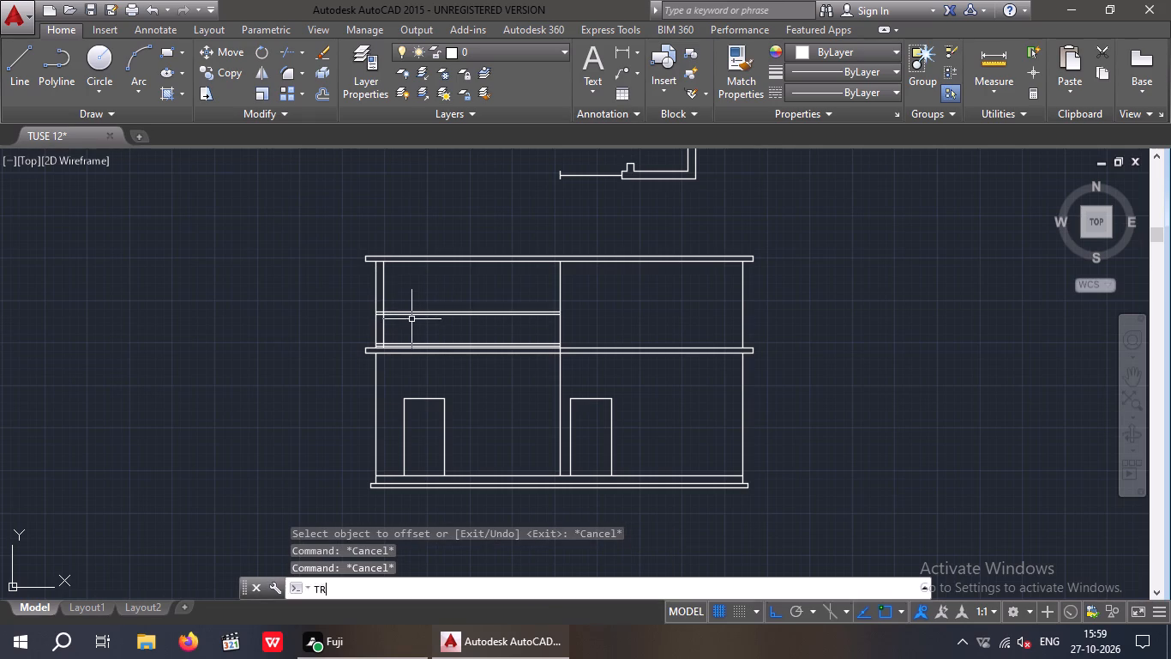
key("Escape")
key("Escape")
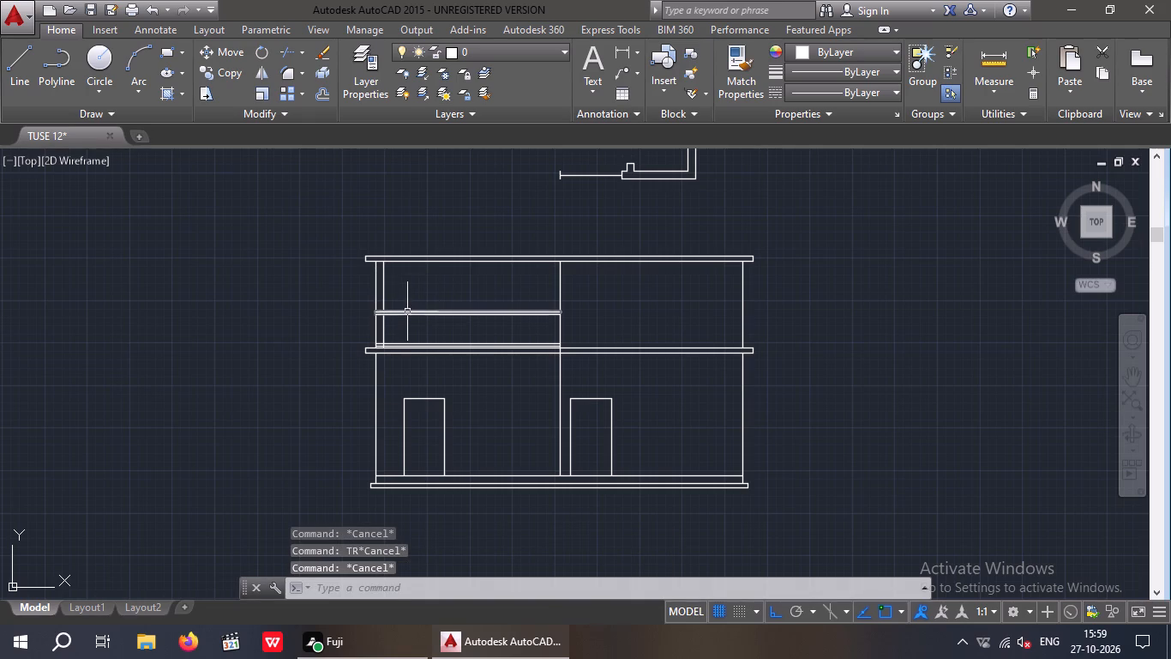
Trim the two lower horizontal lines just above the intermediate slab between the left outer wall line and its 9" offset.
key("t")
type("R")
key("space")
key("space")
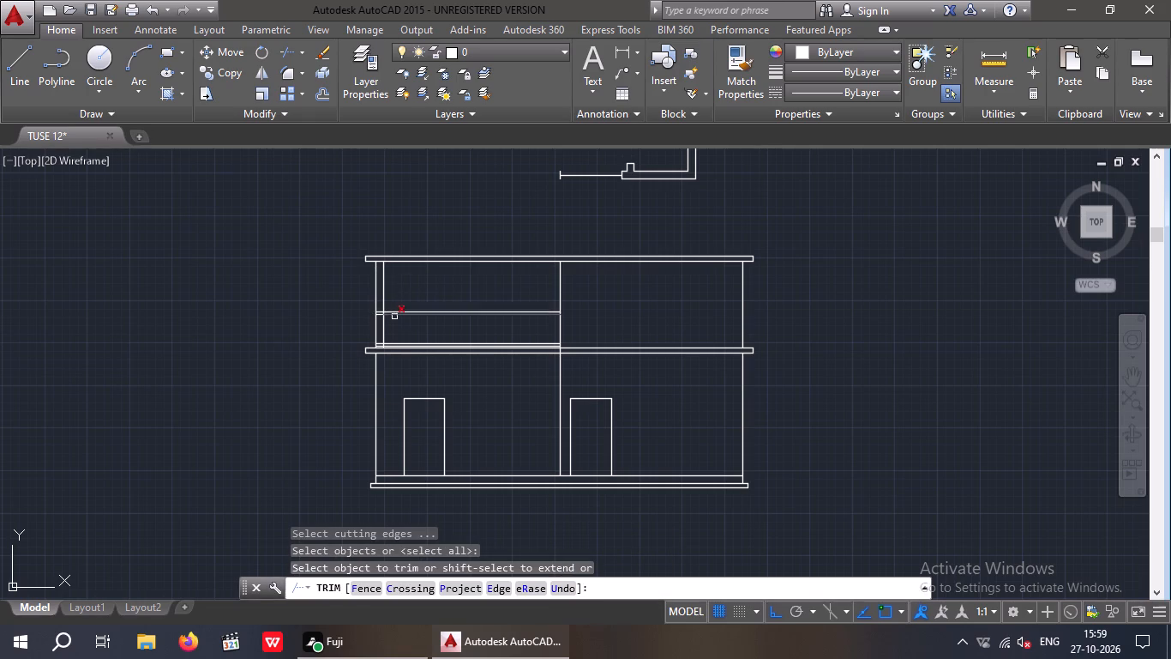
scroll(376, 346, "up", 3)
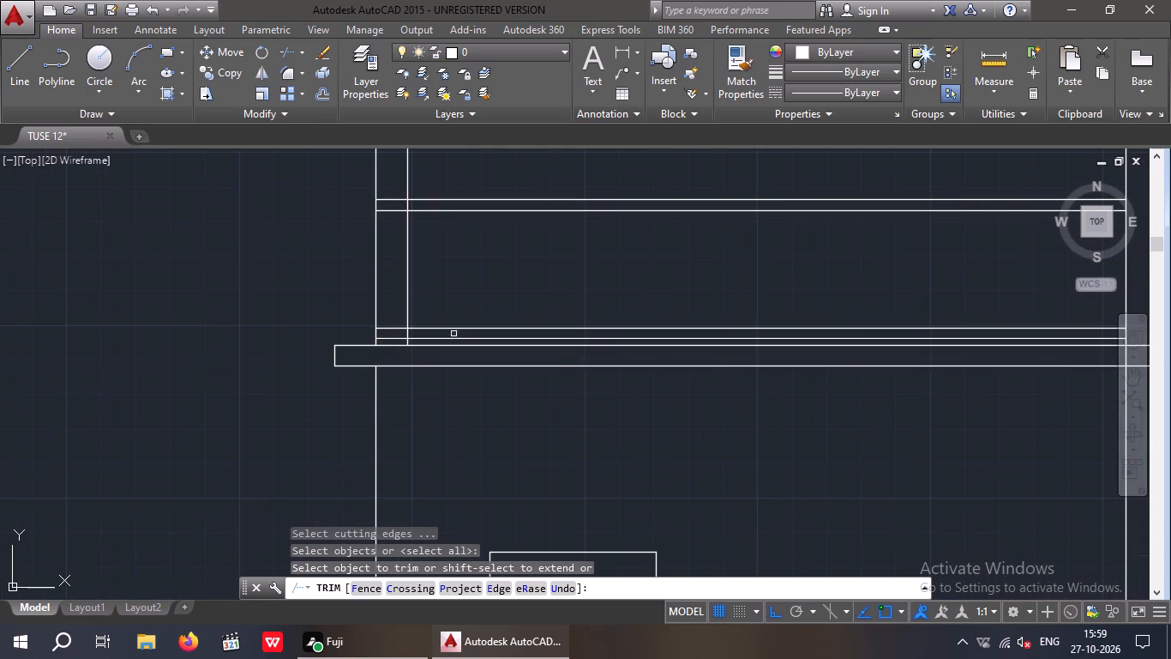
scroll(415, 342, "up", 5)
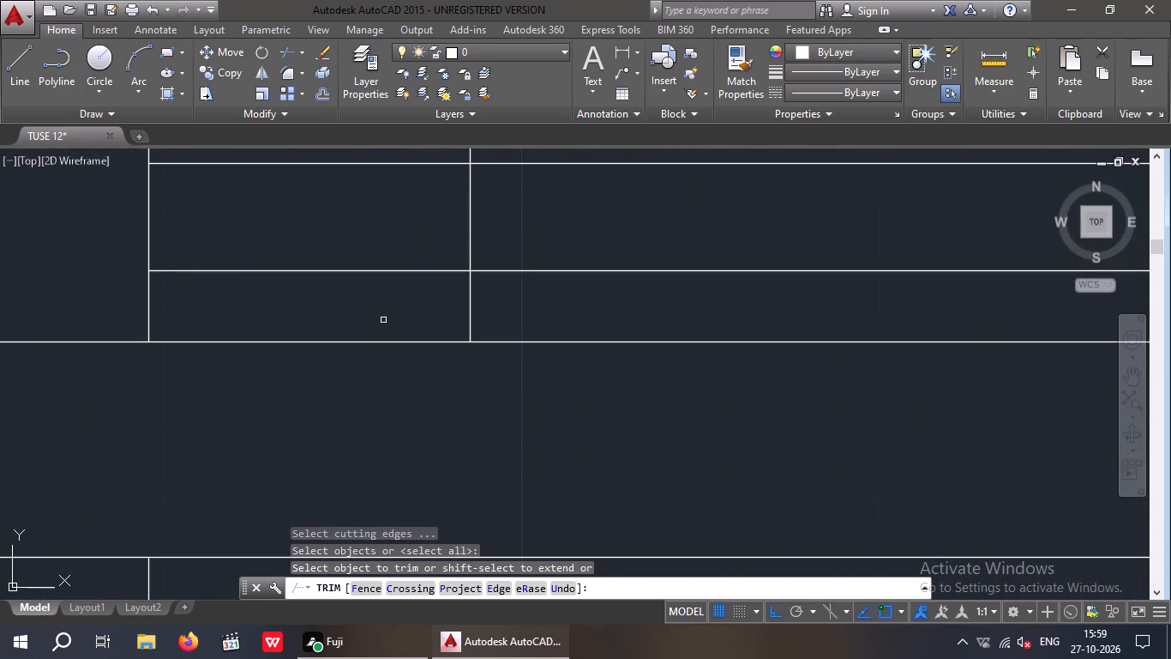
left_click(388, 313)
middle_click_drag(373, 289, 388, 336)
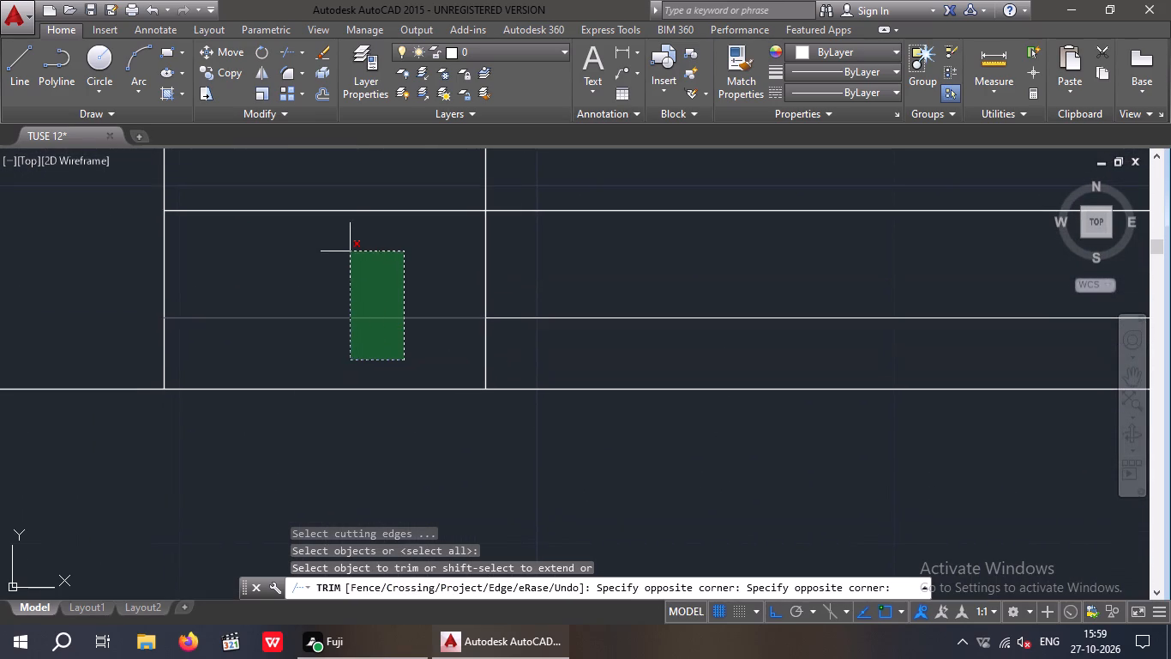
left_click(327, 198)
middle_click_drag(346, 257, 371, 284)
scroll(376, 339, "down", 1)
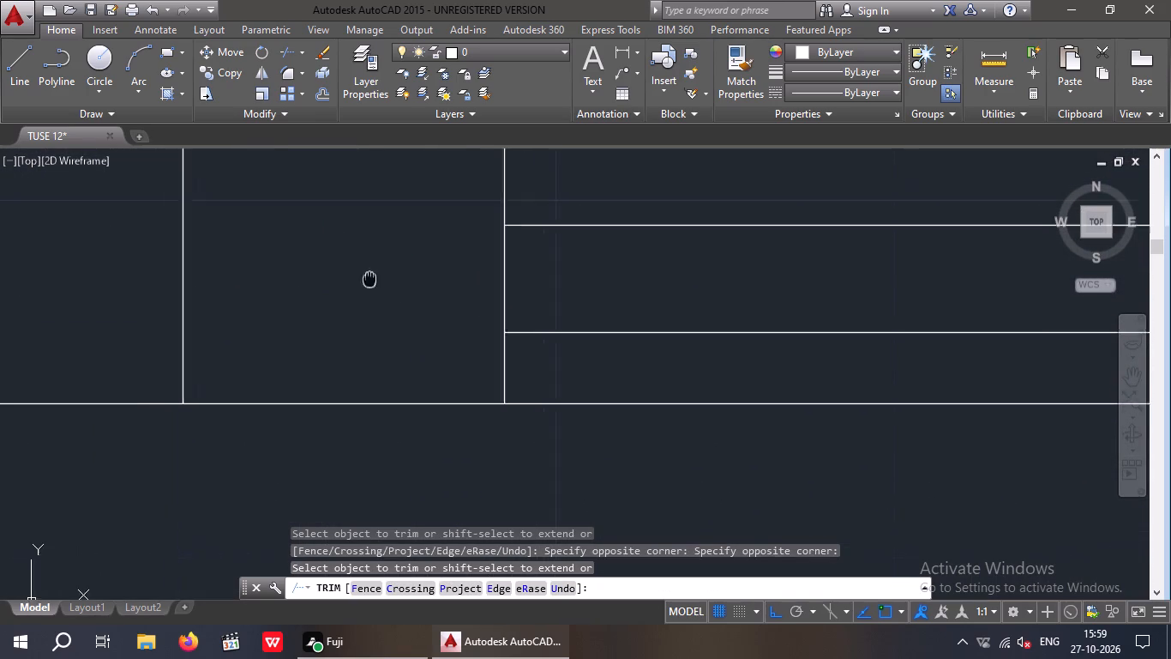
Trim the upper pair of horizontal lines between the left outer wall line and its 9" offset in the upper-floor left bay.
middle_click_drag(371, 284, 374, 352)
scroll(373, 340, "down", 2)
middle_click_drag(383, 349, 393, 444)
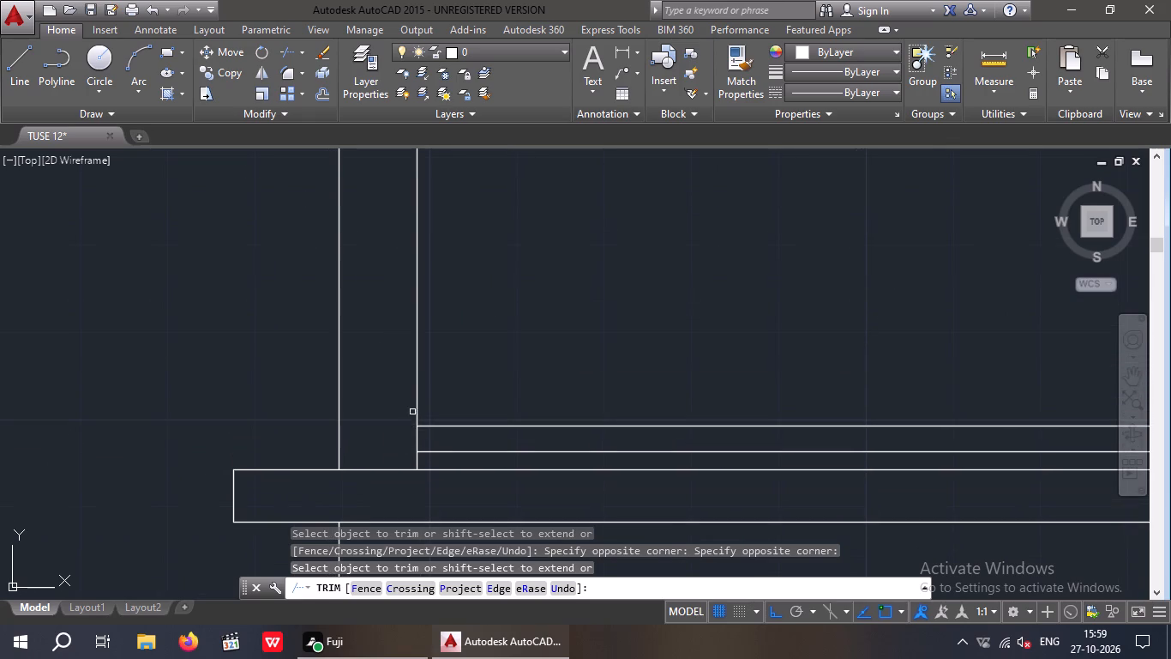
middle_click_drag(414, 433, 411, 487)
middle_click_drag(387, 386, 404, 514)
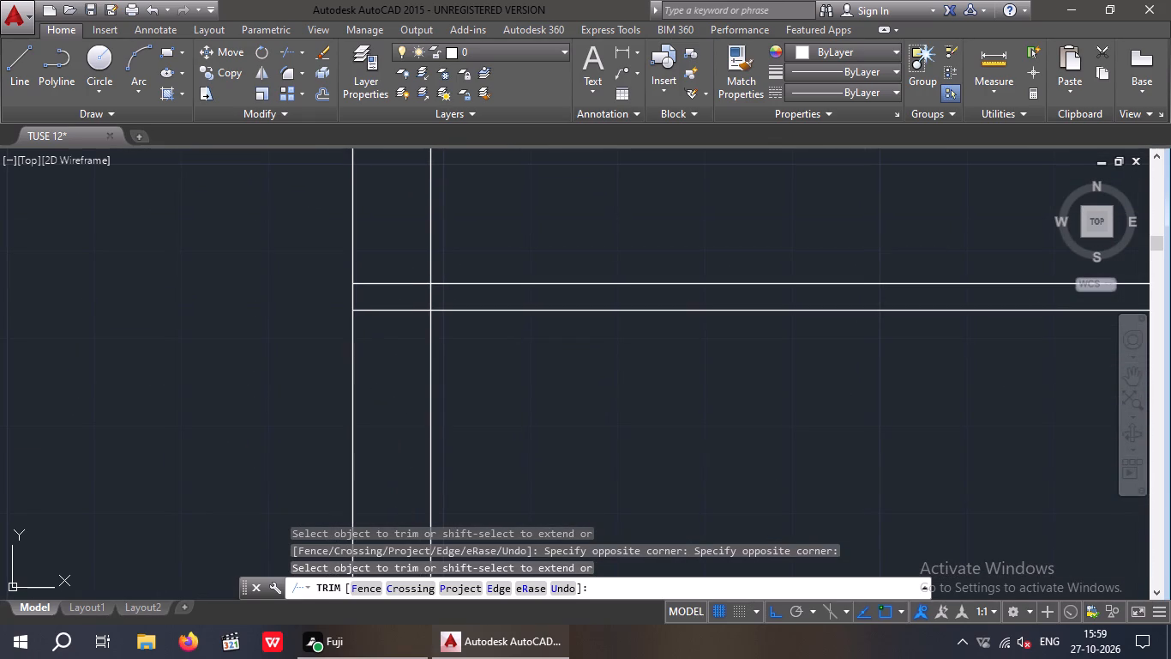
middle_click_drag(407, 414, 409, 469)
scroll(399, 402, "up", 1)
left_click_drag(402, 395, 397, 386)
left_click(375, 292)
scroll(372, 317, "down", 4)
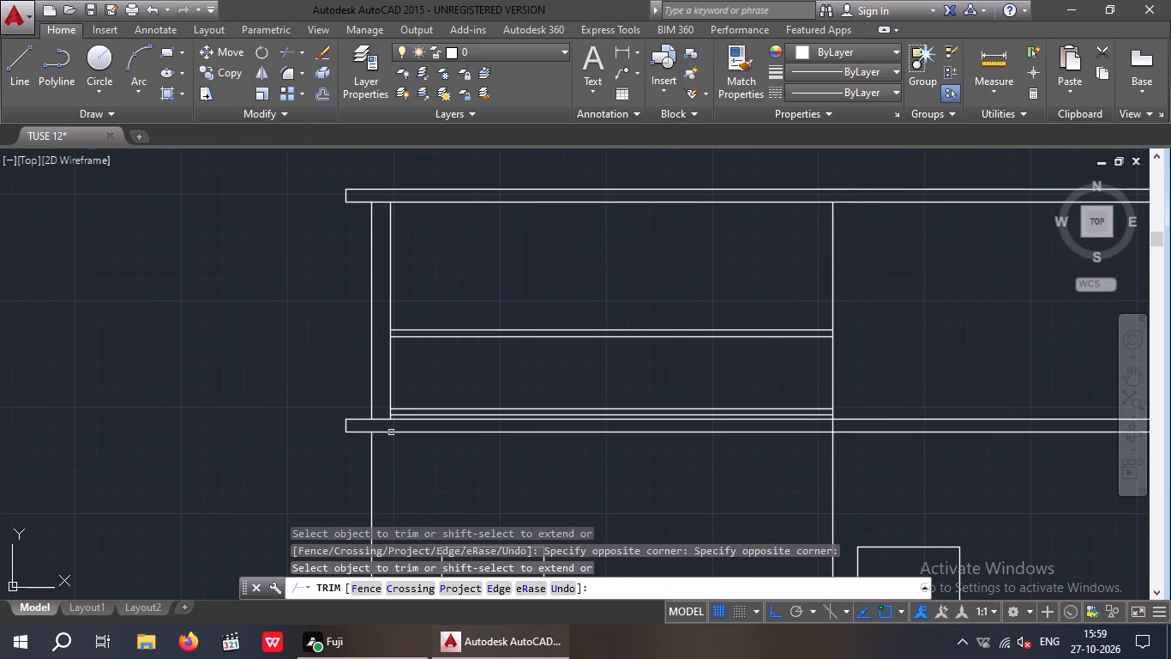
middle_click_drag(268, 380, 306, 293)
scroll(303, 338, "down", 1)
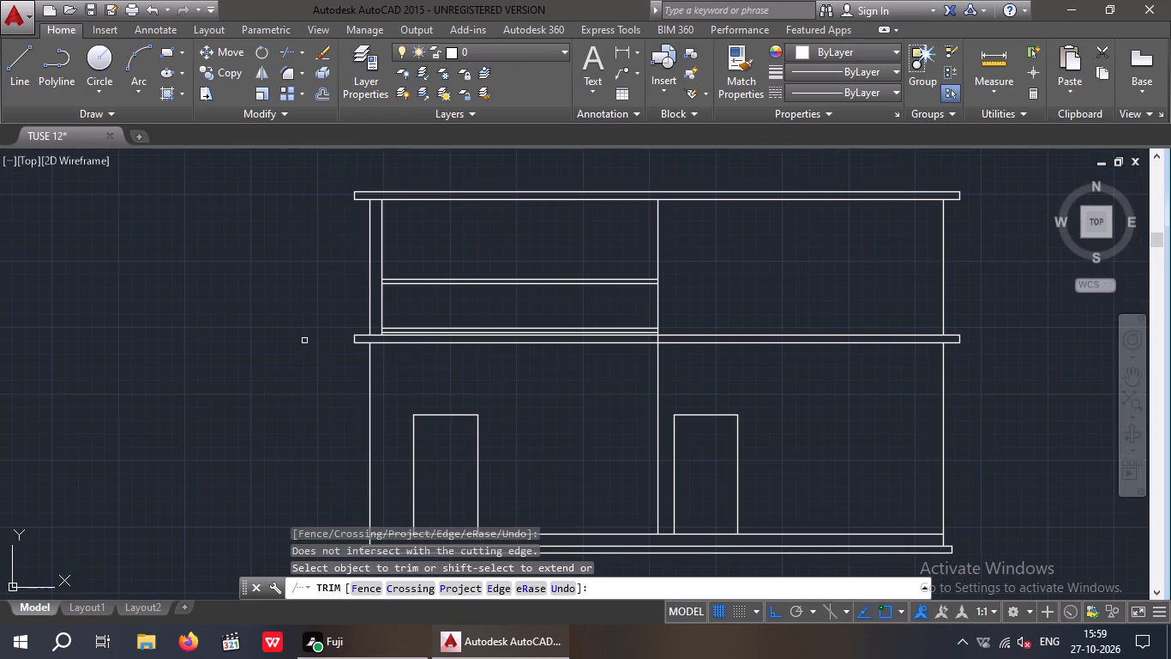
key("Escape")
key("Escape")
Offset both sides and the top of the ground floor's right door opening 4" inward.
middle_click_drag(289, 379, 219, 304)
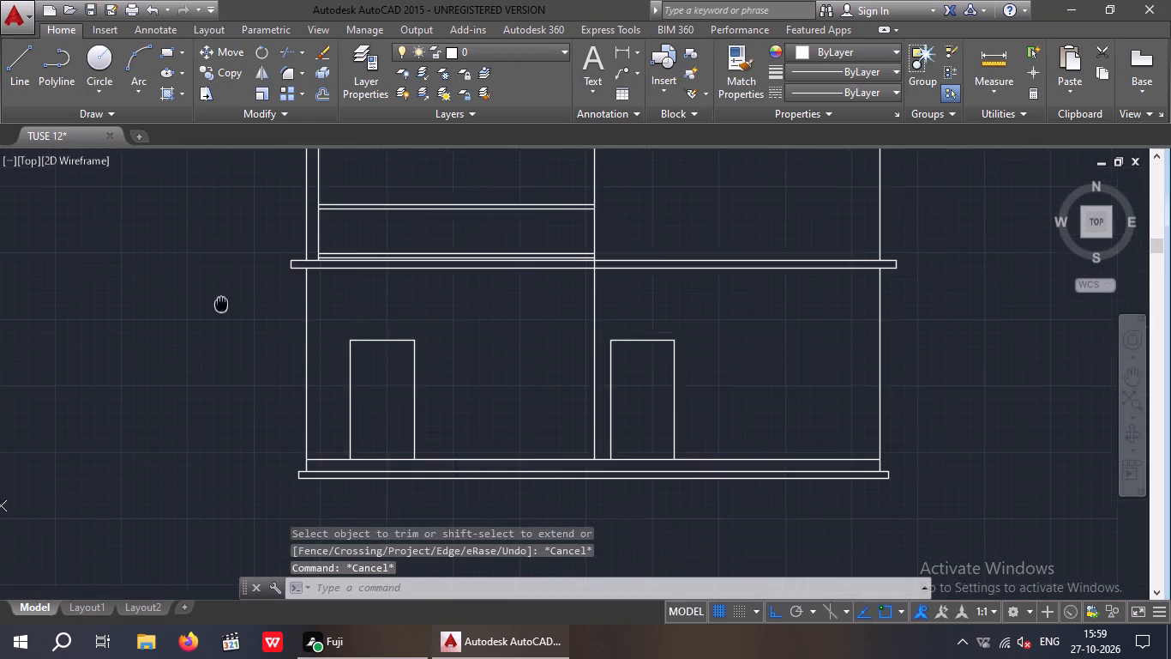
middle_click_drag(219, 304, 214, 304)
scroll(223, 348, "down", 1)
middle_click_drag(223, 349, 162, 401)
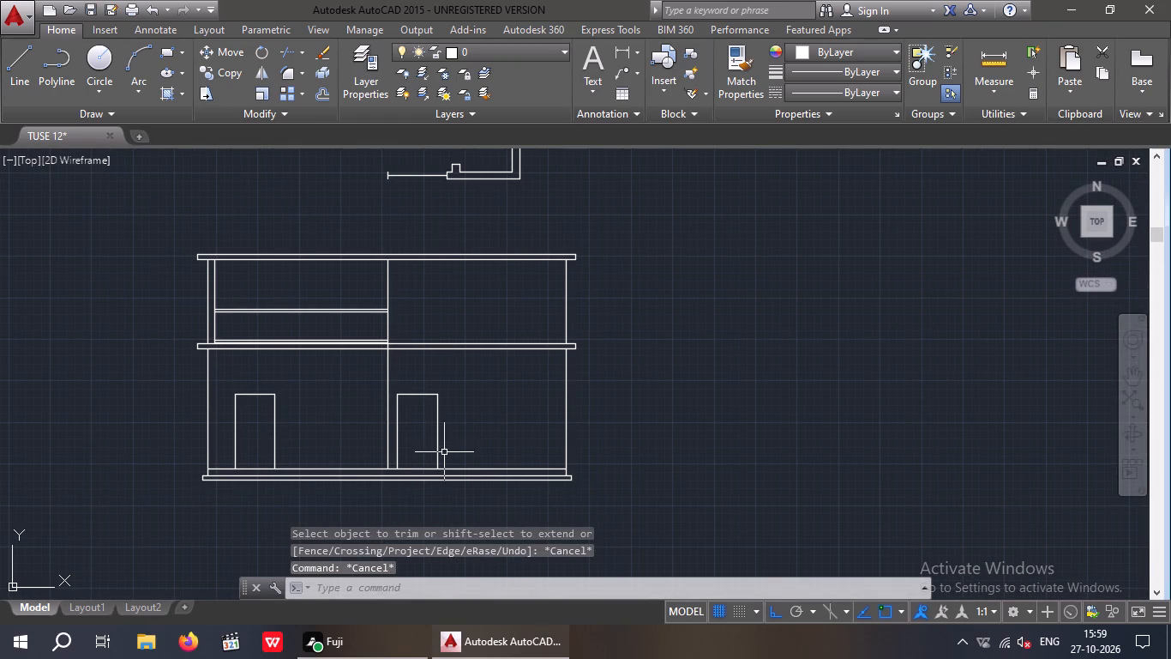
middle_click_drag(465, 483, 435, 559)
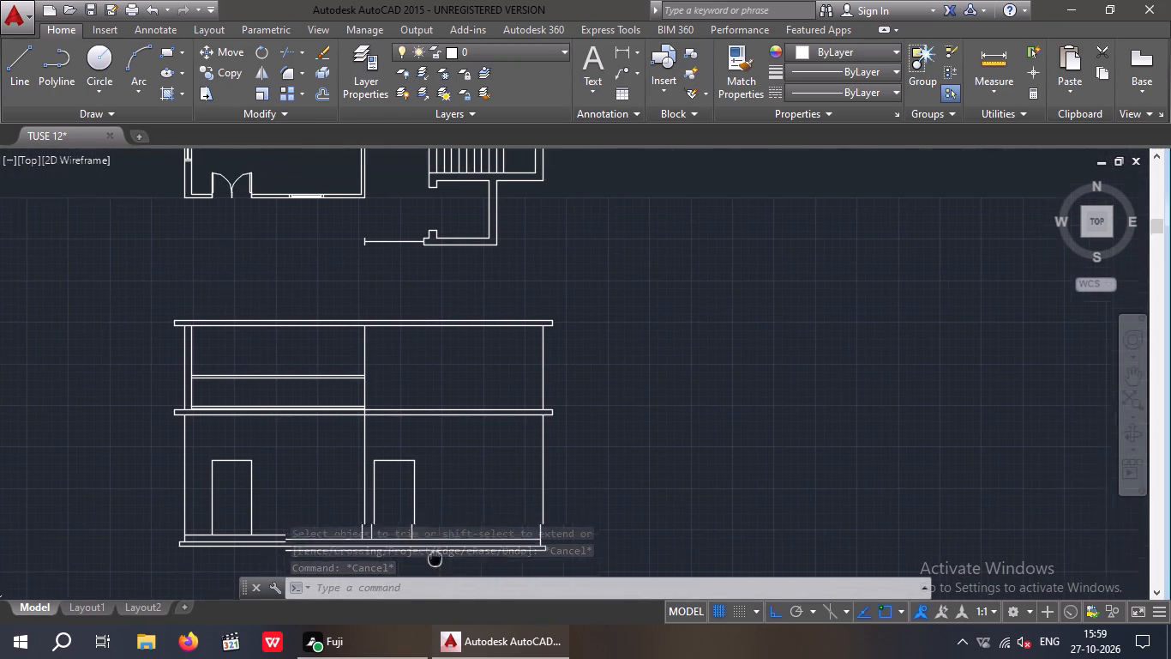
middle_click_drag(435, 559, 434, 559)
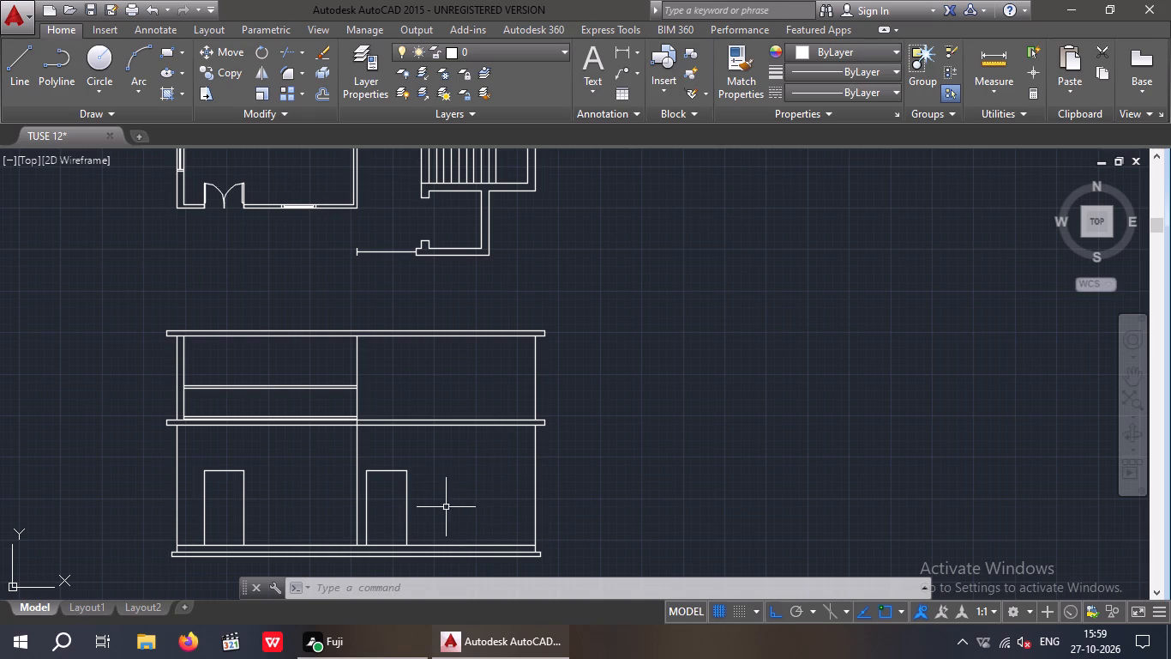
key("Escape")
key("Escape")
key("o")
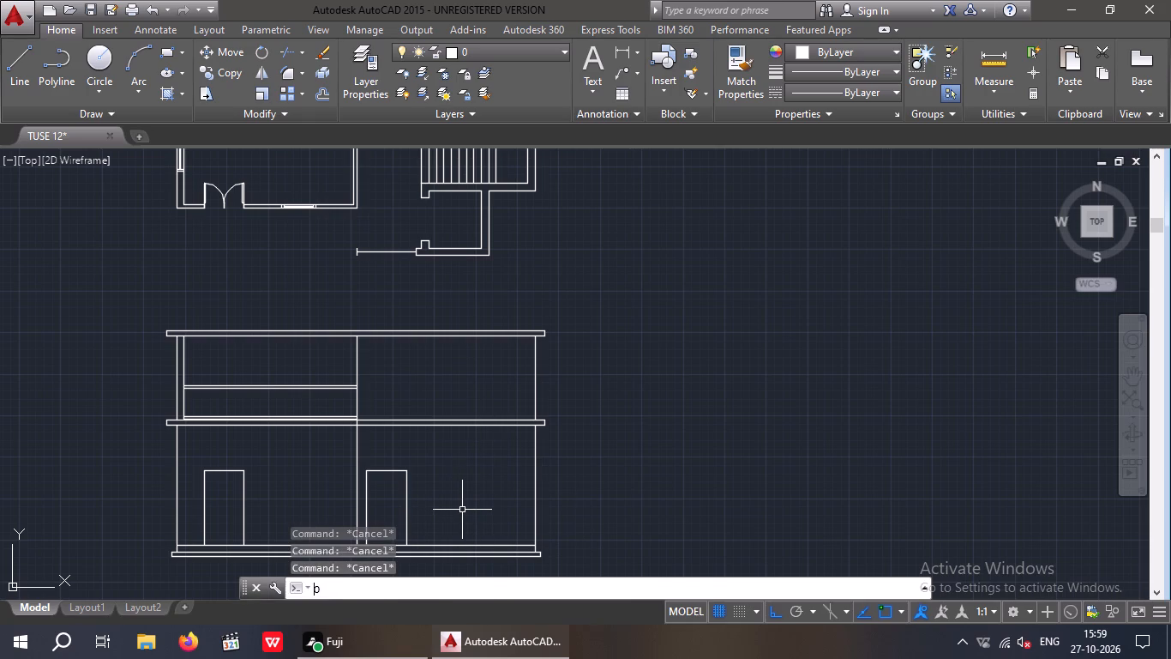
key("Return")
type("4\"")
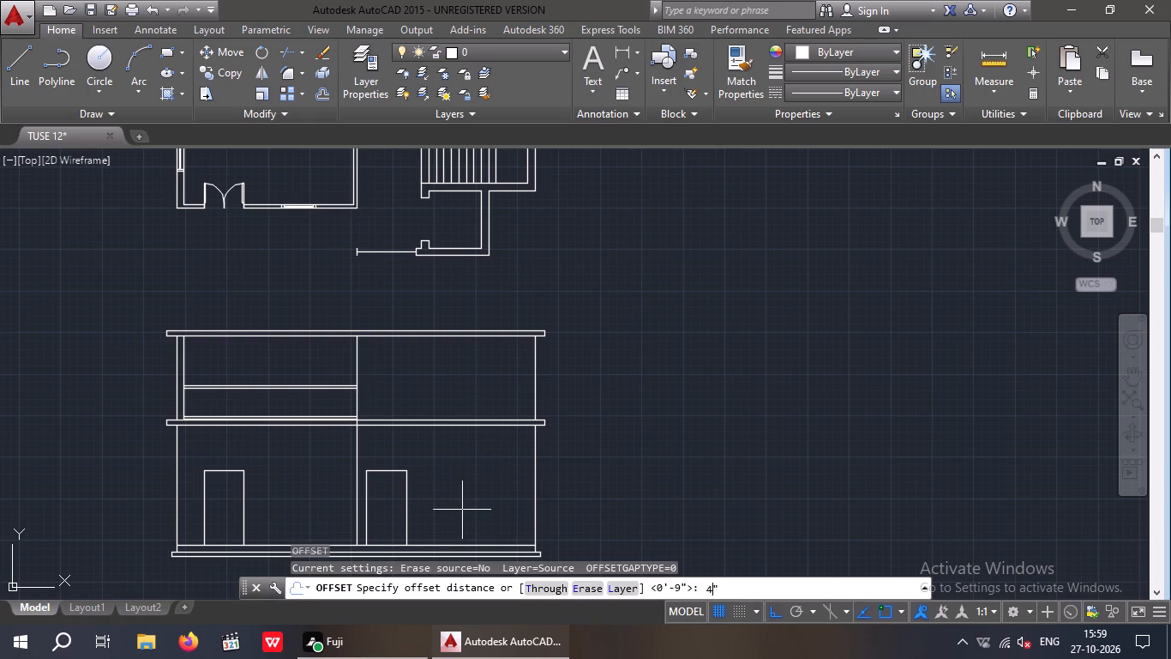
key("Return")
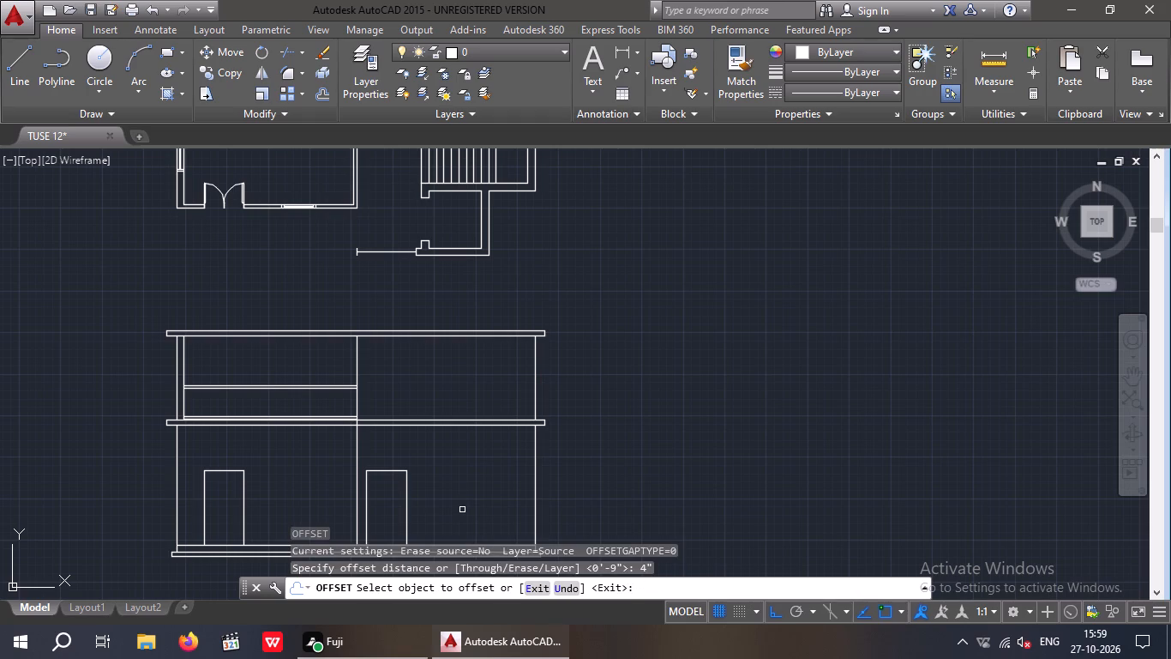
scroll(386, 471, "up", 2)
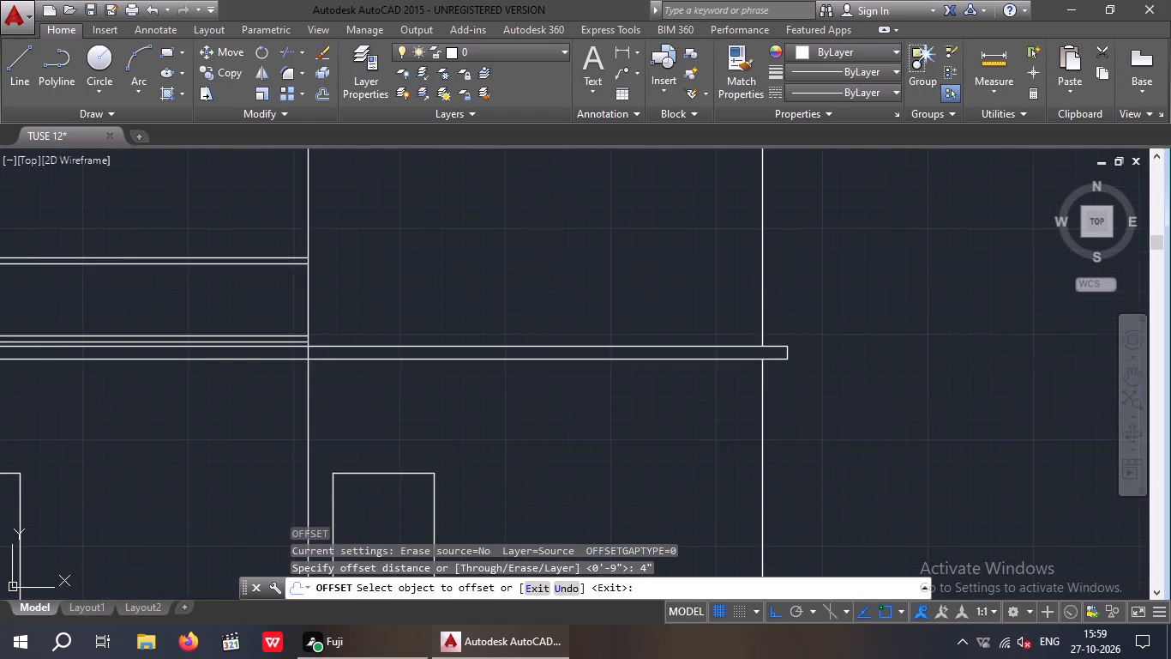
middle_click_drag(371, 519, 435, 202)
middle_click_drag(415, 320, 410, 384)
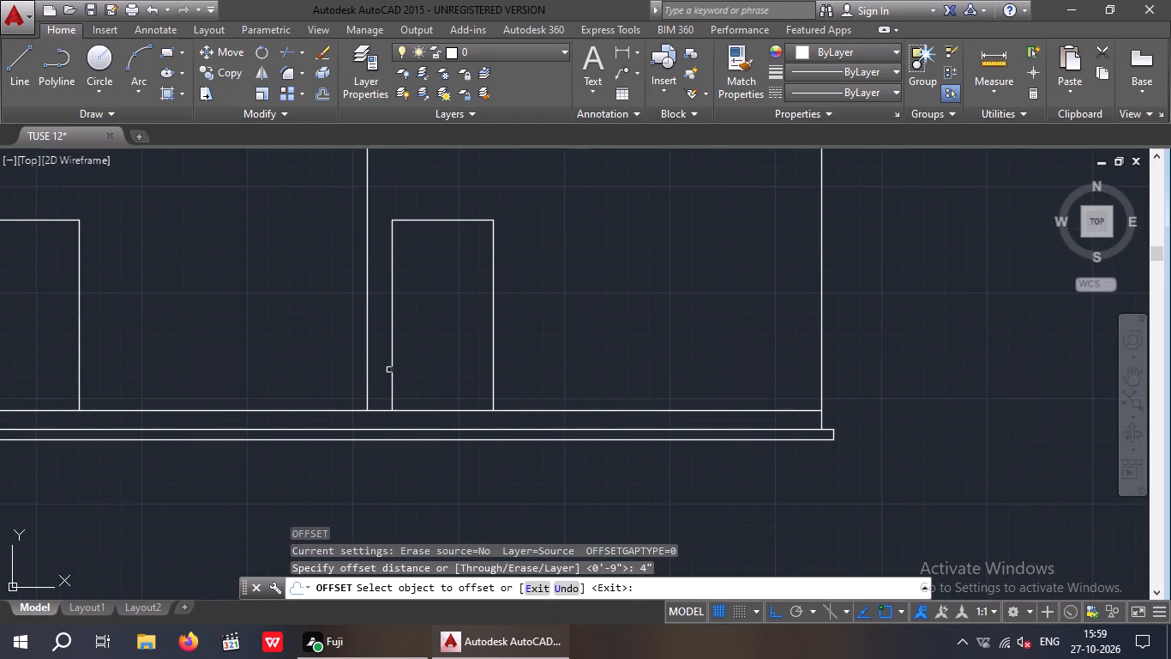
left_click_drag(393, 360, 408, 357)
left_click(429, 354)
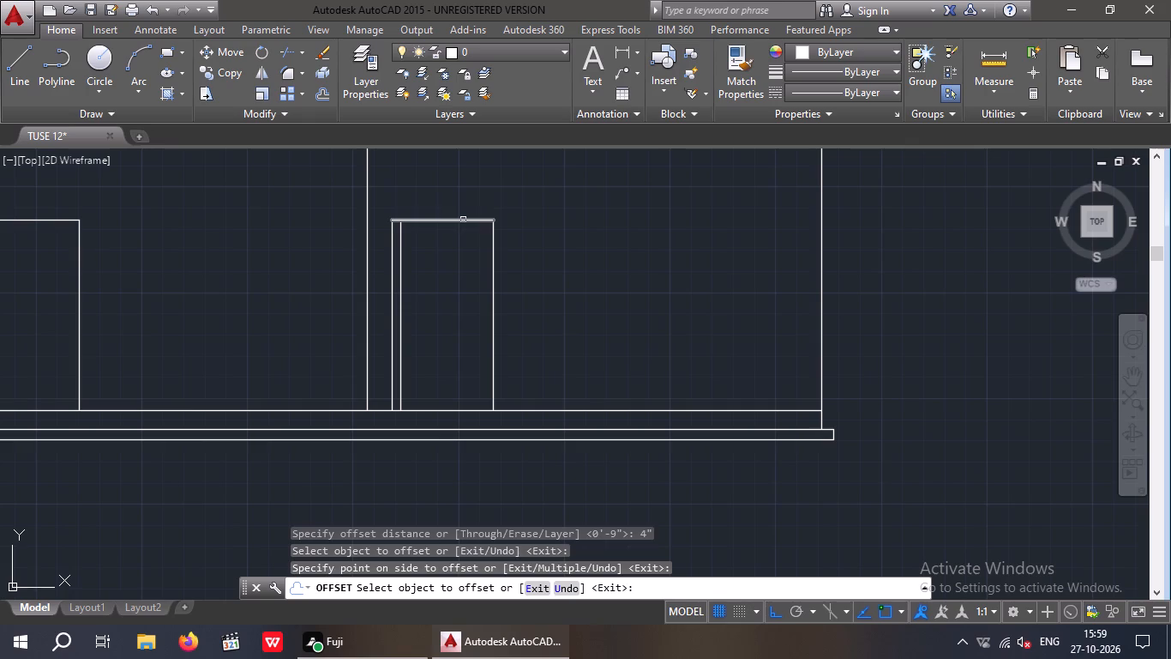
left_click_drag(460, 221, 460, 232)
left_click(461, 256)
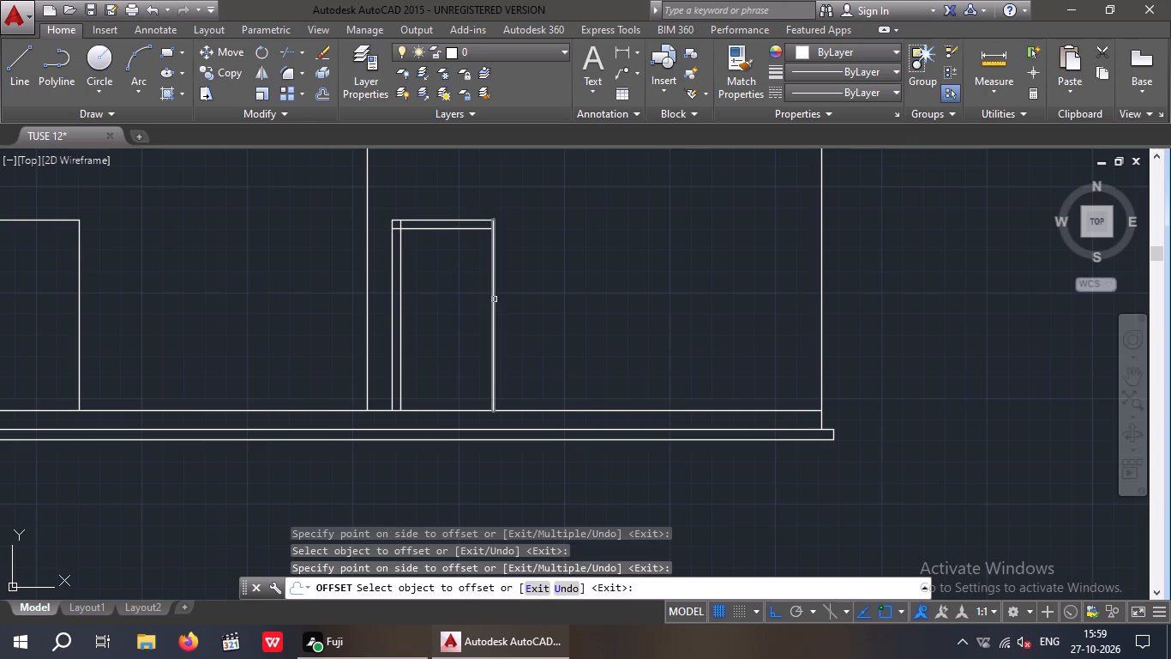
left_click_drag(494, 300, 471, 310)
left_click(455, 311)
Offset both sides and the top of the ground floor's left door opening 4" inward.
scroll(461, 301, "down", 3)
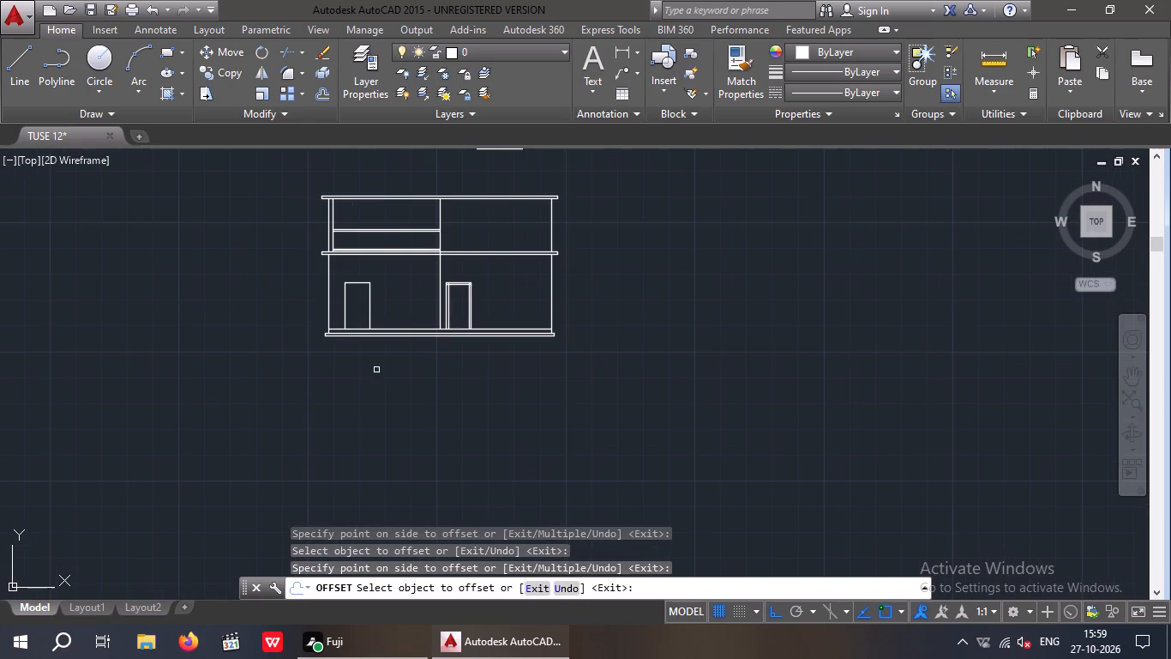
middle_click_drag(392, 389, 529, 425)
scroll(491, 325, "up", 3)
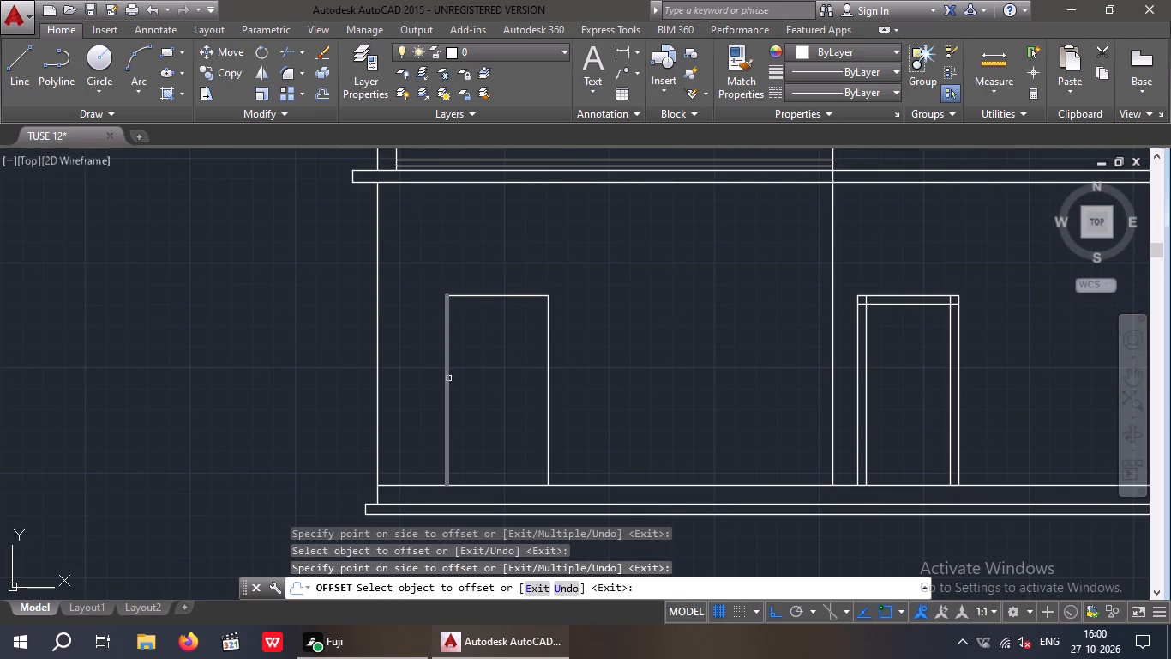
left_click(448, 378)
left_click(495, 384)
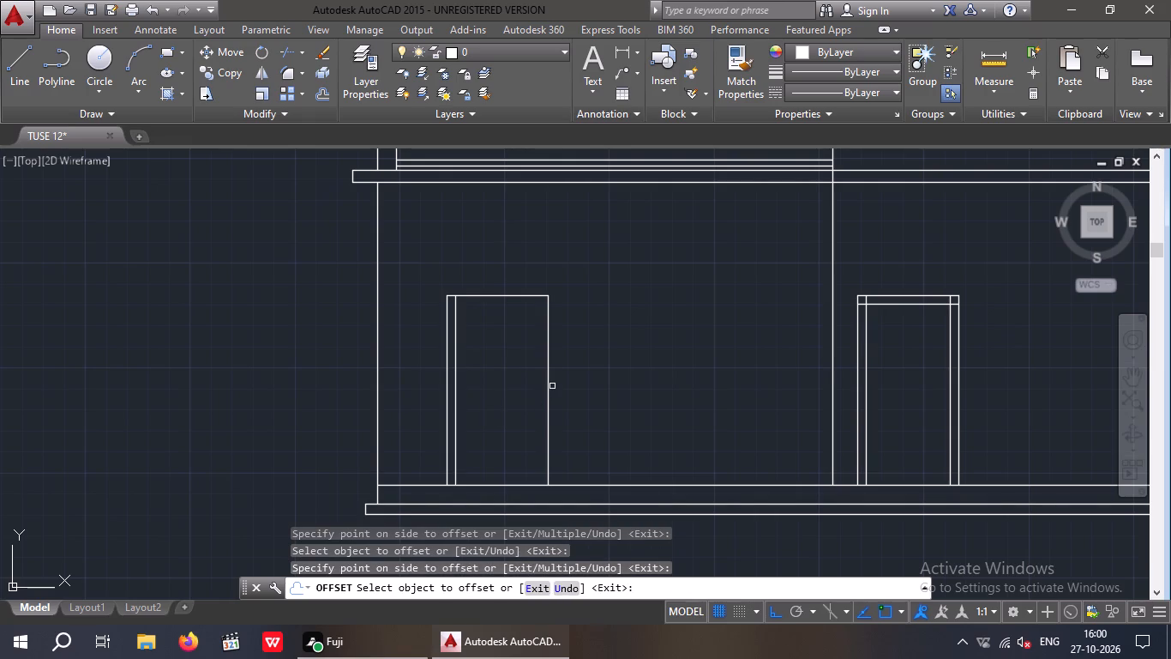
left_click(547, 389)
left_click(514, 397)
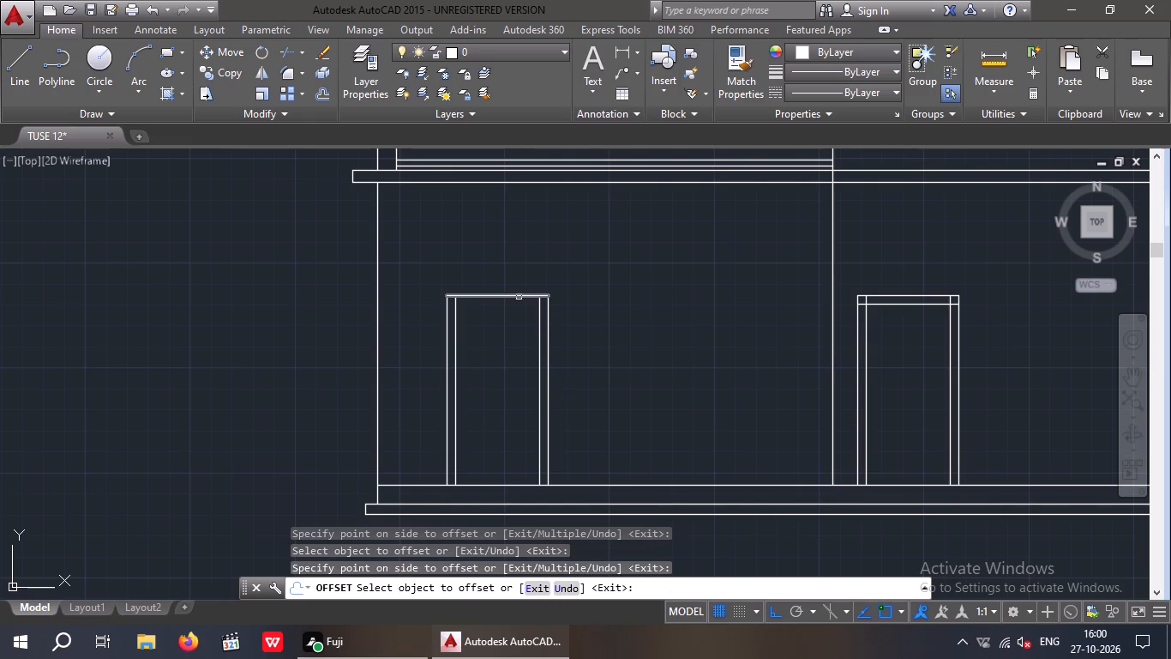
left_click(519, 297)
left_click(508, 345)
key("Escape")
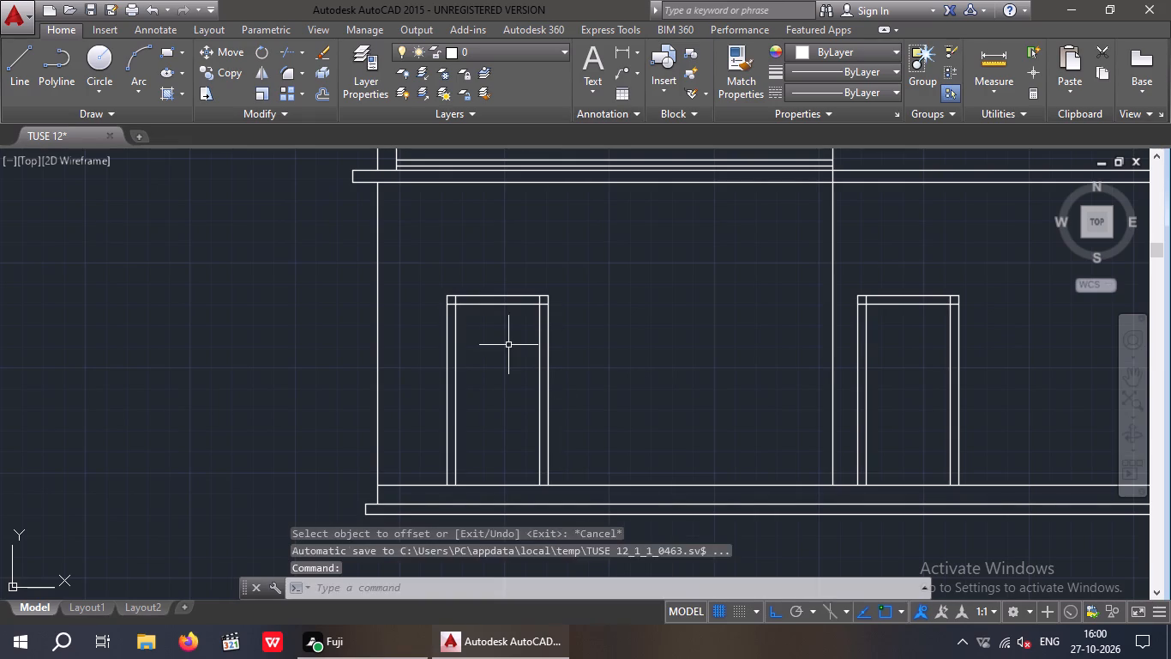
key("Escape")
key("Escape")
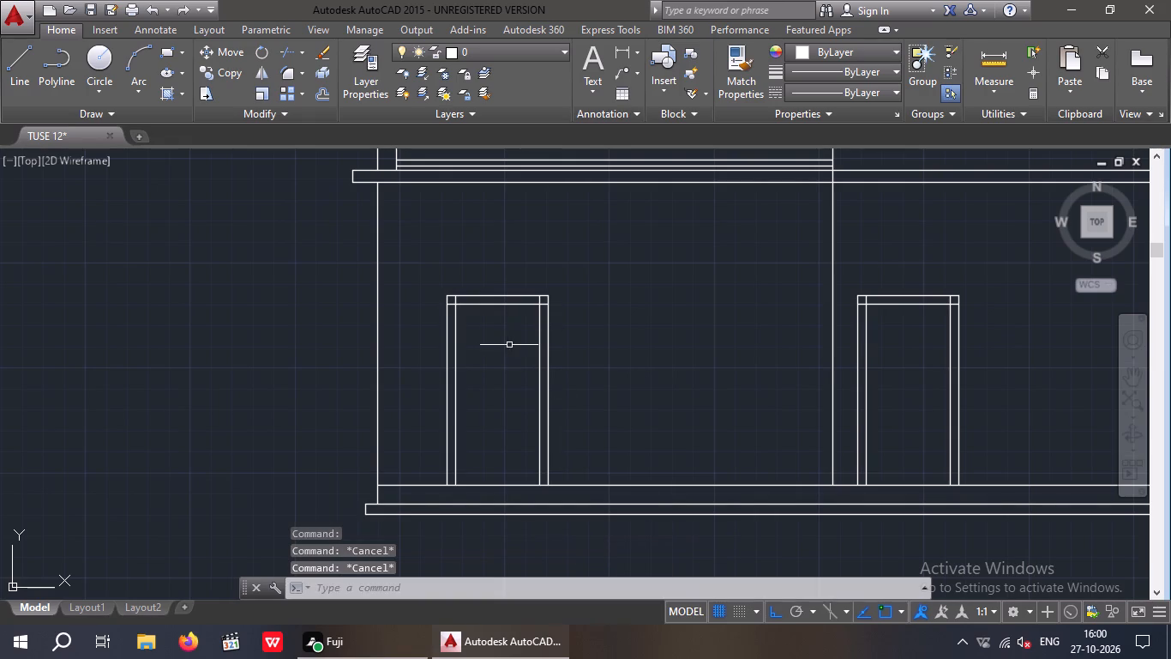
Trim the overlapping inner frame lines at the left door's upper-left corner.
key("t")
key("r")
key("space")
key("space")
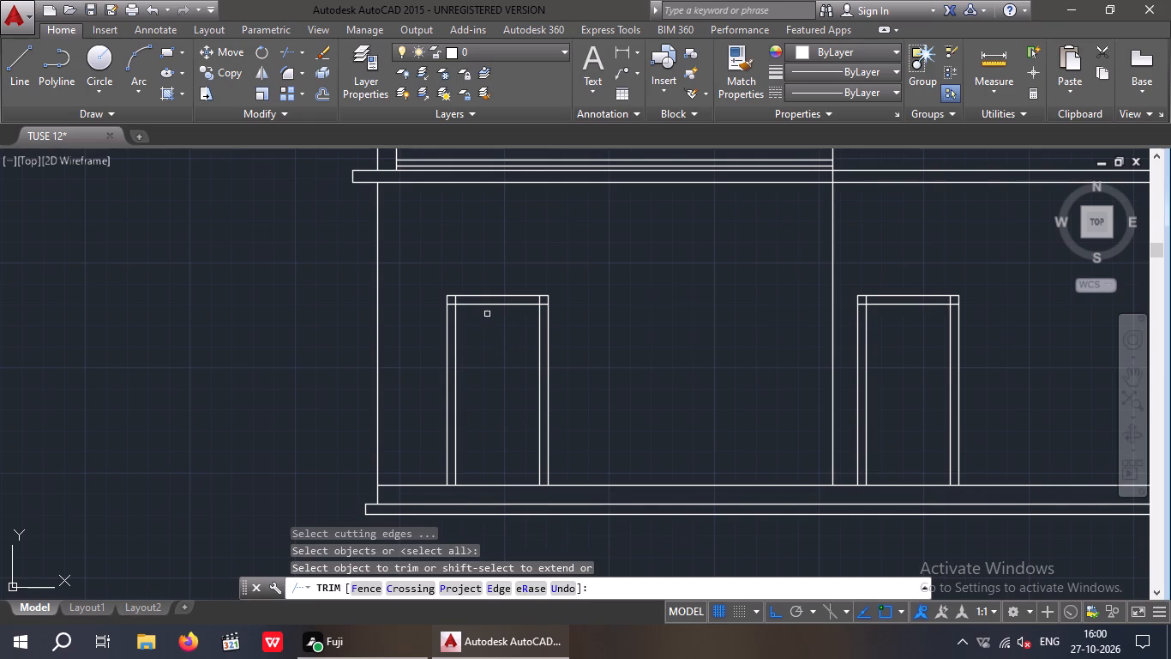
scroll(456, 298, "up", 4)
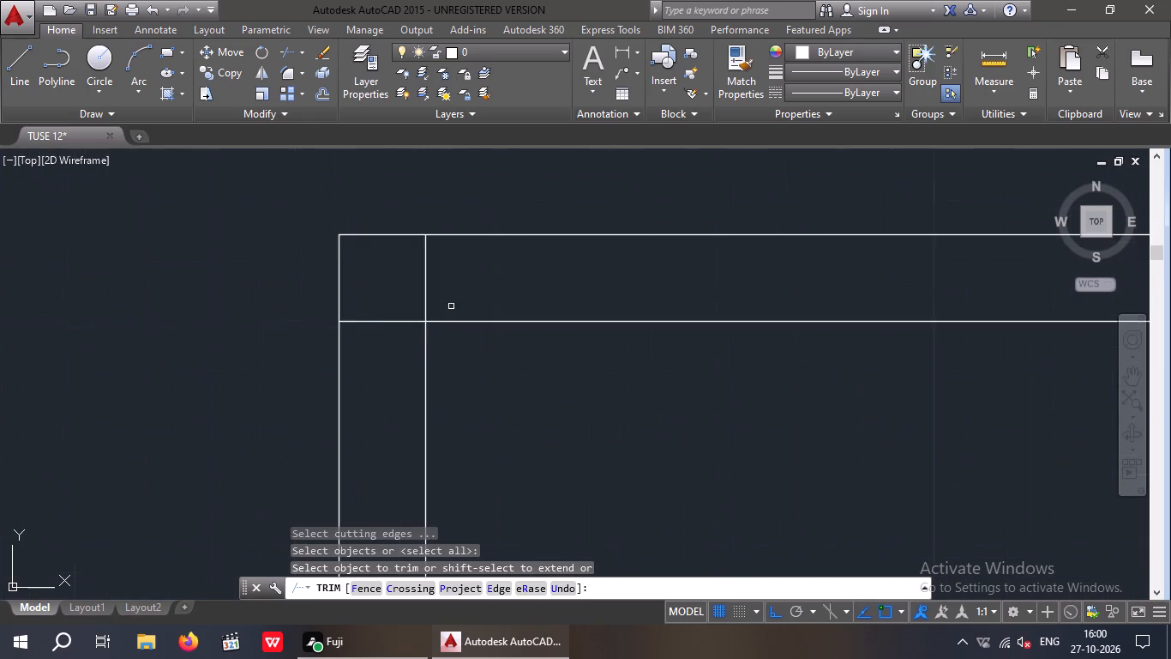
scroll(451, 306, "up", 2)
middle_click_drag(451, 298, 470, 405)
scroll(460, 359, "up", 2)
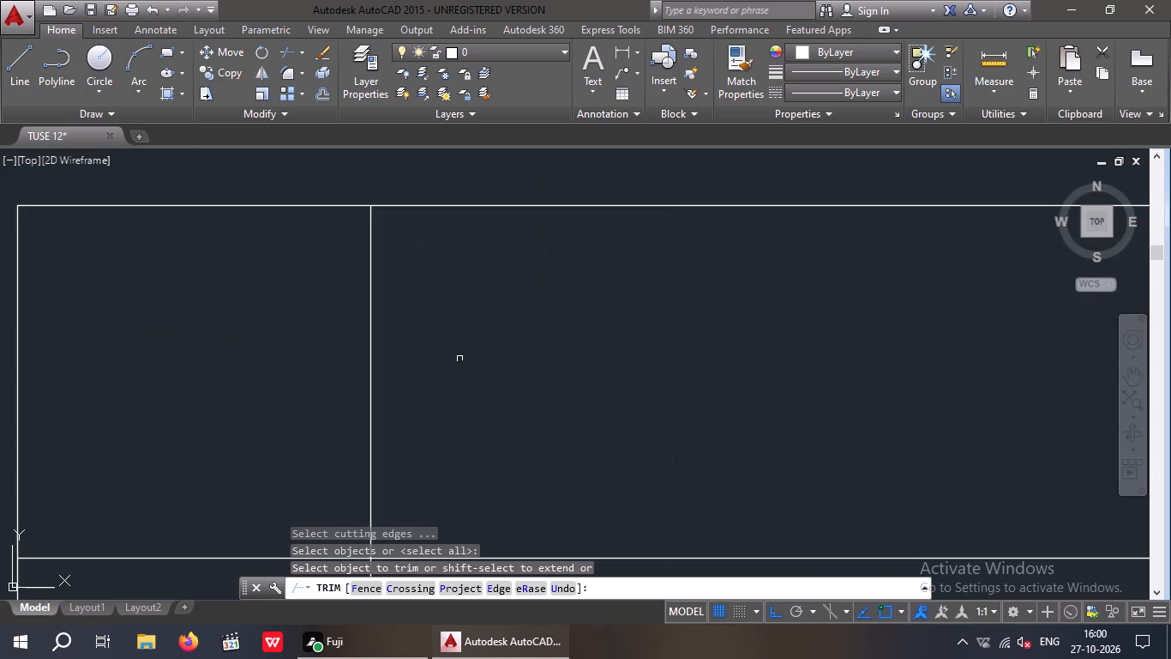
scroll(465, 350, "down", 1)
middle_click_drag(465, 350, 532, 372)
left_click_drag(540, 335, 469, 381)
left_click_drag(447, 395, 466, 363)
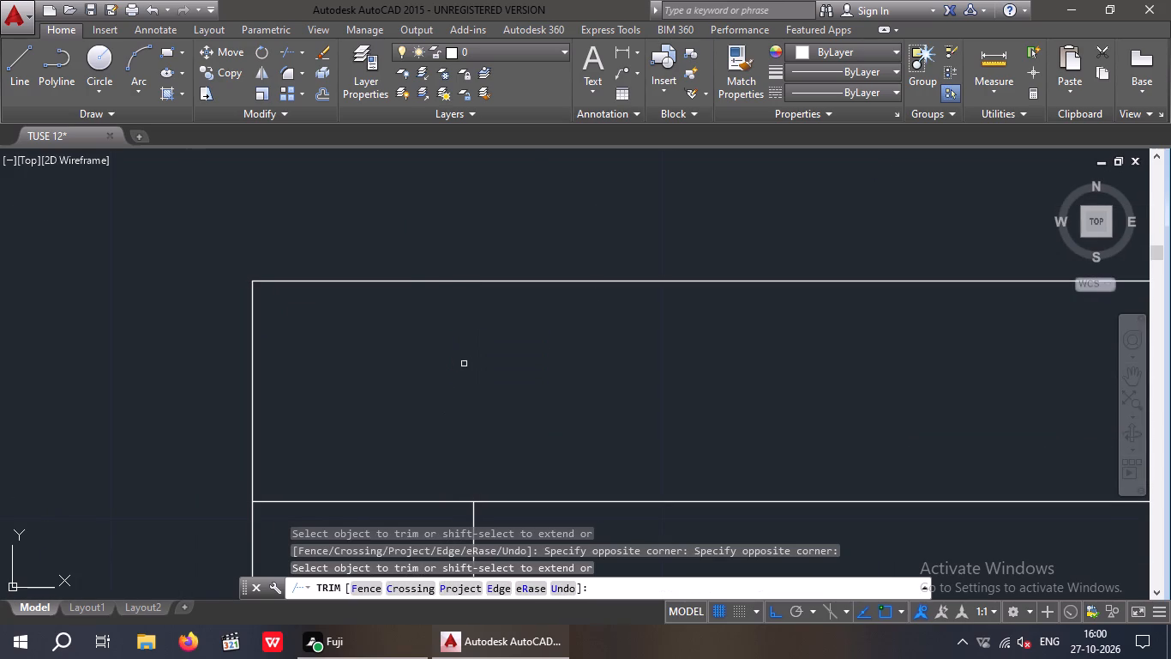
left_click_drag(408, 519, 391, 508)
left_click(364, 456)
Trim the overlapping inner frame lines at the left door's upper-right corner.
scroll(394, 329, "down", 4)
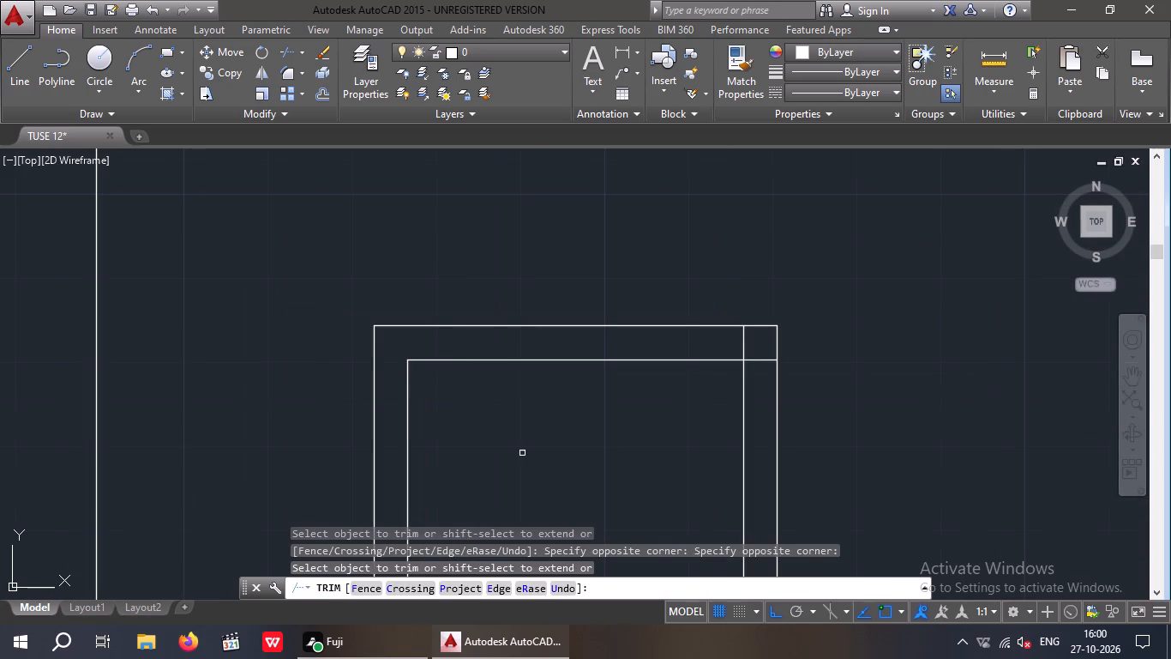
middle_click_drag(521, 454, 299, 416)
scroll(532, 354, "up", 2)
middle_click_drag(528, 384, 523, 418)
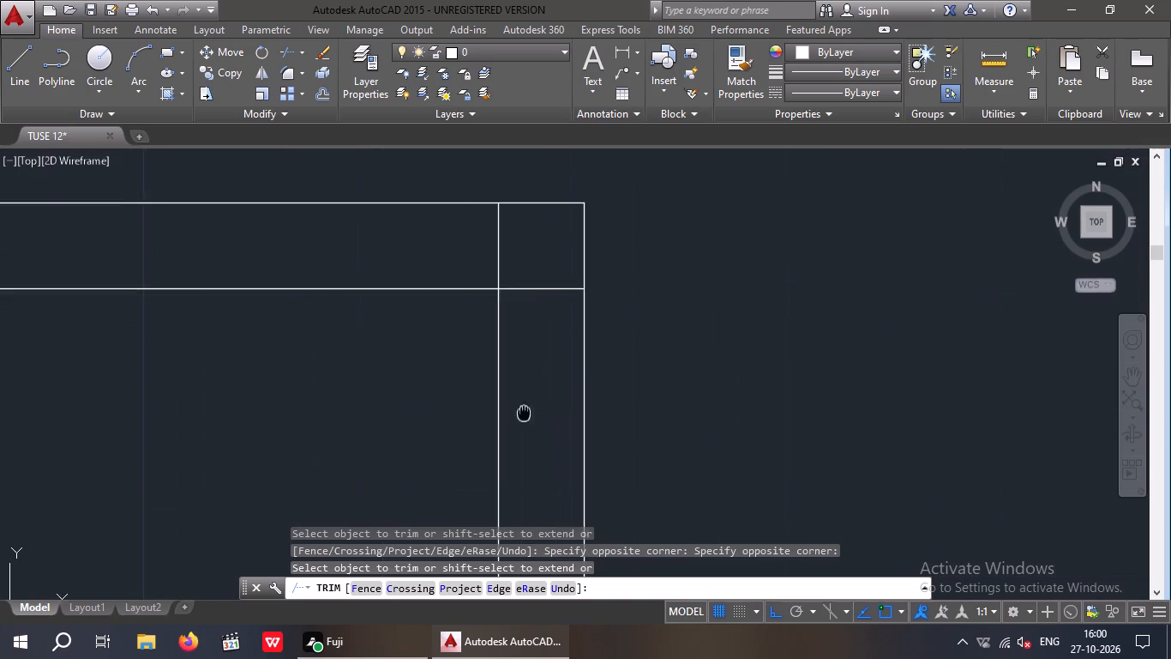
middle_click_drag(523, 418, 505, 493)
left_click(533, 396)
left_click(510, 367)
left_click_drag(537, 326, 519, 328)
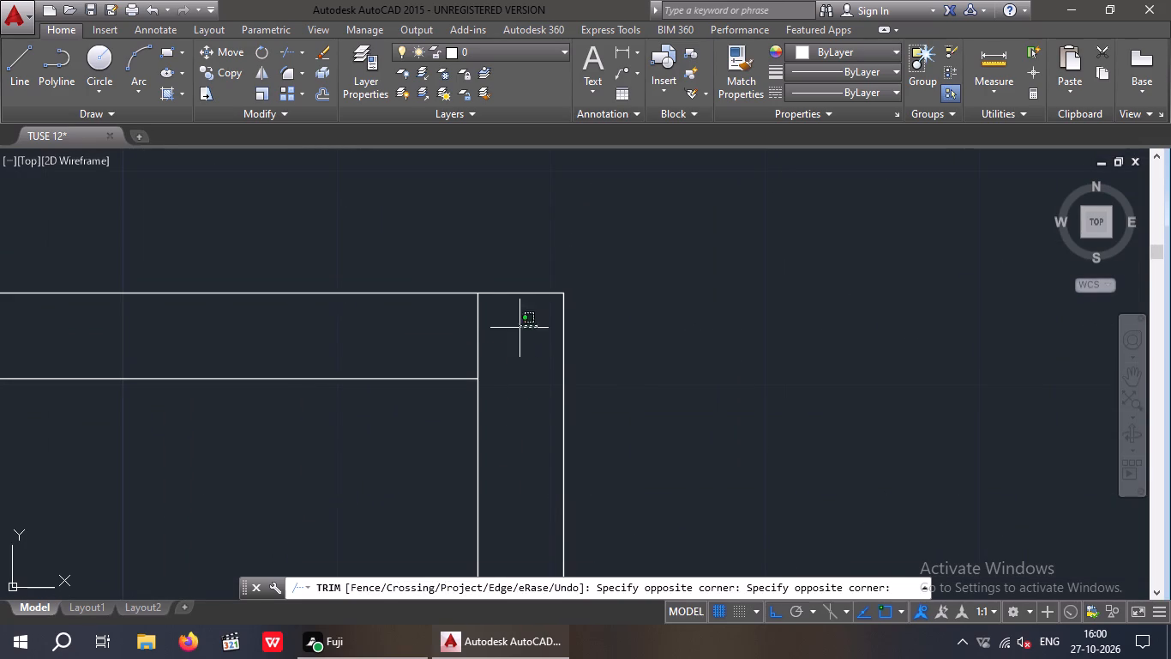
left_click_drag(519, 328, 452, 342)
left_click(447, 343)
scroll(469, 336, "down", 3)
middle_click_drag(386, 464, 405, 405)
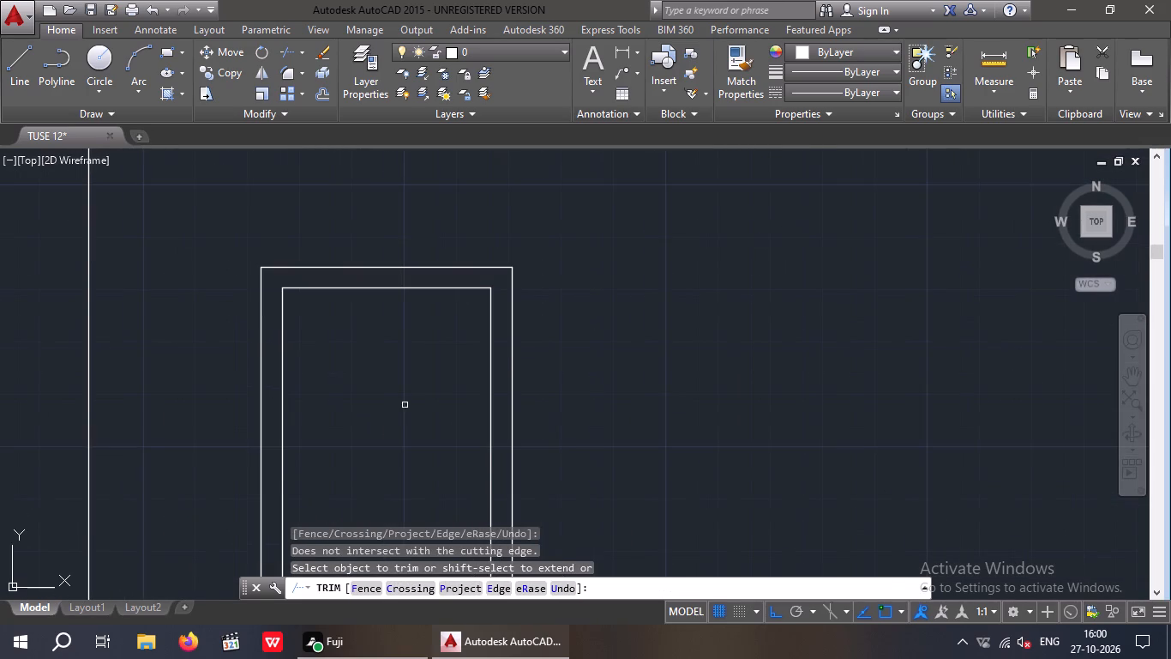
Offset the ground floor line at the foot of the doors 2" upward.
middle_click_drag(395, 444, 407, 368)
scroll(410, 385, "down", 2)
middle_click_drag(404, 461, 404, 350)
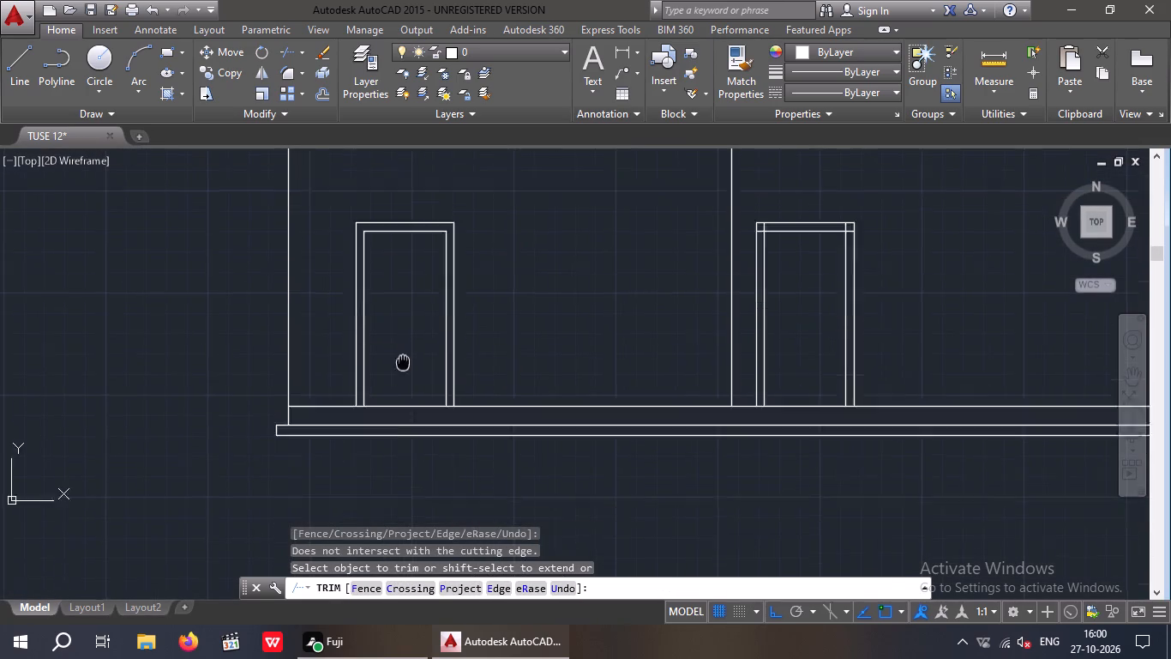
middle_click_drag(404, 350, 411, 310)
key("Escape")
key("Escape")
key("Escape")
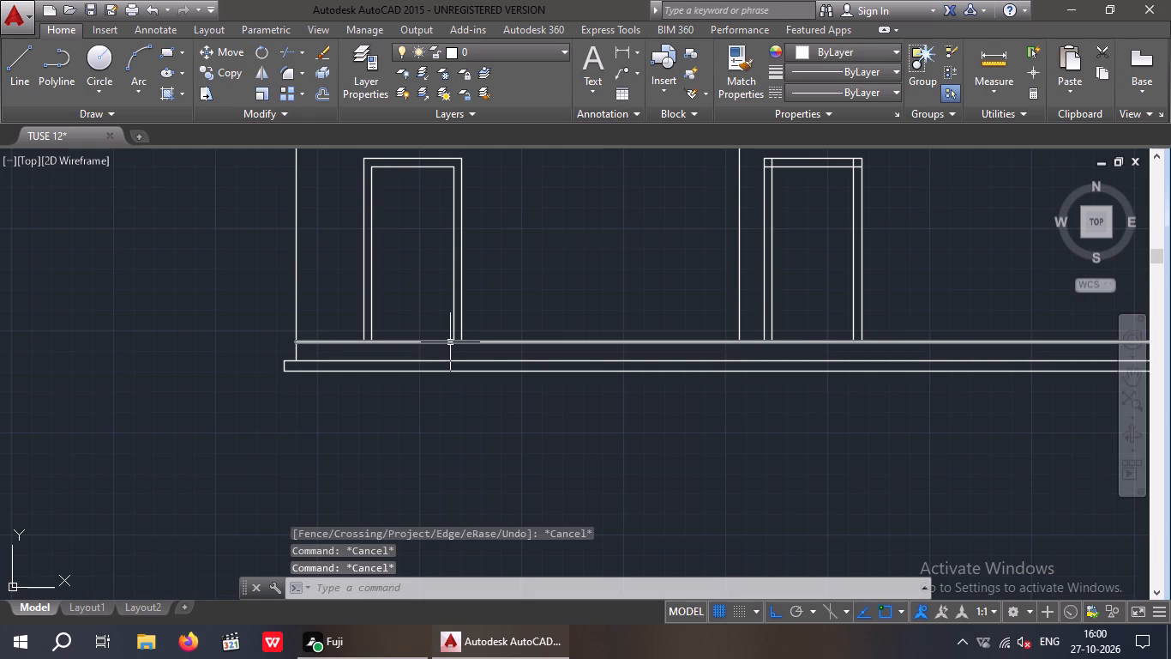
key("o")
key("Return")
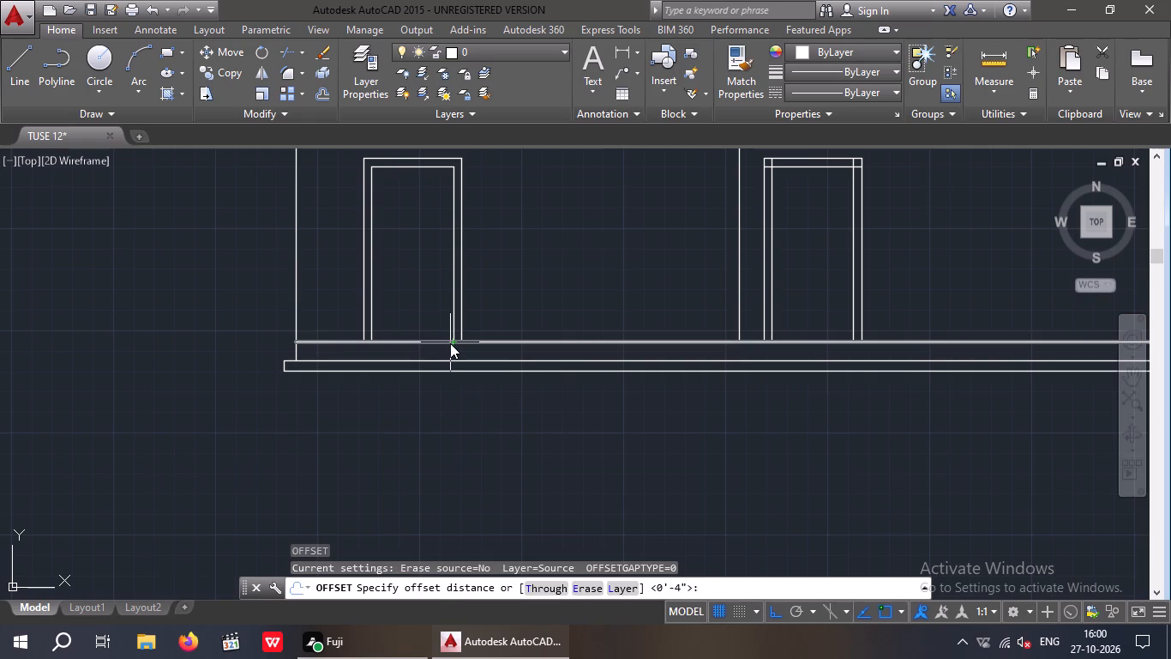
type("2\"")
key("Return")
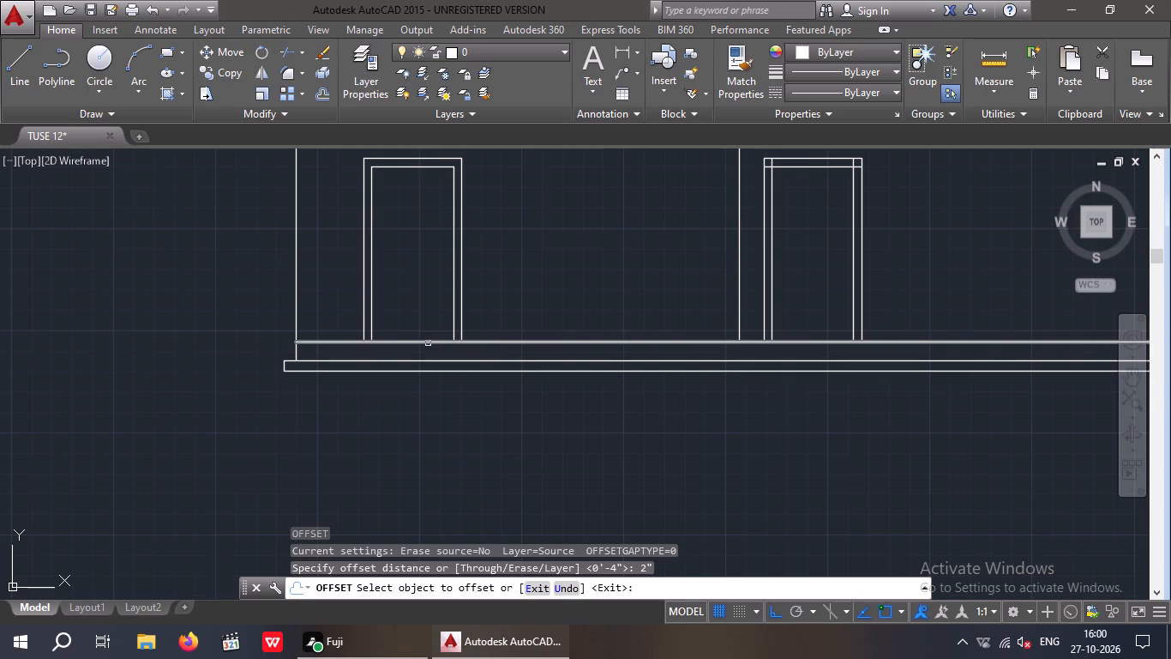
left_click(428, 343)
left_click(428, 330)
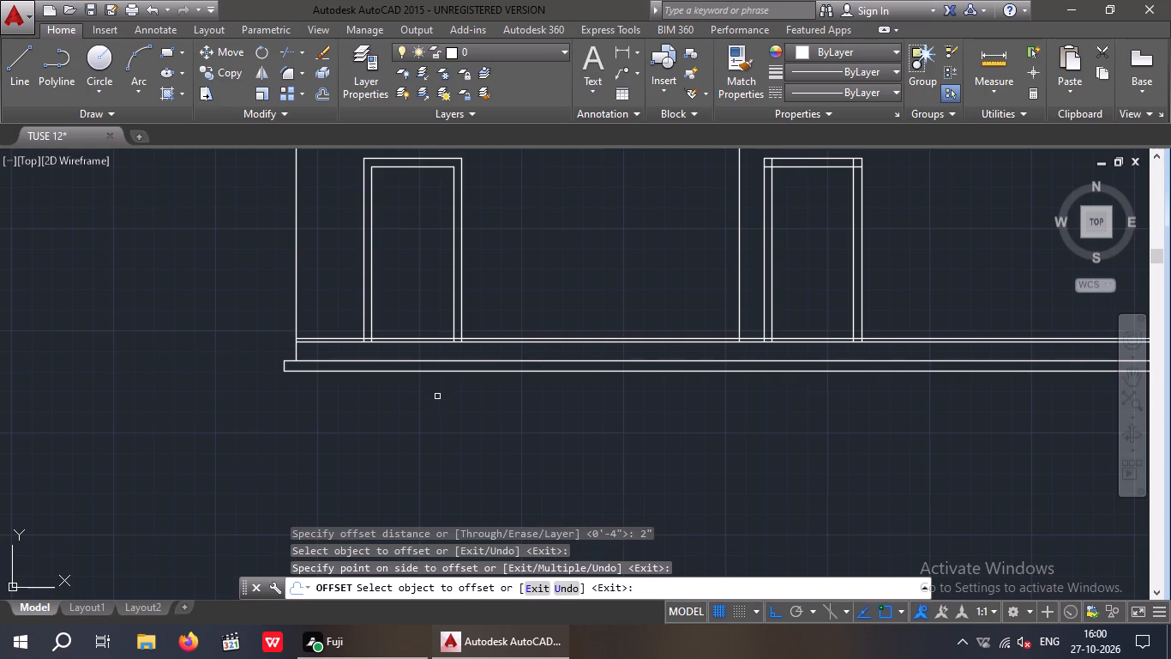
key("Escape")
key("Escape")
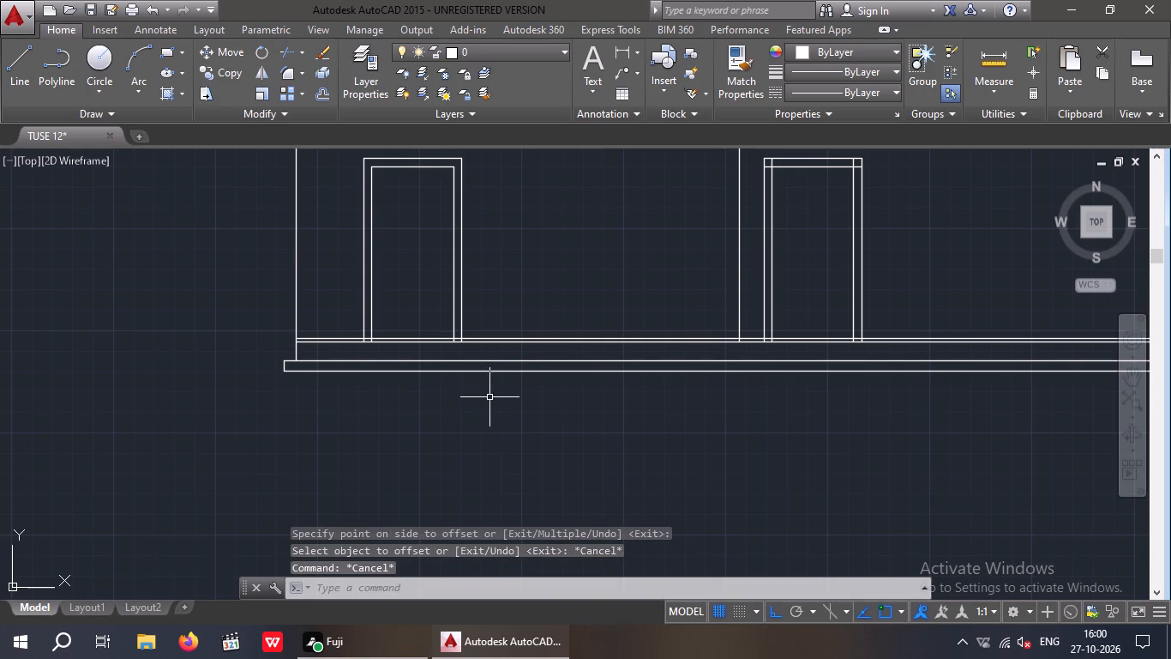
Trim the 2" offset line on both sides of the left door so it remains only within the outer frame.
key("t")
key("r")
key("space")
key("space")
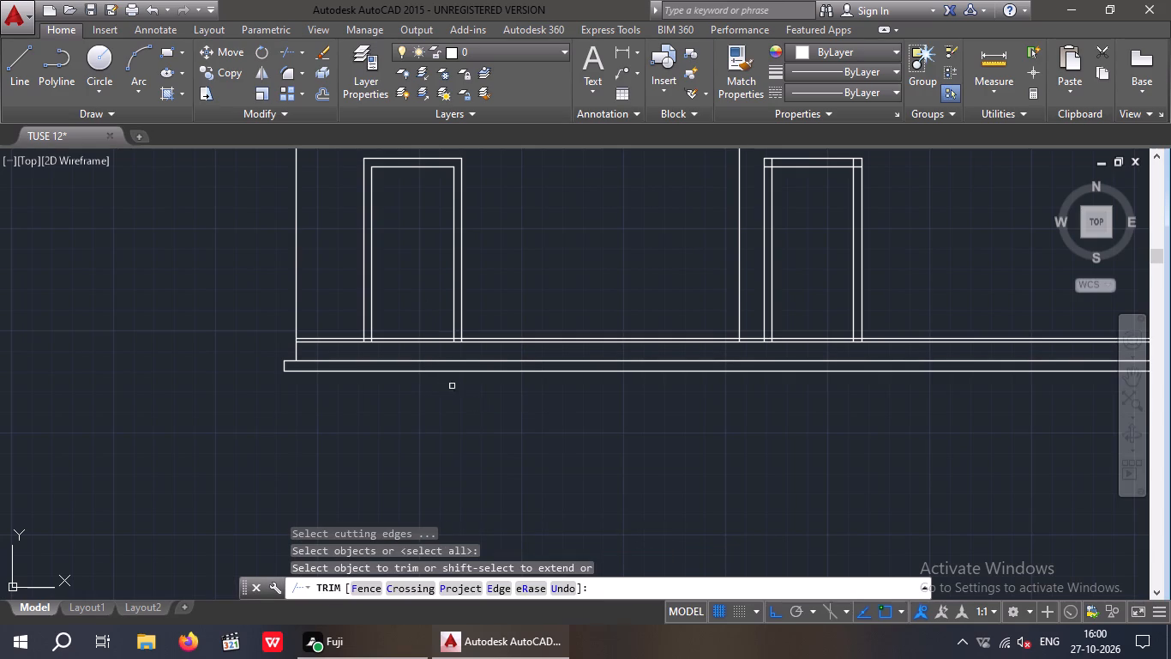
scroll(451, 360, "up", 4)
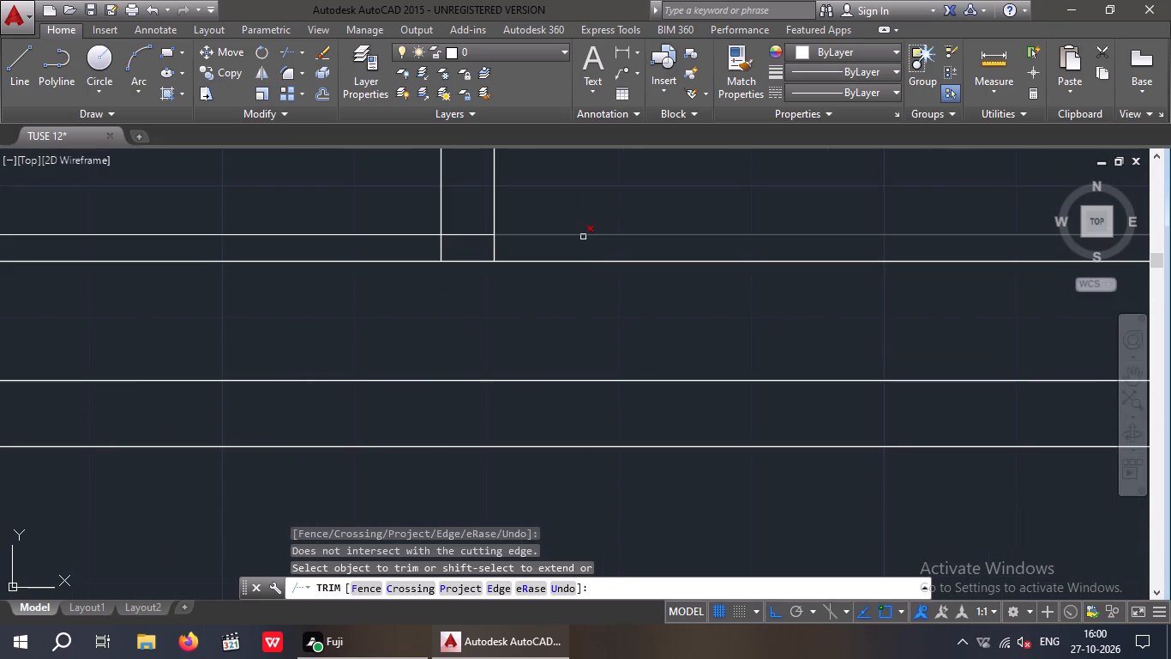
left_click(583, 237)
scroll(579, 235, "down", 3)
scroll(469, 312, "down", 1)
middle_click_drag(472, 342, 479, 435)
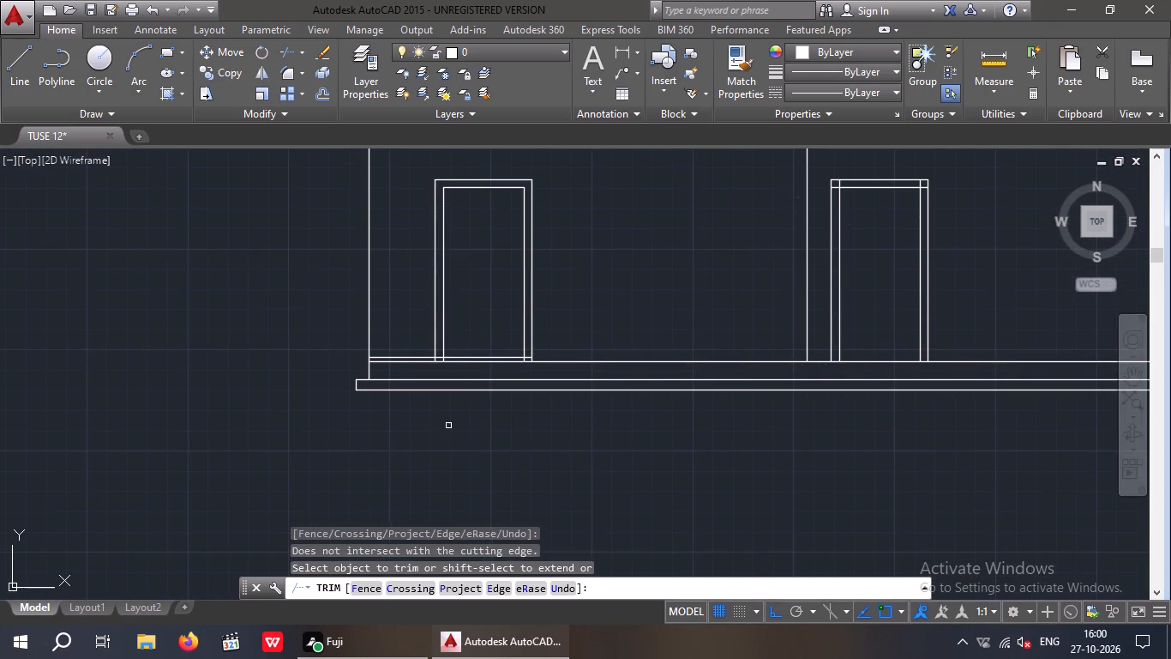
scroll(424, 348, "up", 3)
left_click(399, 384)
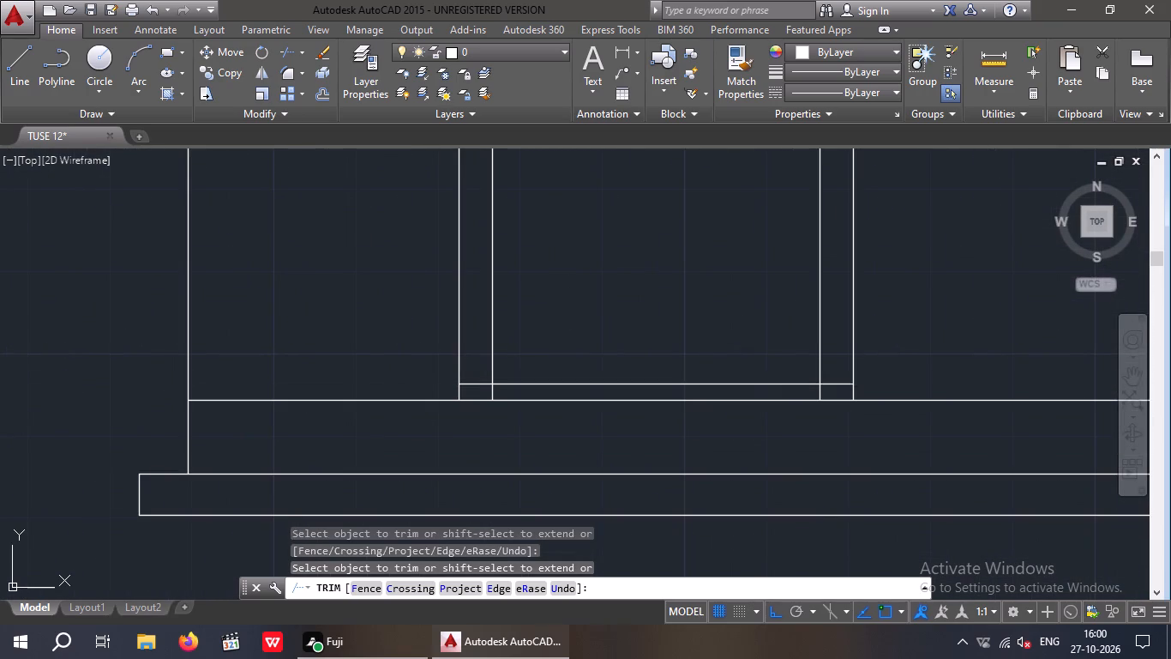
scroll(387, 317, "down", 3)
key("Escape")
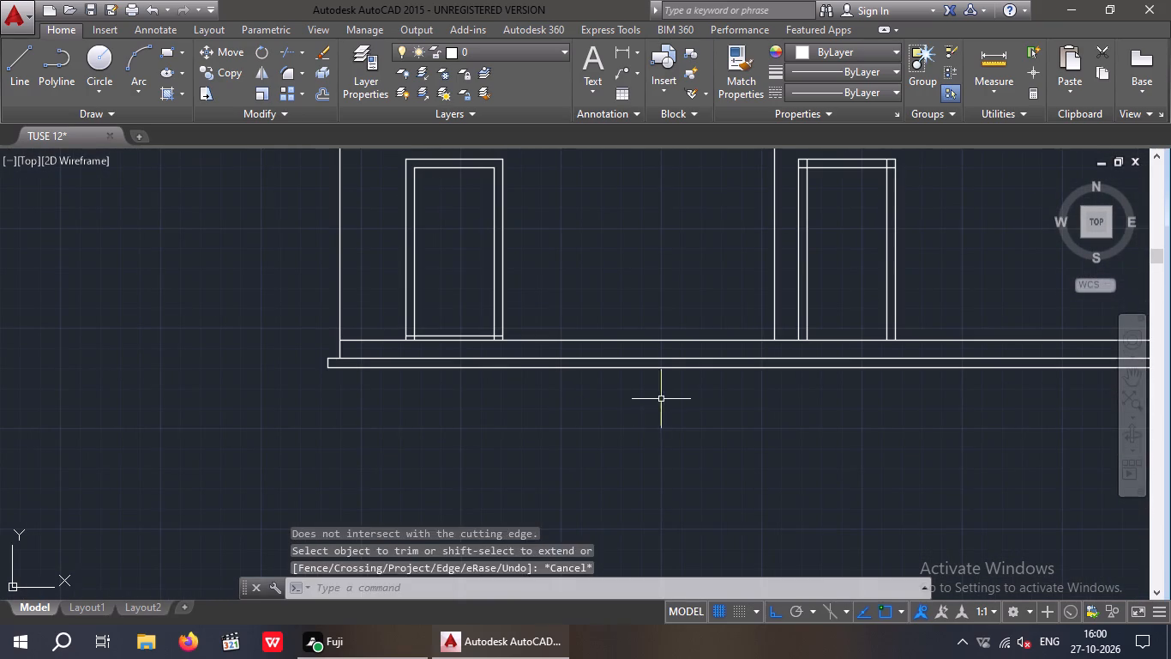
key("Escape")
Offset the ground floor line 2" upward again across the foot of the right door.
key("o")
key("Return")
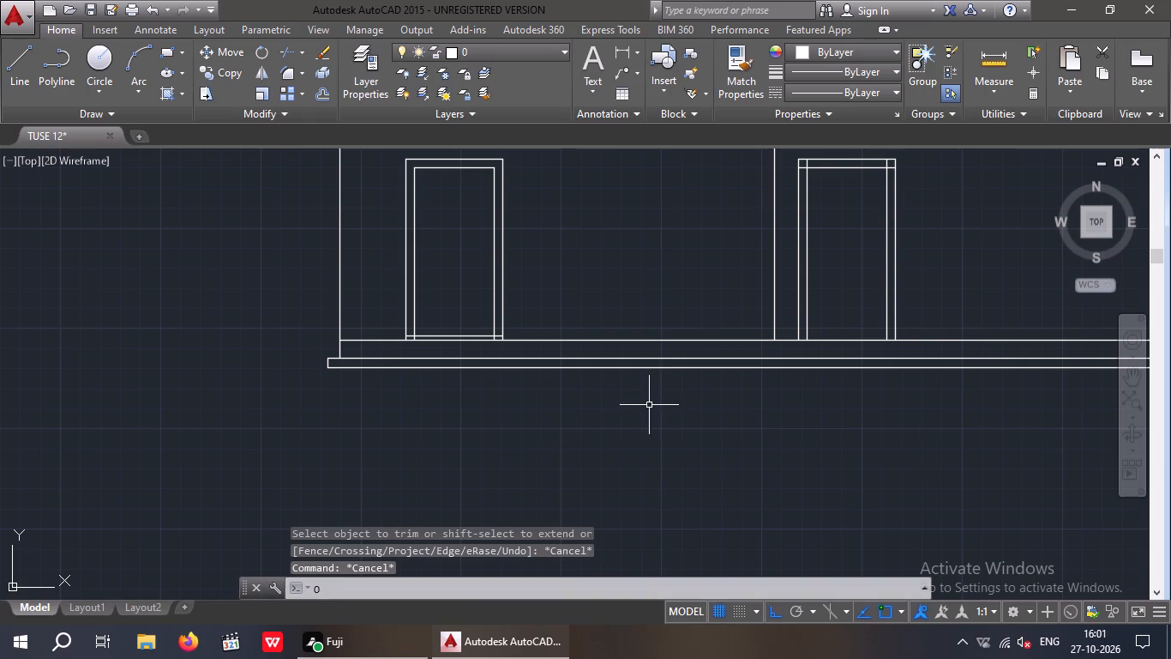
key("2")
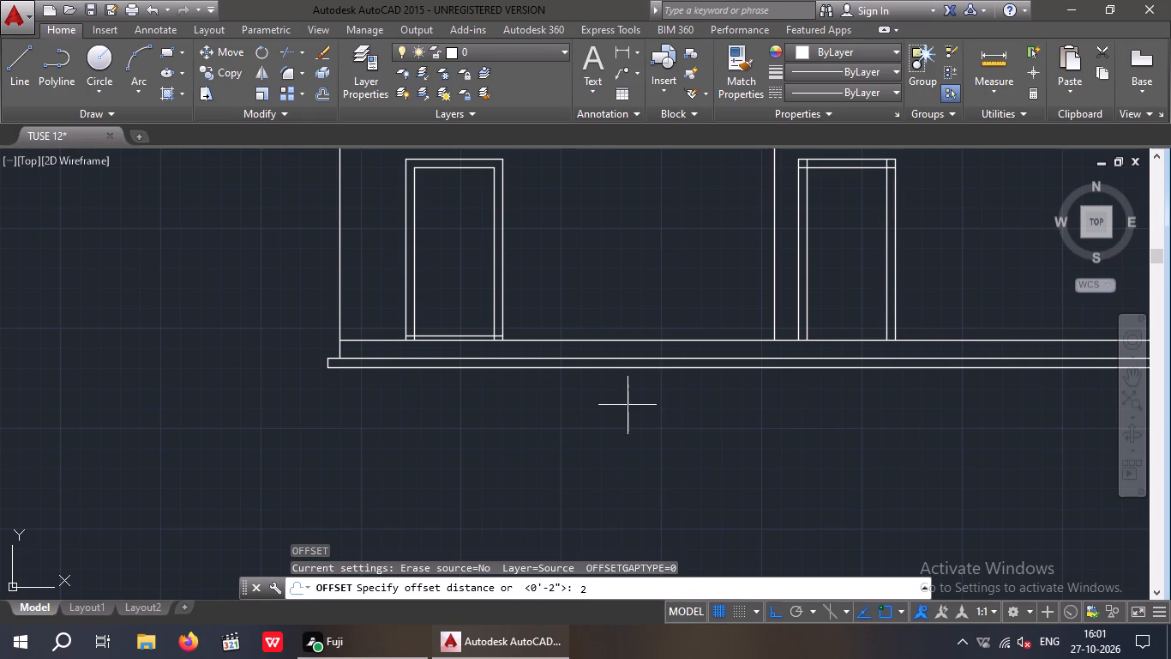
key("shift+quotedbl")
key("Return")
middle_click_drag(758, 441, 537, 495)
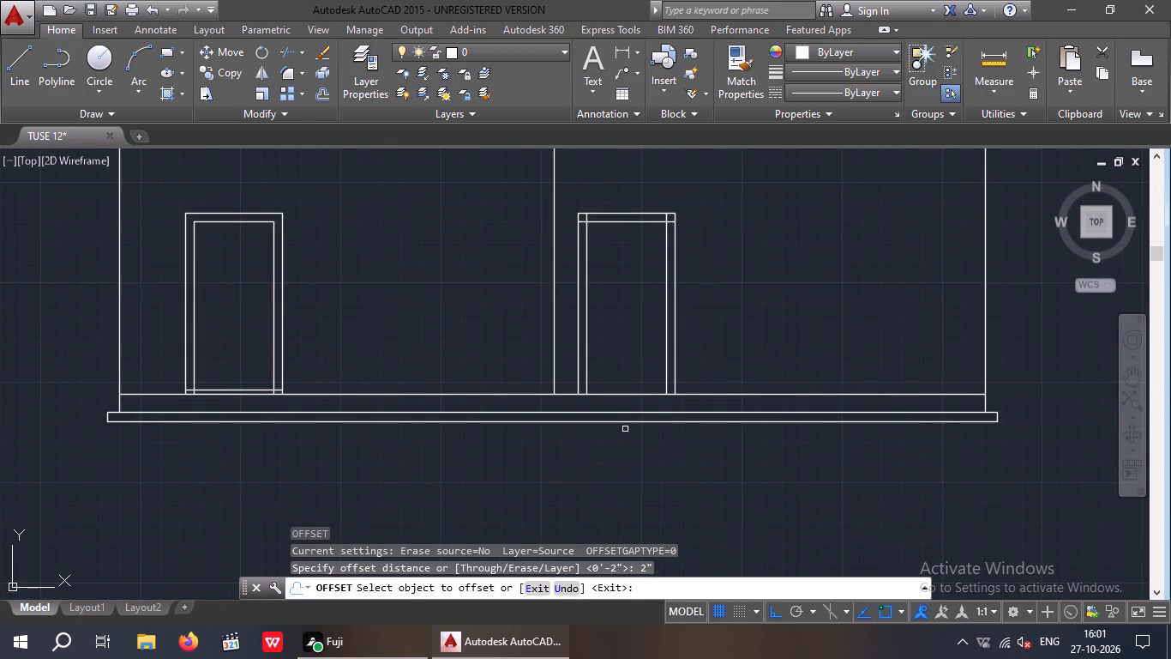
scroll(634, 403, "up", 2)
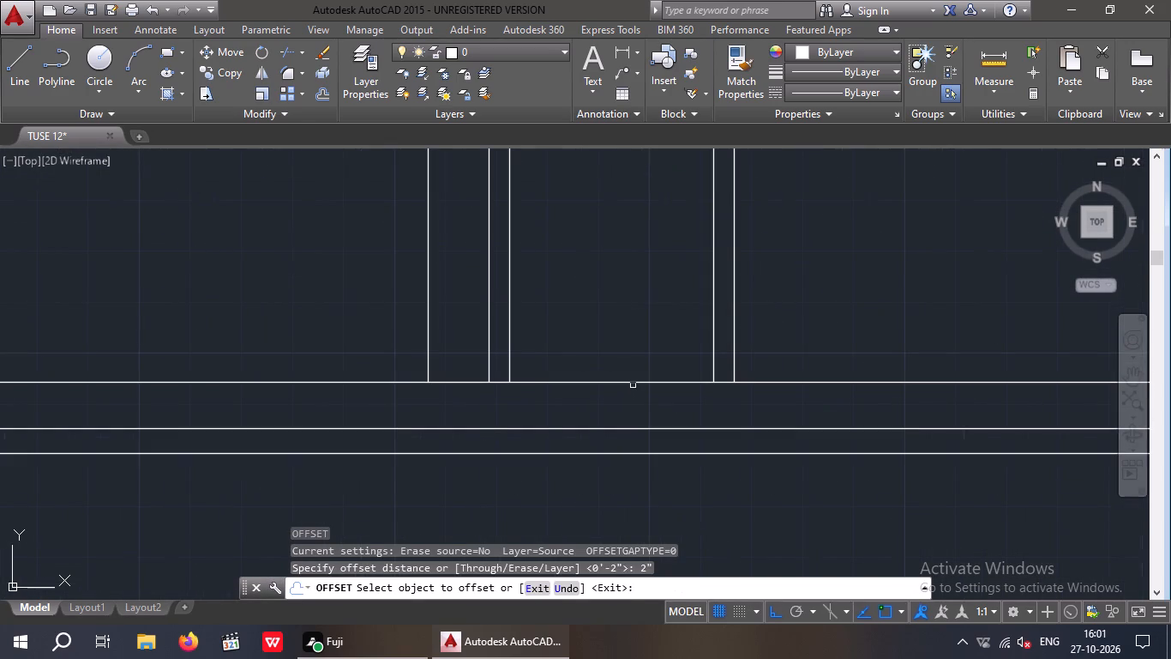
left_click_drag(633, 383, 631, 371)
left_click(626, 353)
key("Escape")
key("Escape")
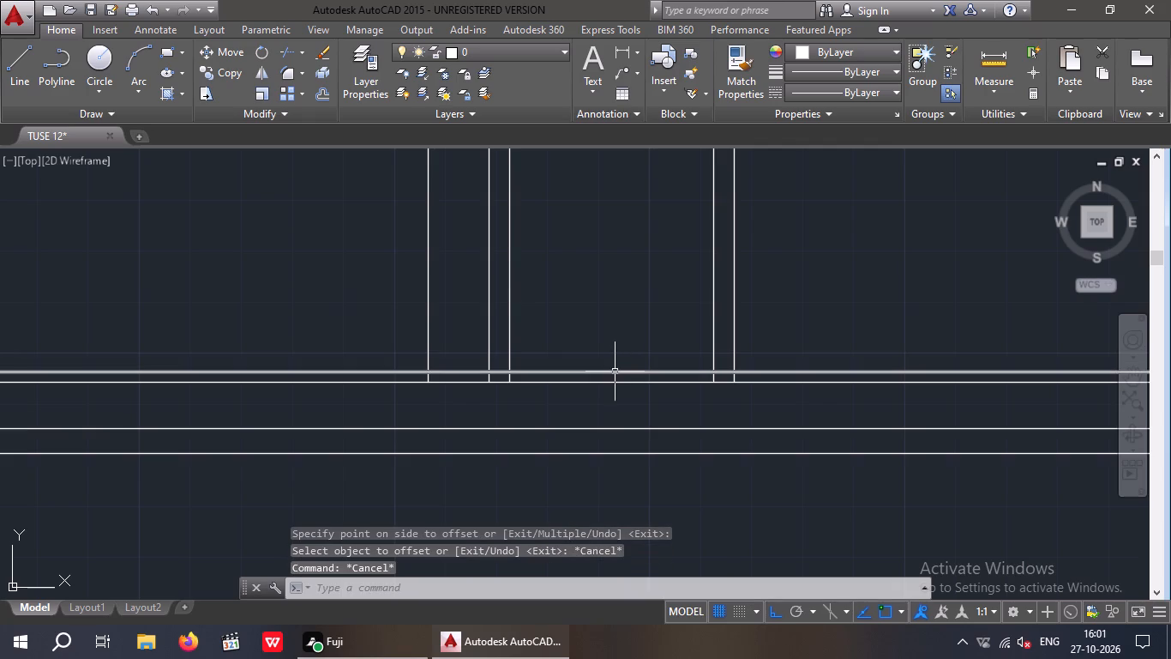
Trim the new 2" offset line on both sides of the right door, keeping only the part within its outer frame.
type("TR")
key("space")
key("space")
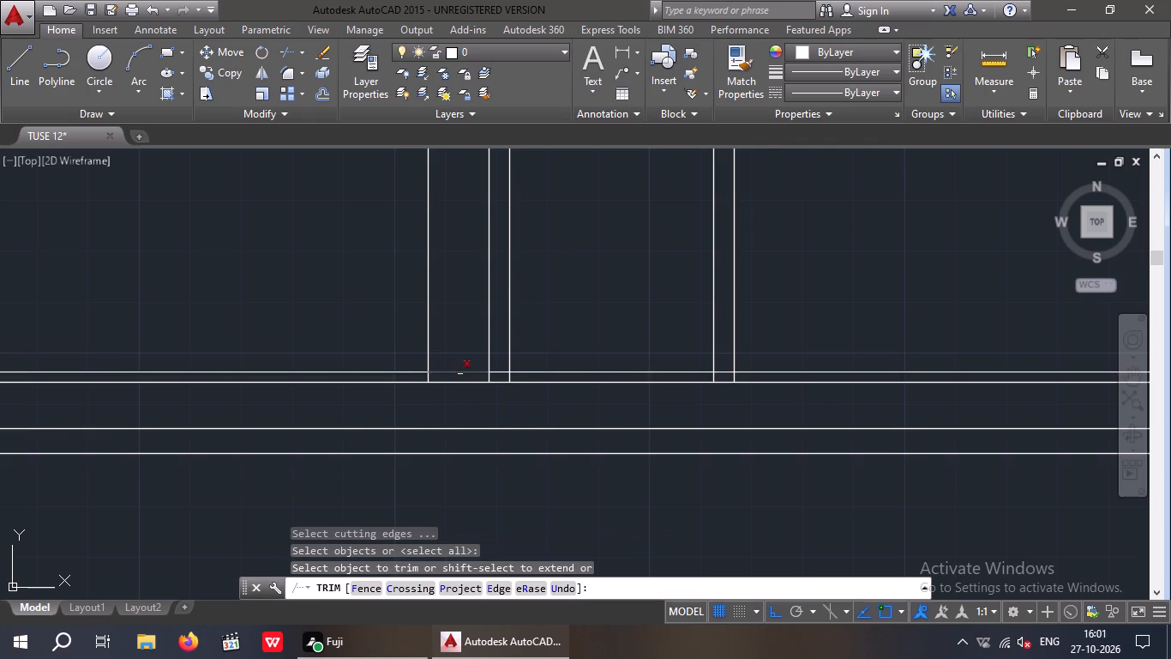
scroll(458, 373, "up", 4)
middle_click_drag(487, 382, 281, 438)
scroll(309, 432, "up", 1)
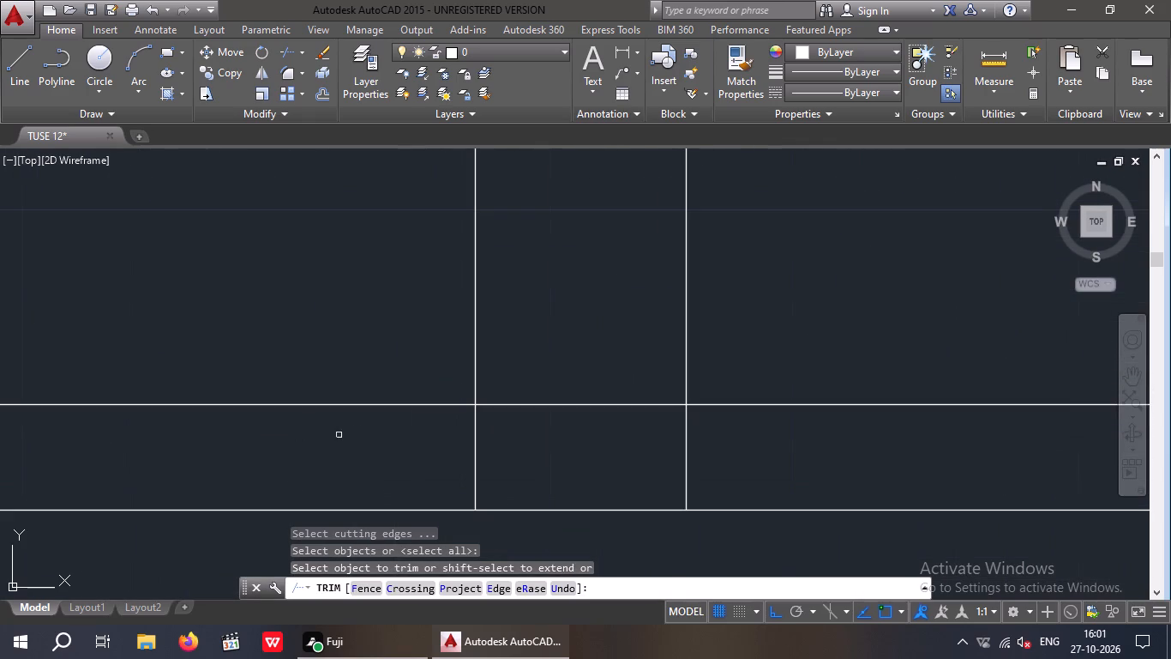
scroll(357, 431, "up", 1)
left_click_drag(371, 453, 342, 432)
left_click(301, 364)
scroll(301, 357, "down", 9)
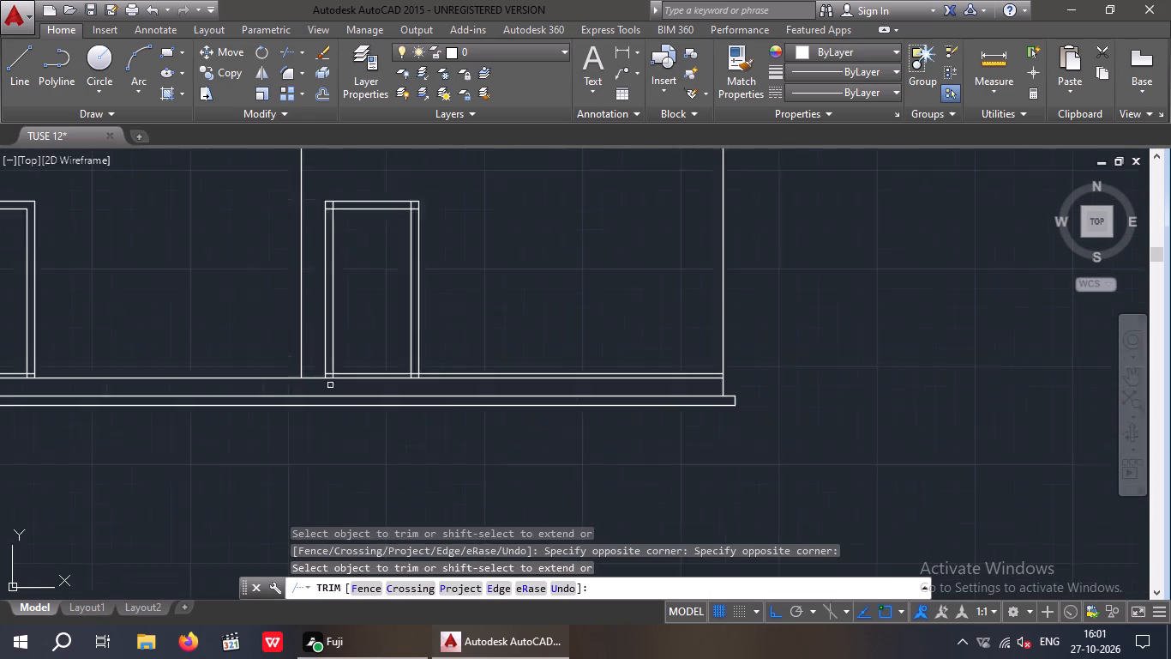
scroll(391, 390, "up", 6)
left_click_drag(396, 357, 380, 345)
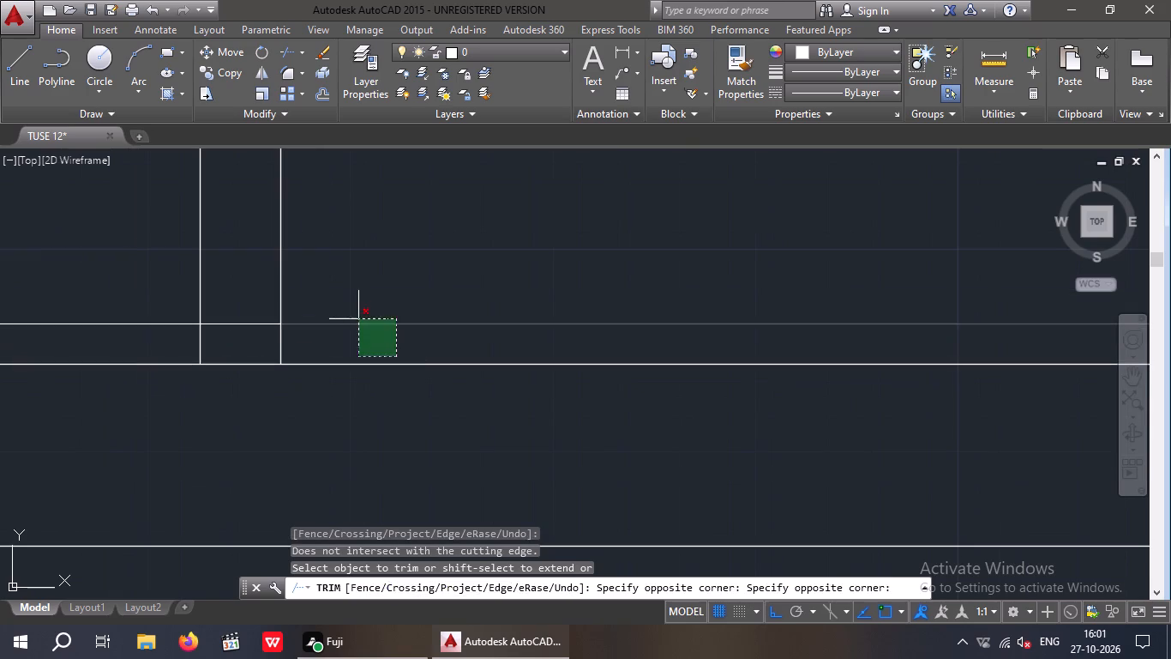
left_click(358, 319)
Trim both inner frame lines of the right door below its 2" bottom line.
scroll(389, 309, "down", 3)
middle_click_drag(360, 386, 453, 402)
scroll(240, 345, "up", 4)
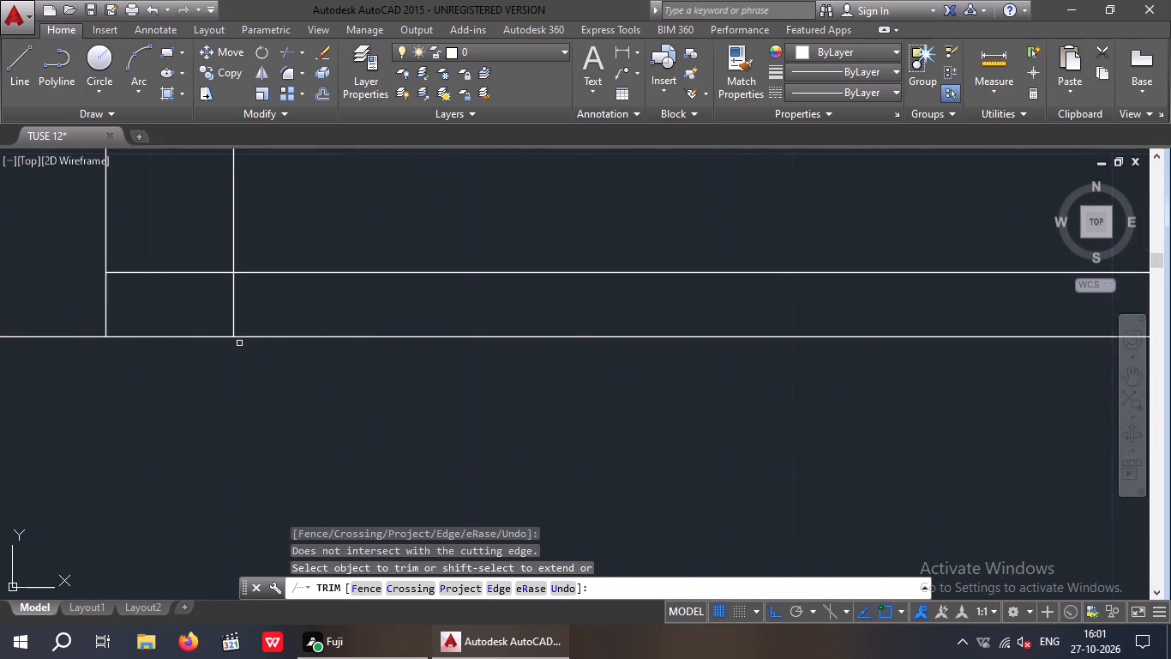
left_click_drag(252, 298, 198, 318)
left_click(197, 318)
scroll(207, 328, "down", 2)
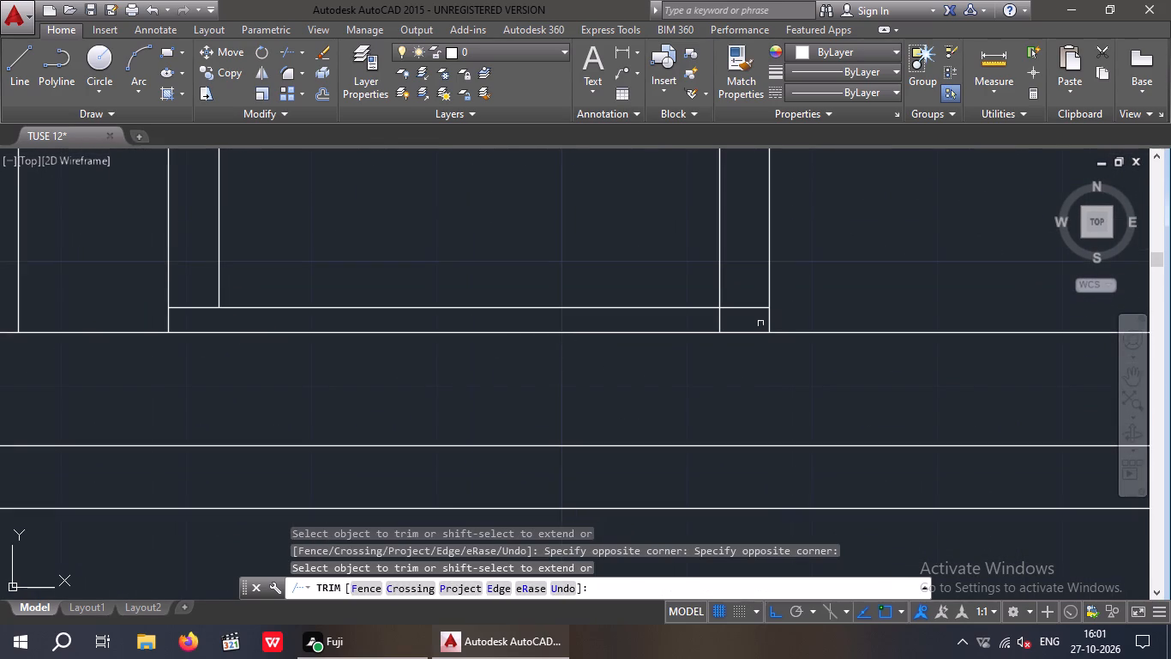
scroll(736, 323, "up", 2)
left_click_drag(727, 307, 642, 329)
left_click(622, 335)
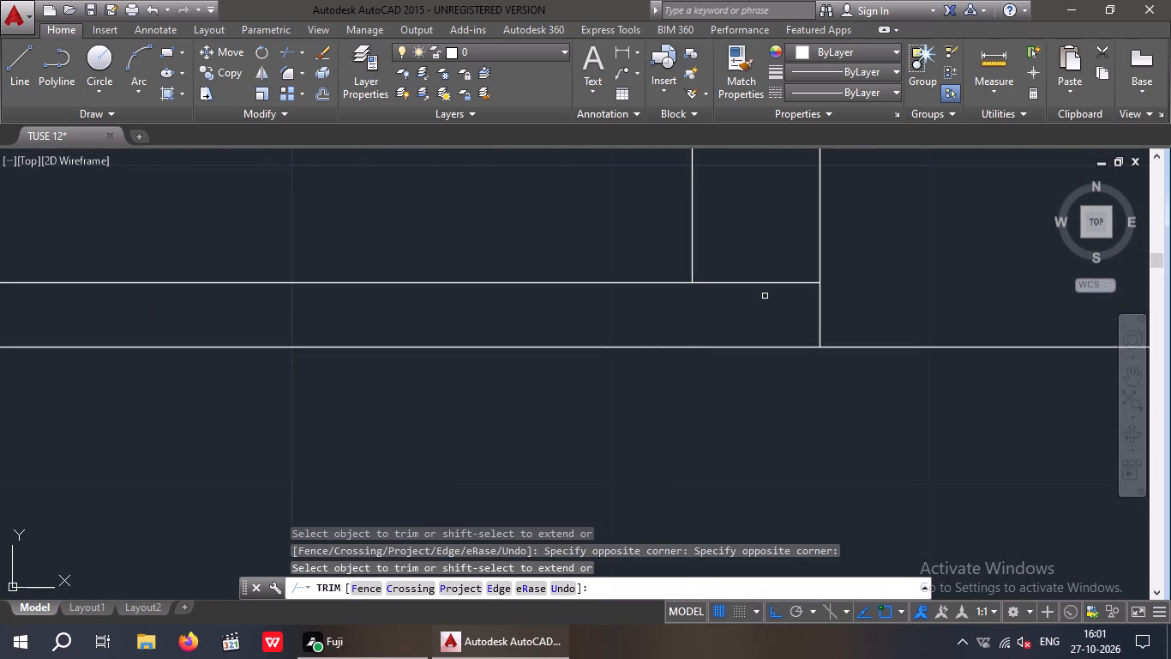
key("Escape")
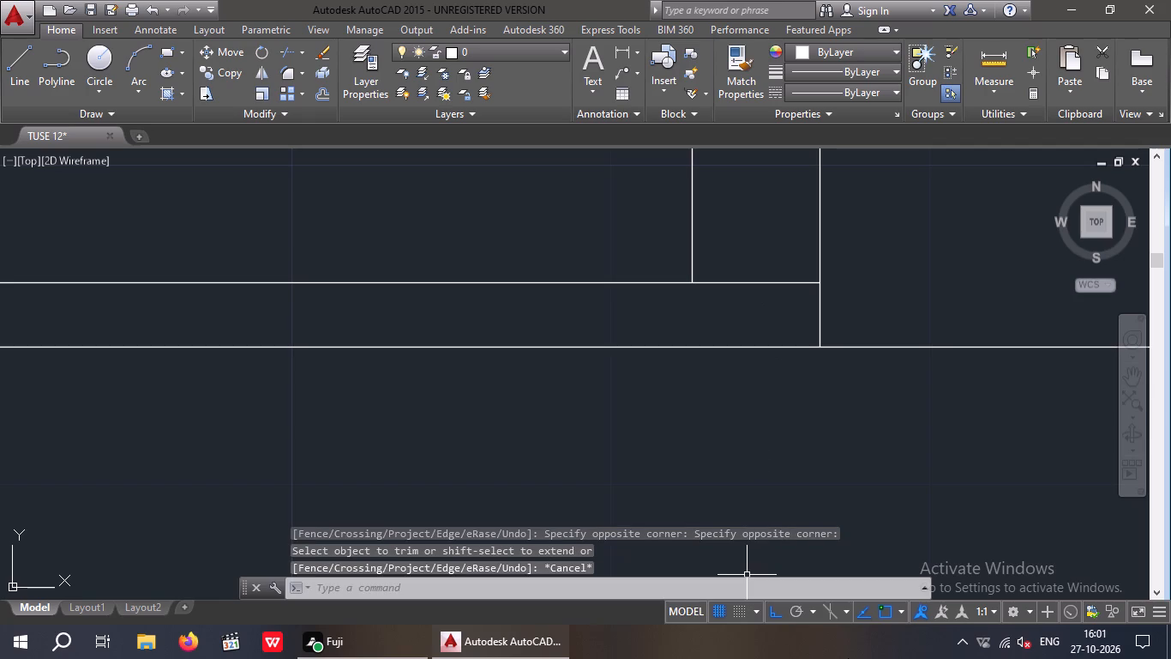
Trim both inner frame lines of the left door below its 2" bottom line.
scroll(594, 441, "down", 1)
middle_click_drag(615, 441, 814, 442)
scroll(787, 420, "down", 3)
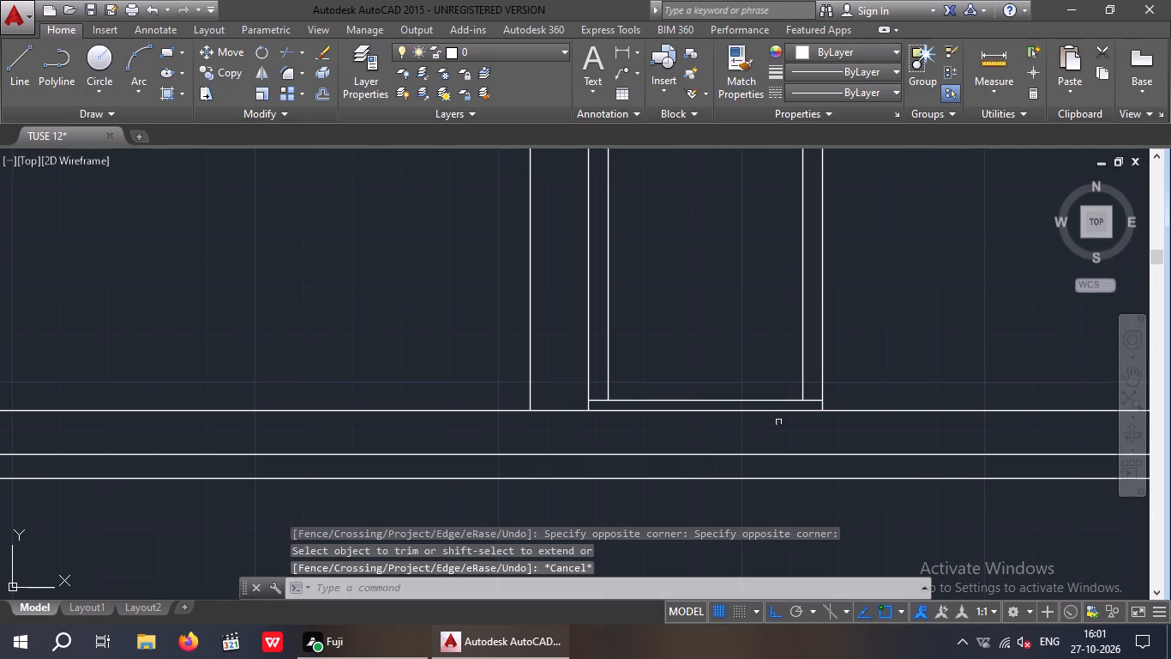
middle_click_drag(698, 449, 814, 449)
scroll(800, 445, "down", 2)
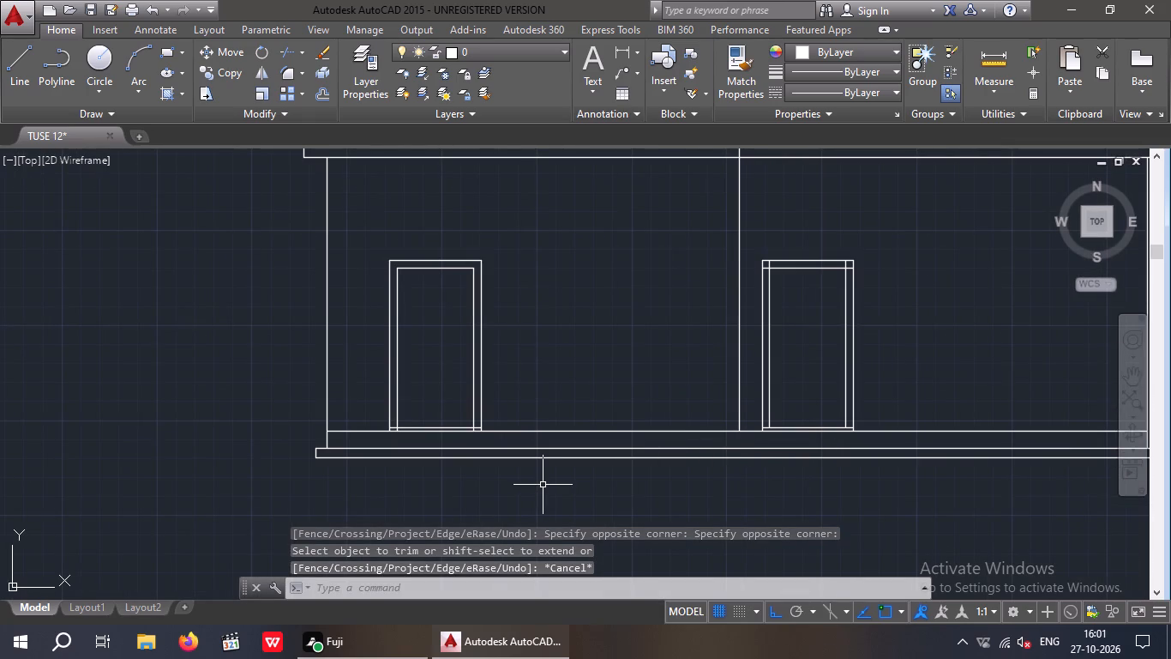
type("TR")
key("space")
key("space")
scroll(453, 431, "up", 5)
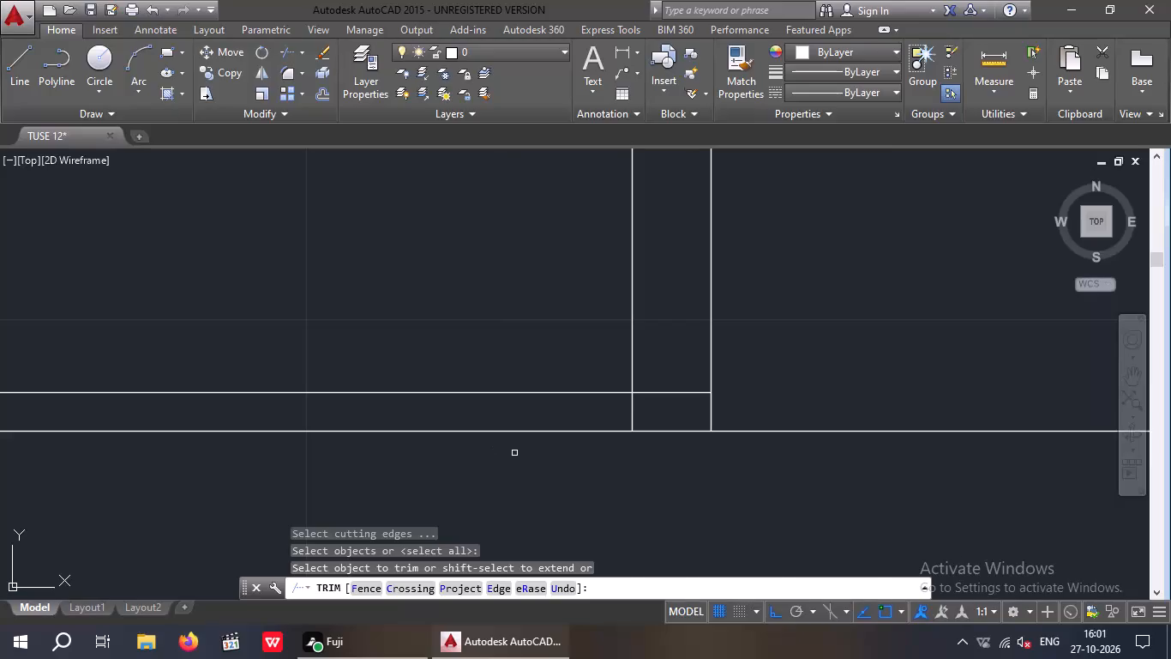
left_click(646, 408)
left_click(621, 412)
scroll(620, 411, "down", 3)
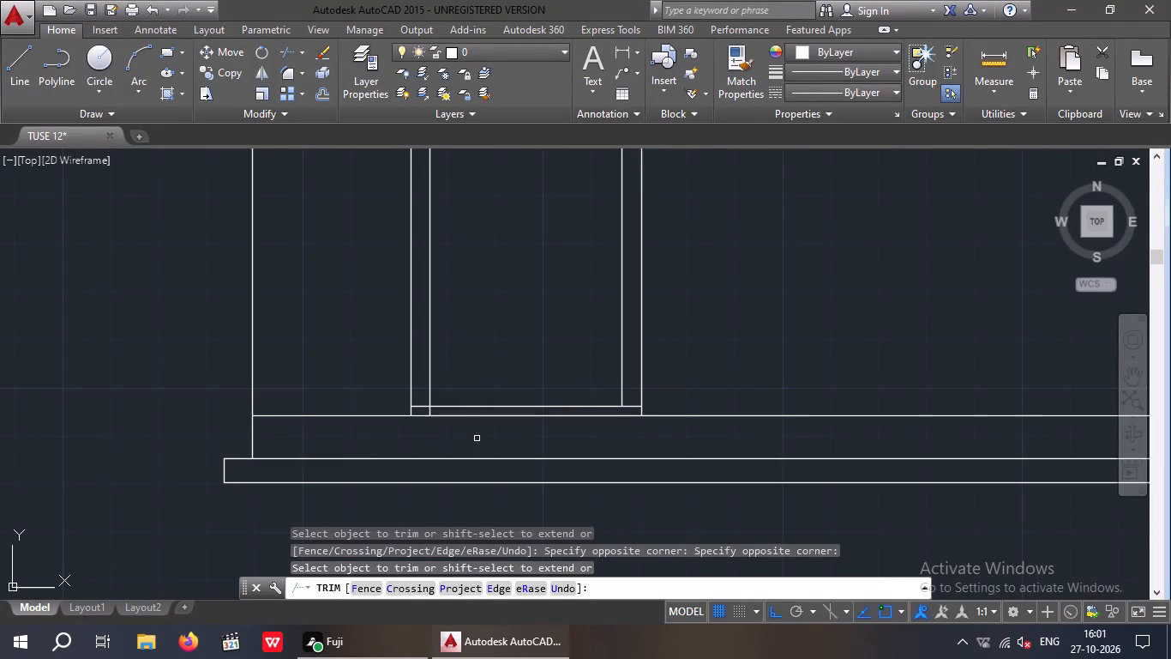
scroll(423, 396, "up", 5)
middle_click_drag(460, 450, 464, 254)
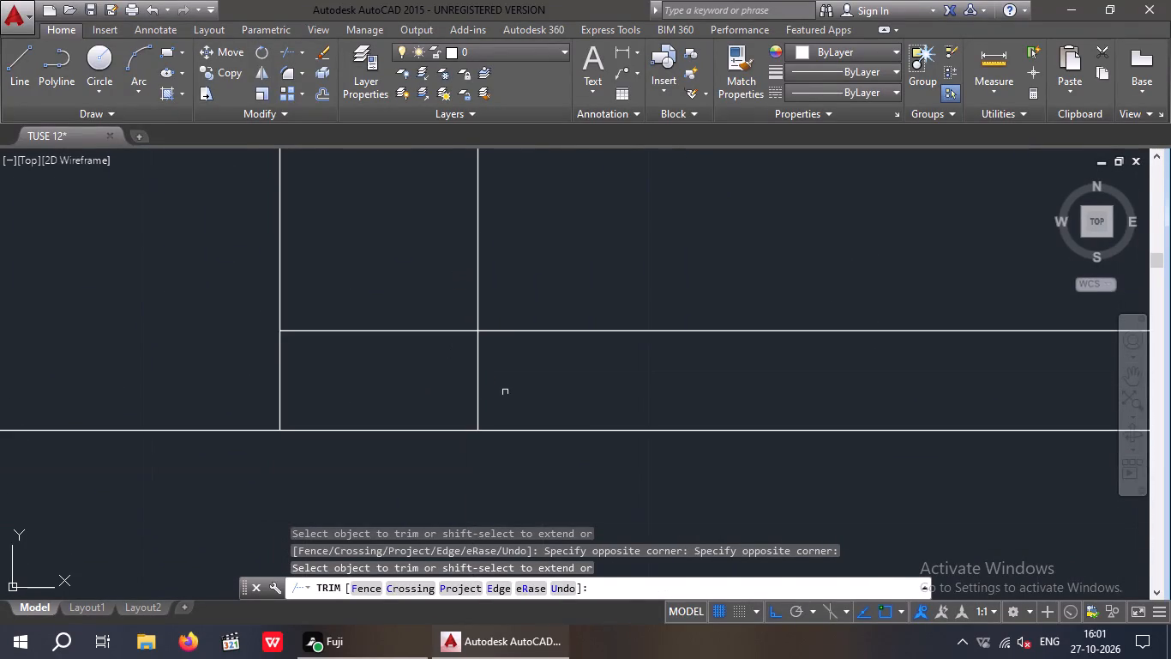
left_click_drag(512, 366, 463, 381)
left_click(449, 386)
scroll(449, 382, "down", 4)
key("Escape")
key("Escape")
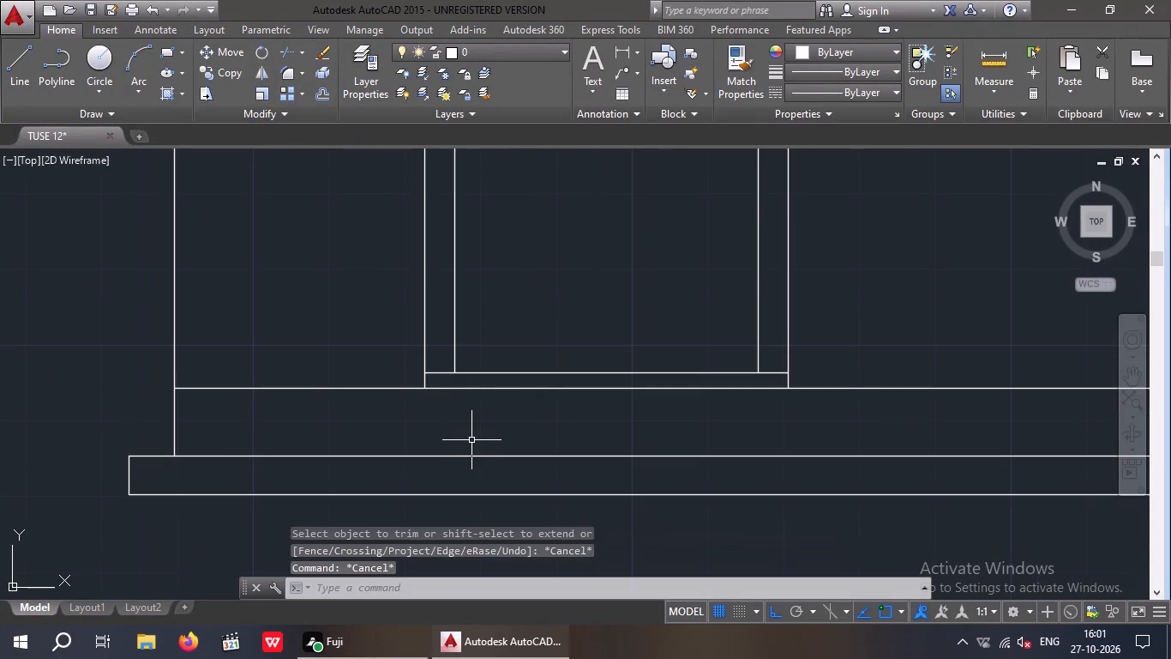
Offset the left door's bottom line 4" upward.
key("o")
key("Return")
key("4")
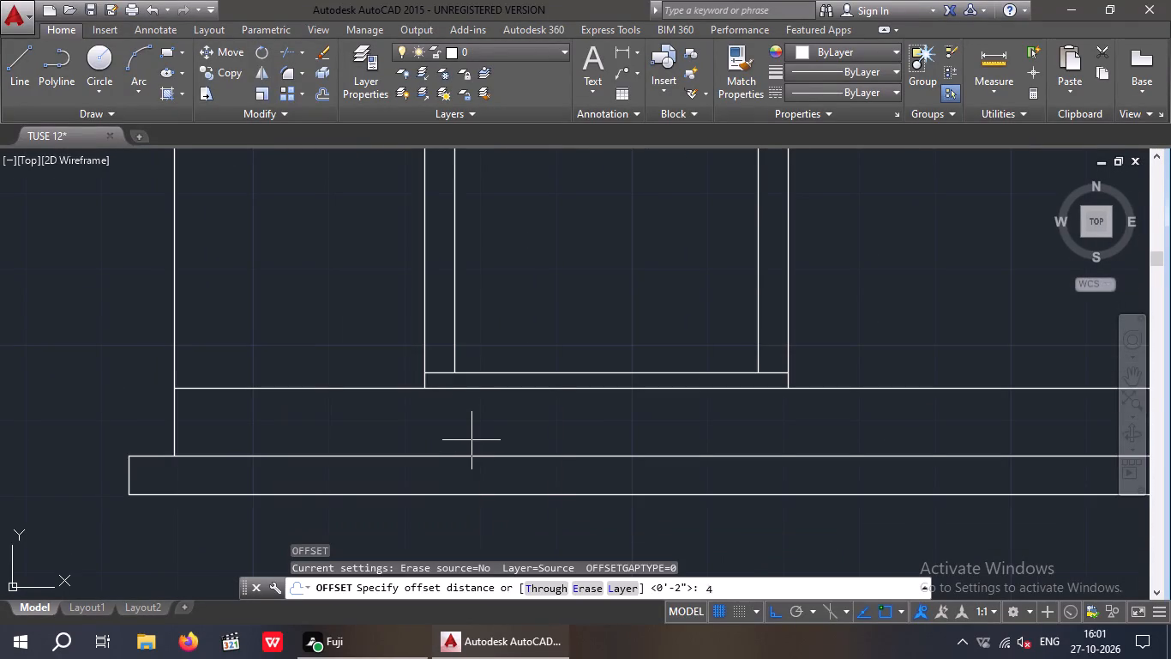
key("shift+quotedbl")
key("Return")
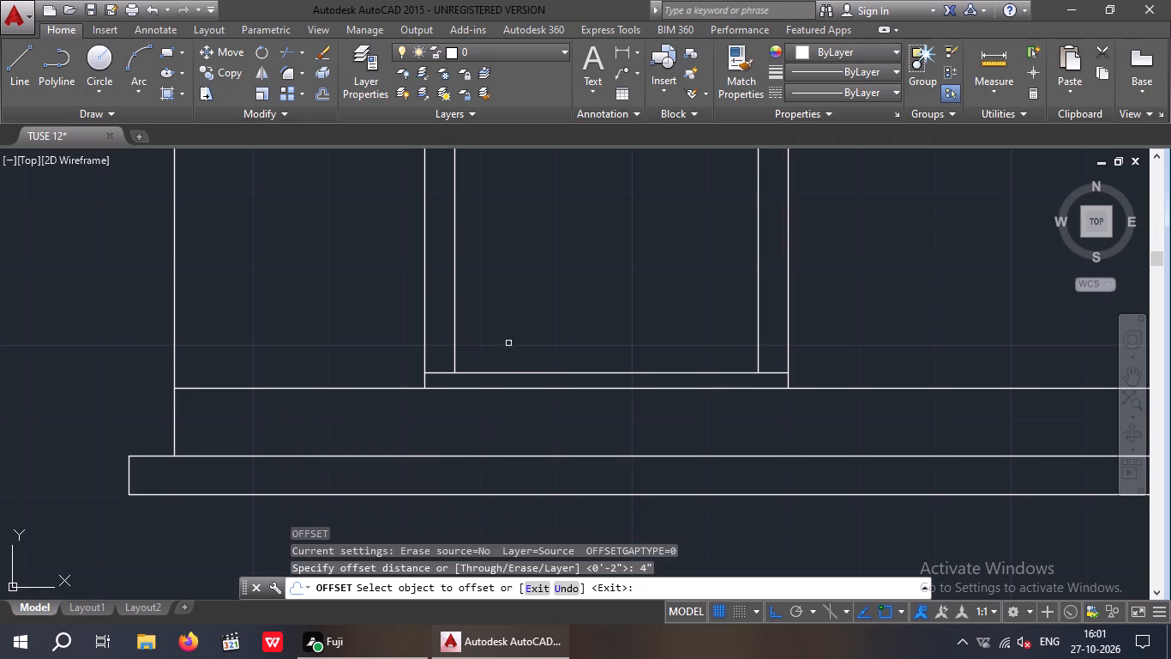
left_click_drag(513, 372, 505, 316)
left_click(505, 287)
Offset the right door's bottom line 4" upward.
middle_click_drag(552, 290, 424, 365)
scroll(405, 325, "down", 2)
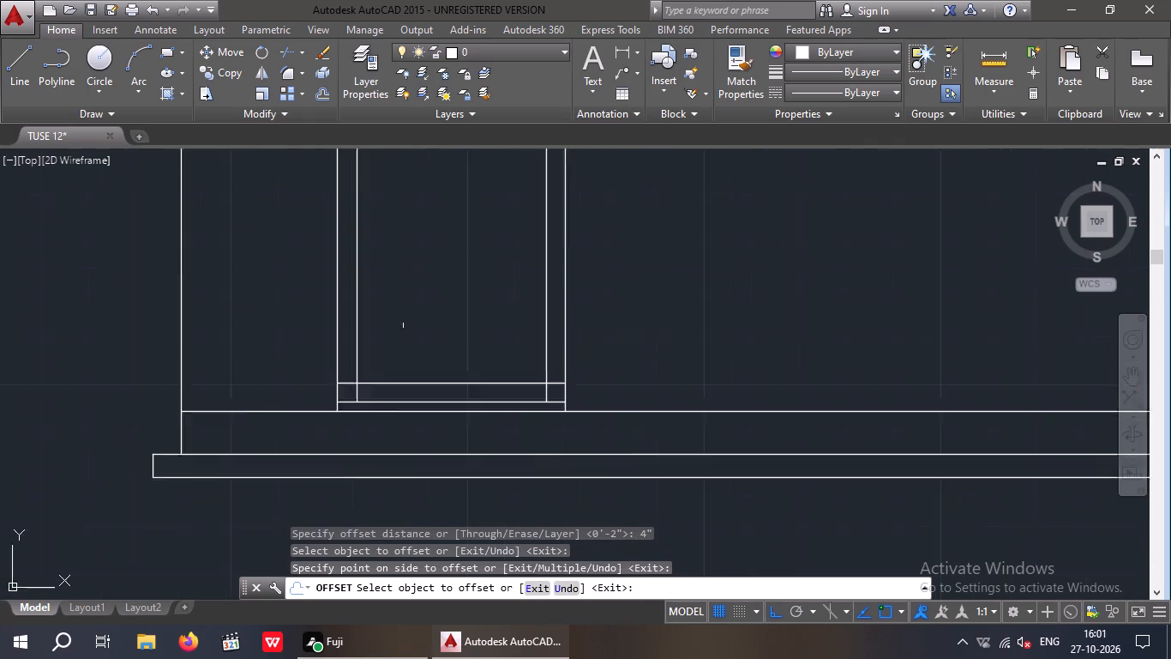
scroll(405, 325, "down", 1)
scroll(830, 338, "up", 2)
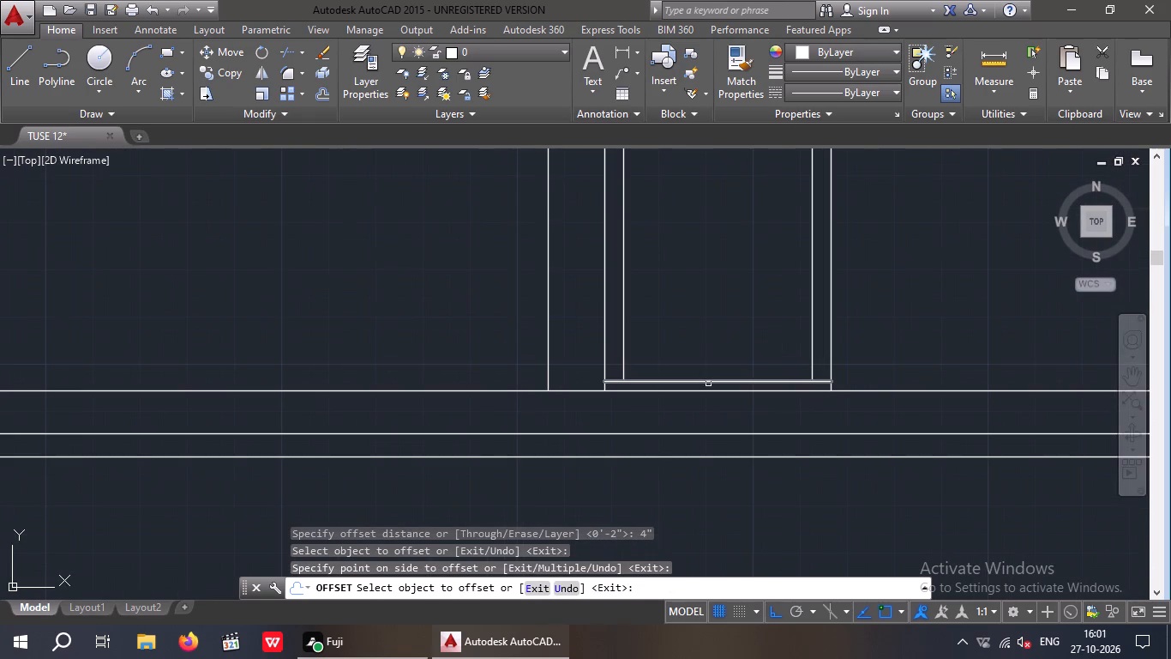
left_click_drag(708, 384, 692, 354)
left_click(684, 315)
key("Escape")
key("Escape")
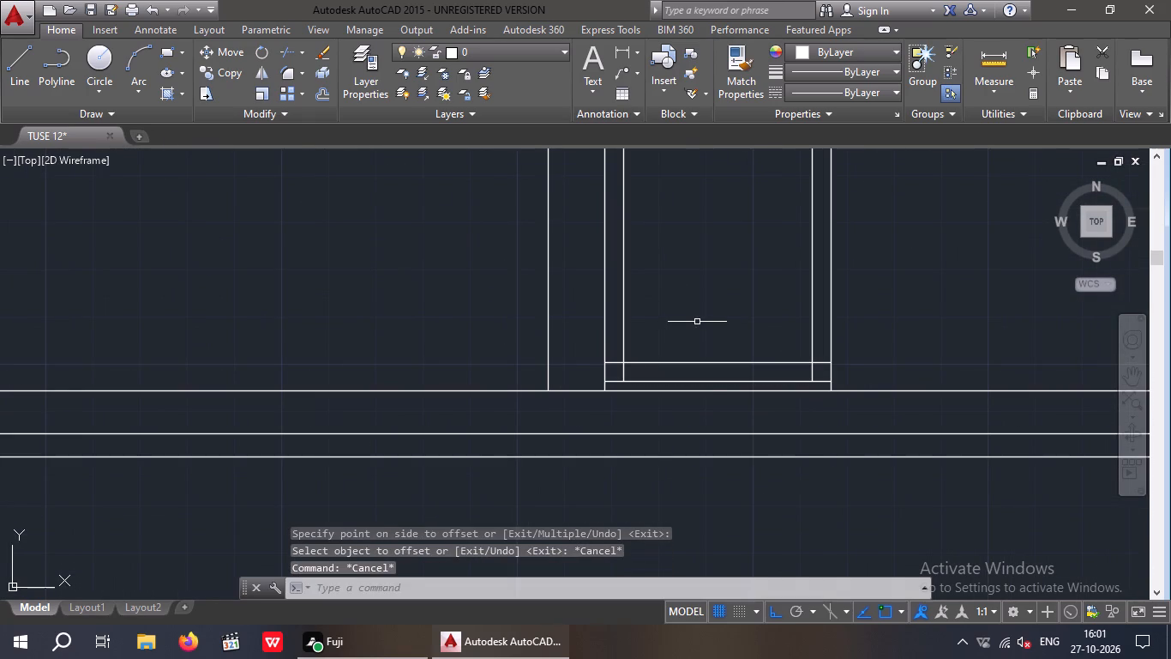
Trim the overlapping inner frame and 4" bottom line ends at both lower corners of the right door.
type("TR")
key("space")
key("space")
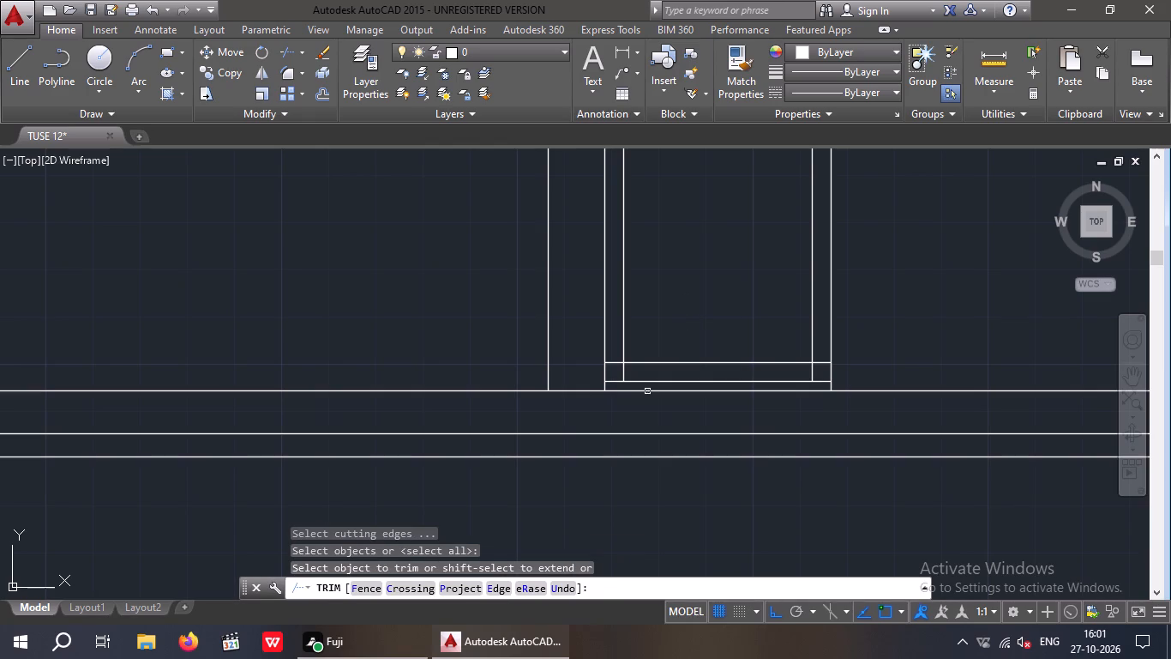
scroll(616, 364, "up", 3)
left_click_drag(665, 381, 629, 401)
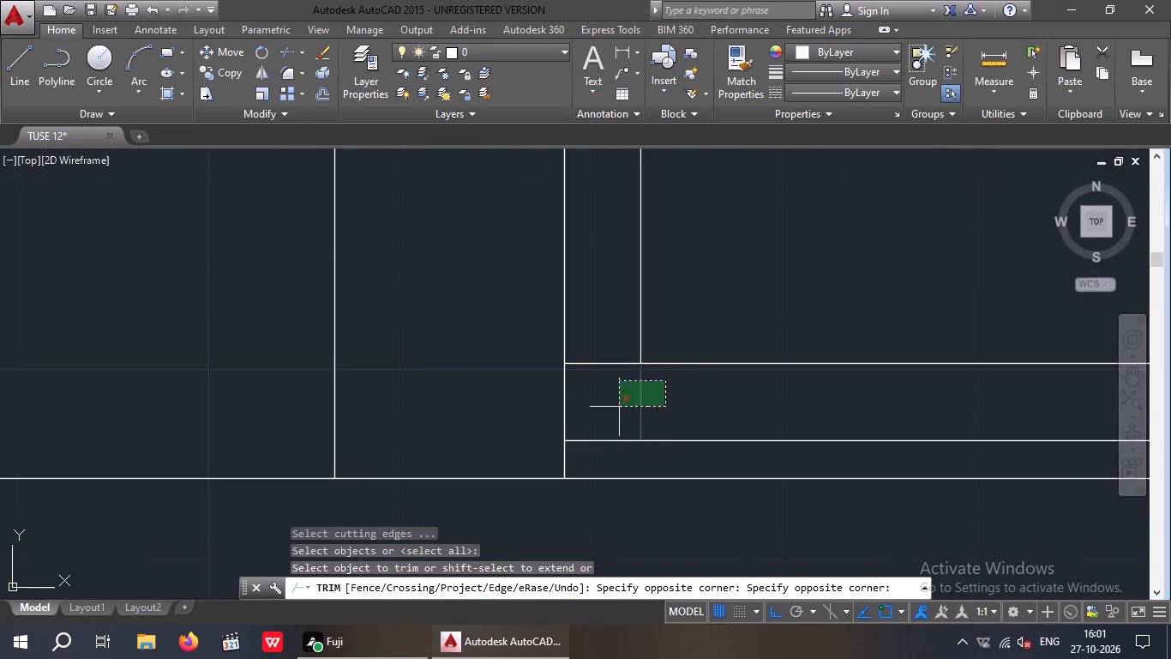
left_click(619, 407)
left_click_drag(621, 407, 616, 384)
left_click(612, 350)
scroll(591, 338, "down", 4)
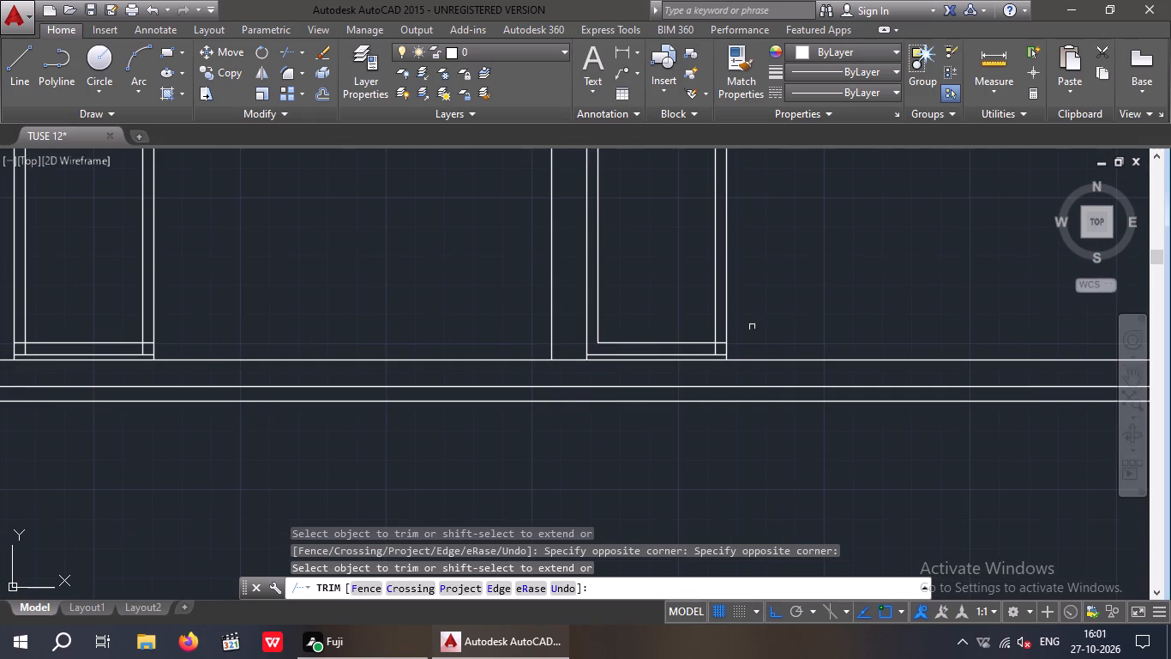
scroll(724, 355, "up", 5)
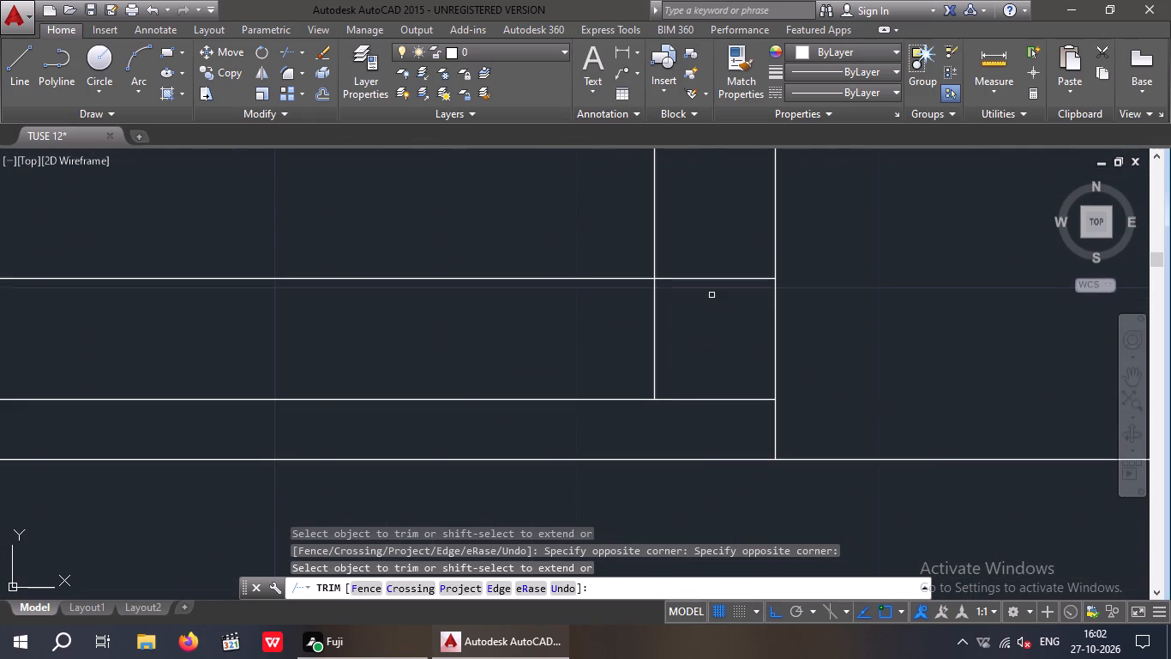
left_click_drag(688, 312, 651, 345)
left_click(646, 346)
left_click_drag(709, 323, 702, 300)
left_click(696, 258)
Trim the overlapping inner frame and 4" bottom line ends at both lower corners of the left door.
scroll(695, 259, "down", 4)
middle_click_drag(700, 346, 716, 363)
scroll(716, 365, "down", 2)
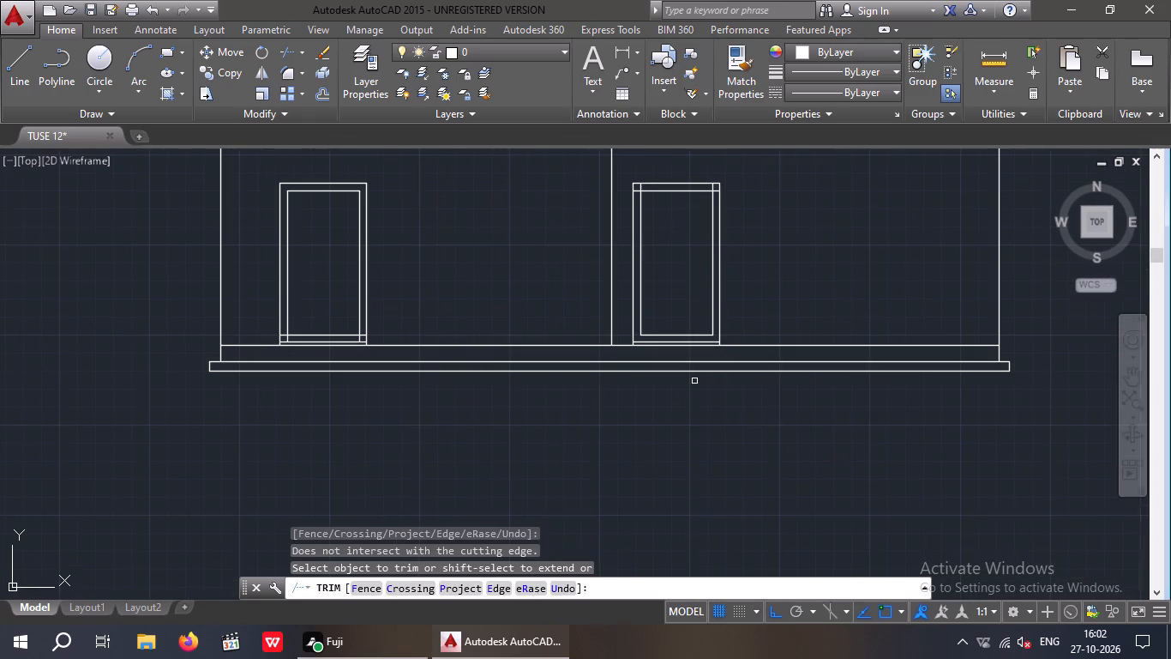
middle_click_drag(628, 414, 690, 455)
scroll(340, 387, "up", 4)
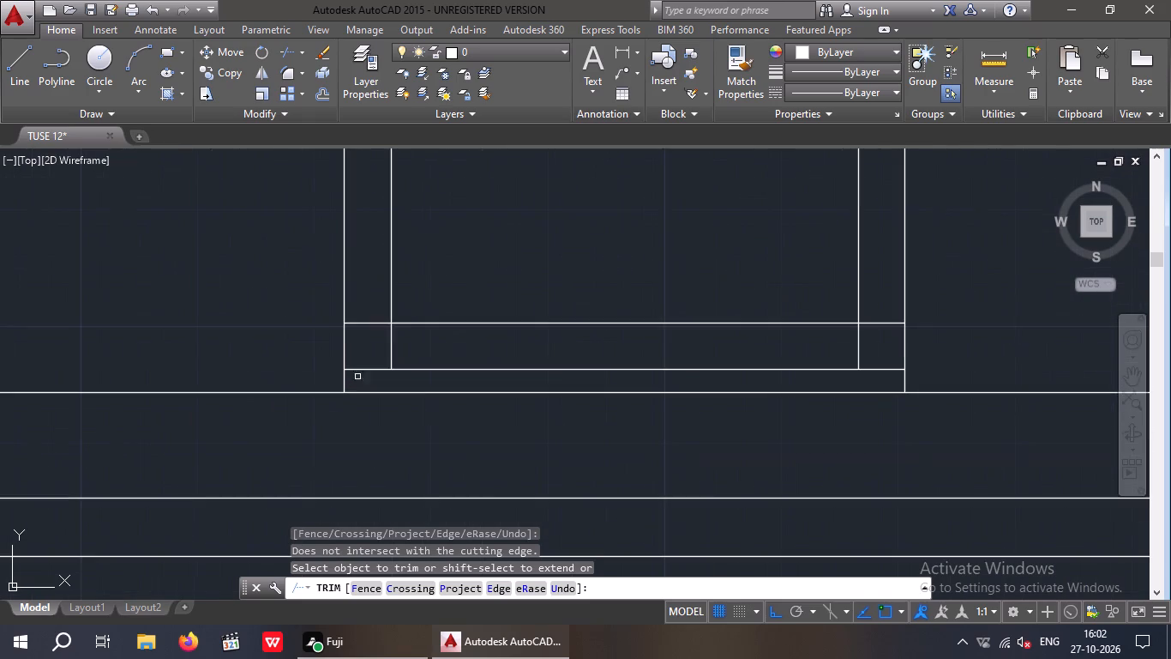
scroll(388, 343, "up", 3)
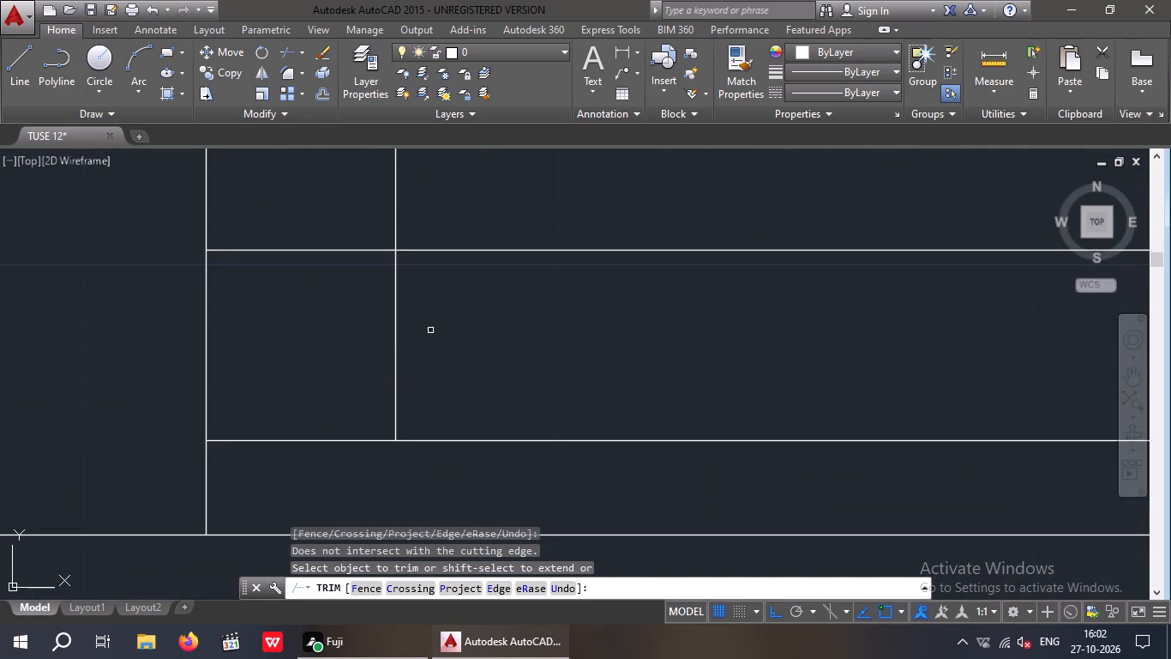
left_click_drag(430, 323, 374, 364)
left_click_drag(369, 366, 356, 374)
left_click(337, 354)
left_click(285, 227)
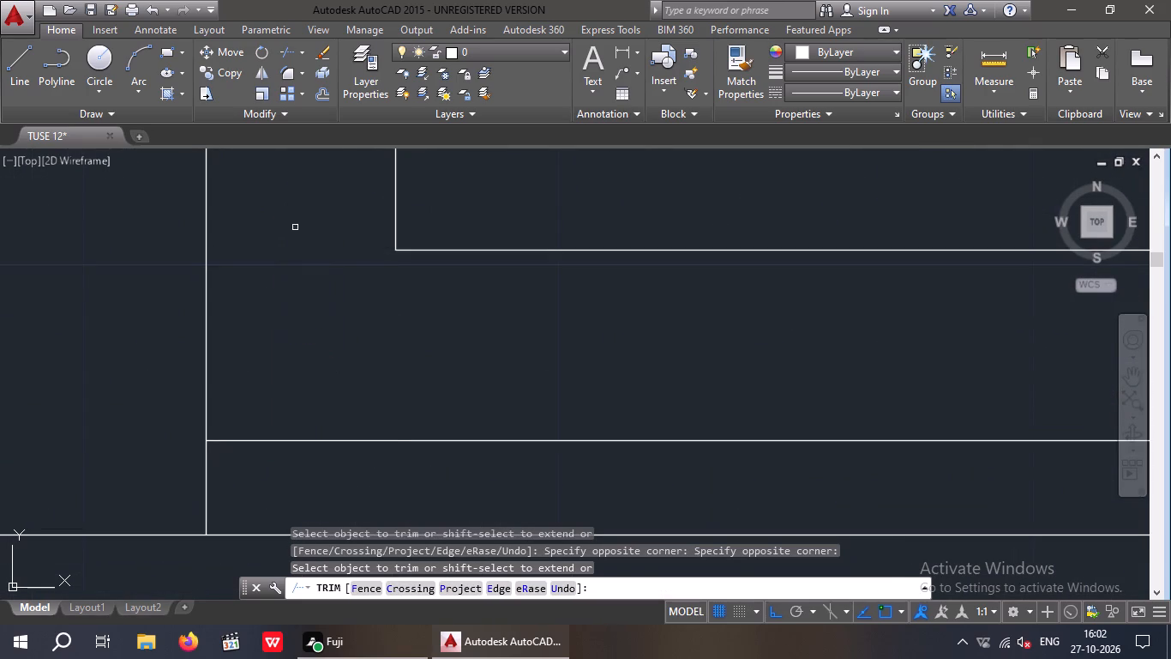
scroll(320, 275, "down", 2)
scroll(567, 332, "down", 1)
middle_click_drag(567, 332, 316, 417)
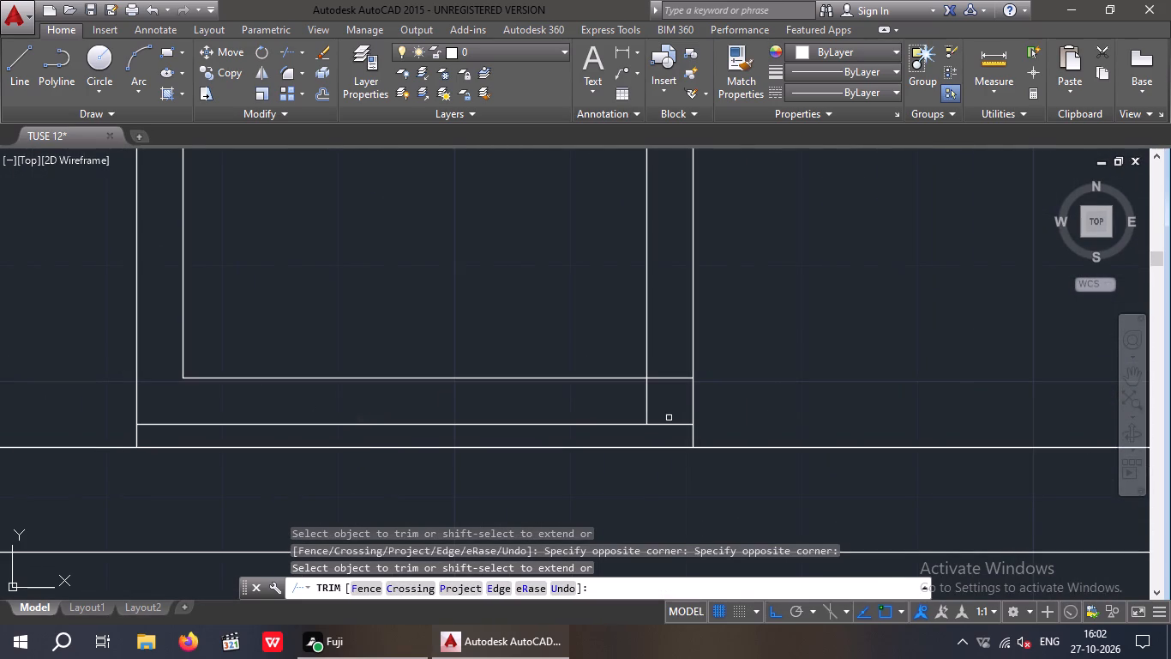
scroll(669, 404, "up", 3)
left_click_drag(640, 373, 579, 411)
left_click(564, 417)
left_click_drag(690, 366, 663, 335)
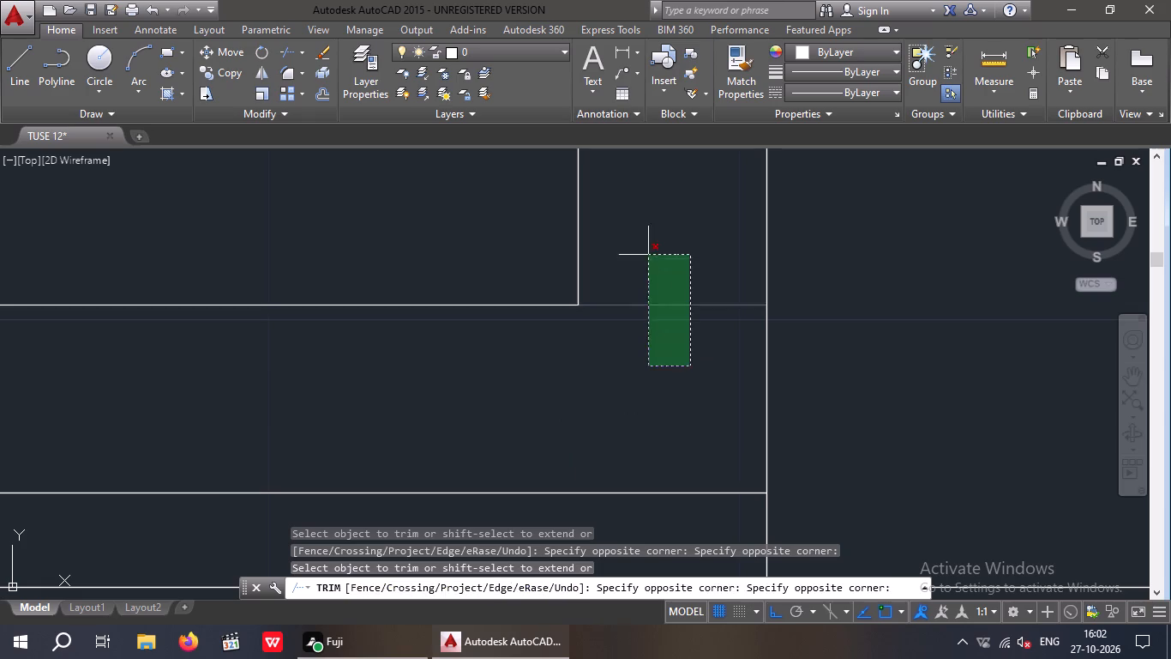
left_click(648, 255)
Trim the overlapping inner frame line ends at both upper corners of the right door.
scroll(665, 289, "down", 4)
scroll(748, 294, "down", 3)
middle_click_drag(743, 324, 441, 493)
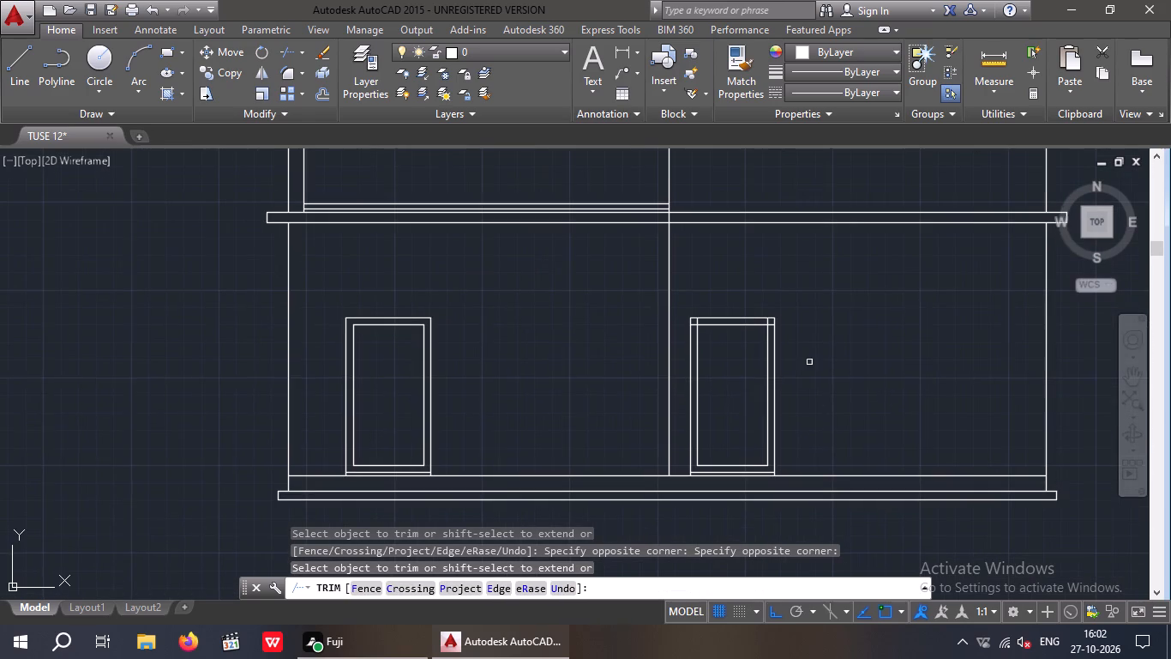
scroll(694, 319, "up", 6)
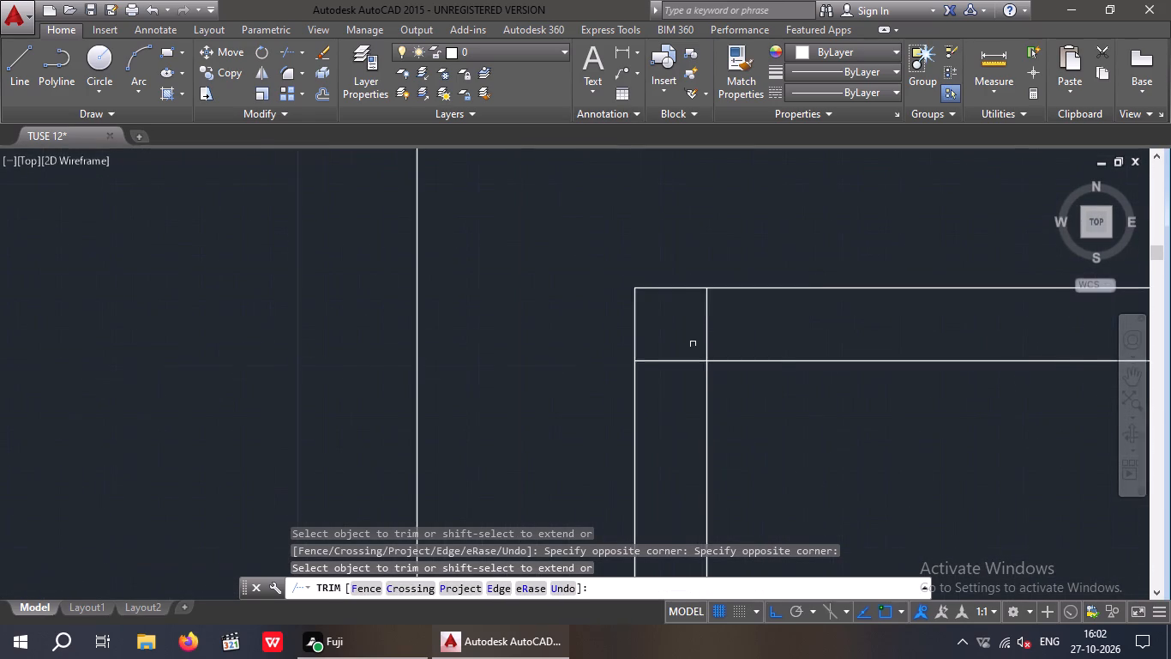
left_click_drag(744, 282, 690, 318)
left_click(684, 323)
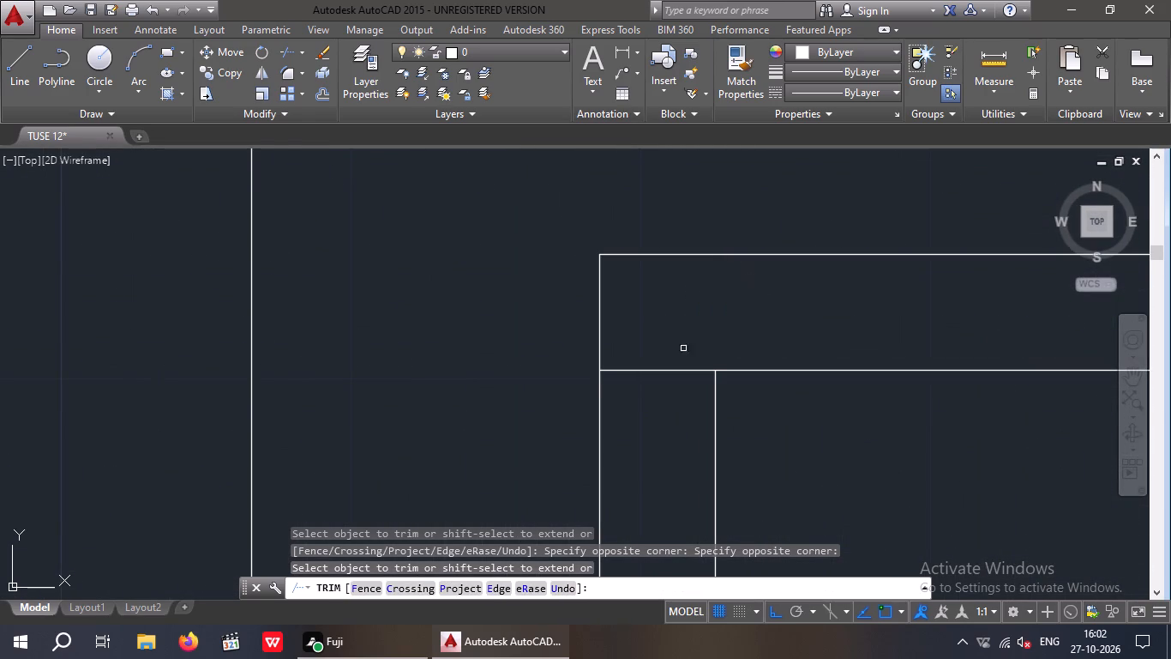
left_click_drag(696, 408, 680, 397)
left_click(656, 335)
scroll(658, 325, "down", 4)
middle_click_drag(766, 369, 766, 369)
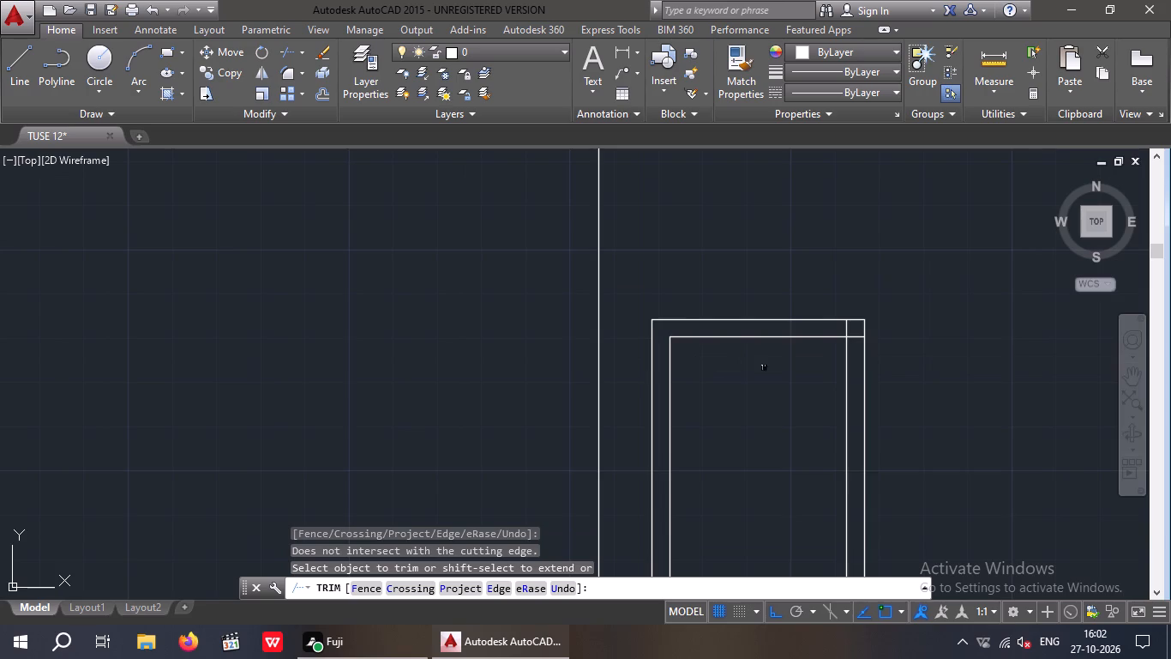
middle_click_drag(766, 369, 653, 399)
scroll(747, 379, "up", 3)
left_click_drag(736, 360, 727, 339)
left_click(726, 318)
left_click_drag(726, 309, 676, 318)
left_click(671, 317)
scroll(694, 289, "down", 3)
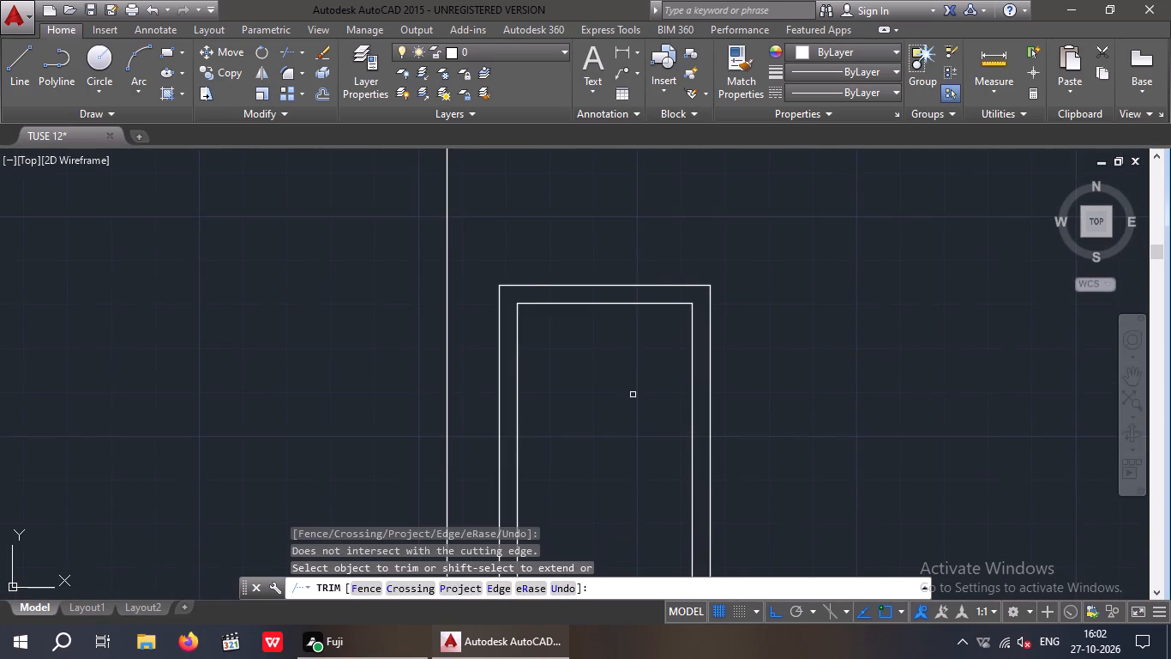
middle_click_drag(634, 394, 662, 301)
scroll(658, 320, "down", 2)
key("Escape")
key("Escape")
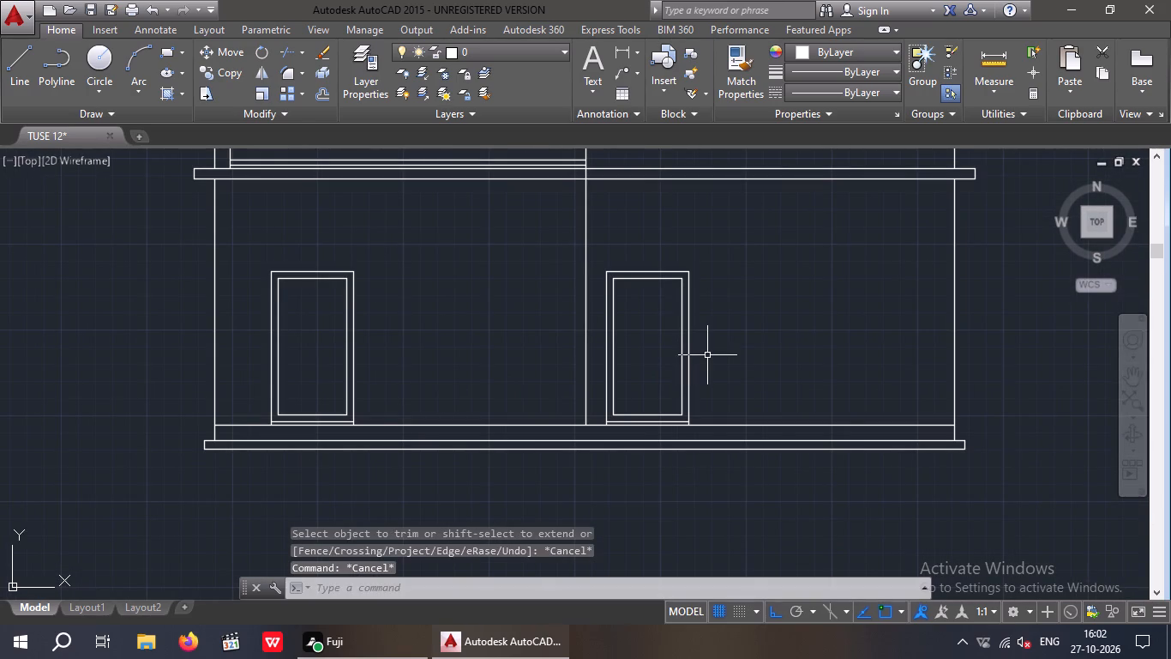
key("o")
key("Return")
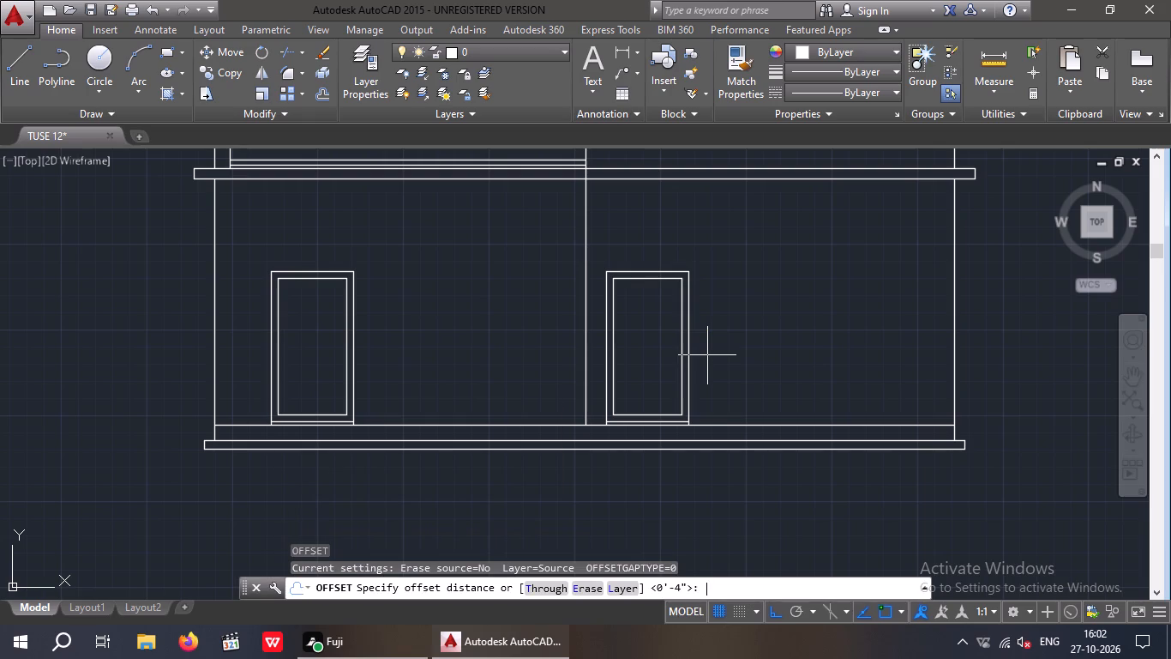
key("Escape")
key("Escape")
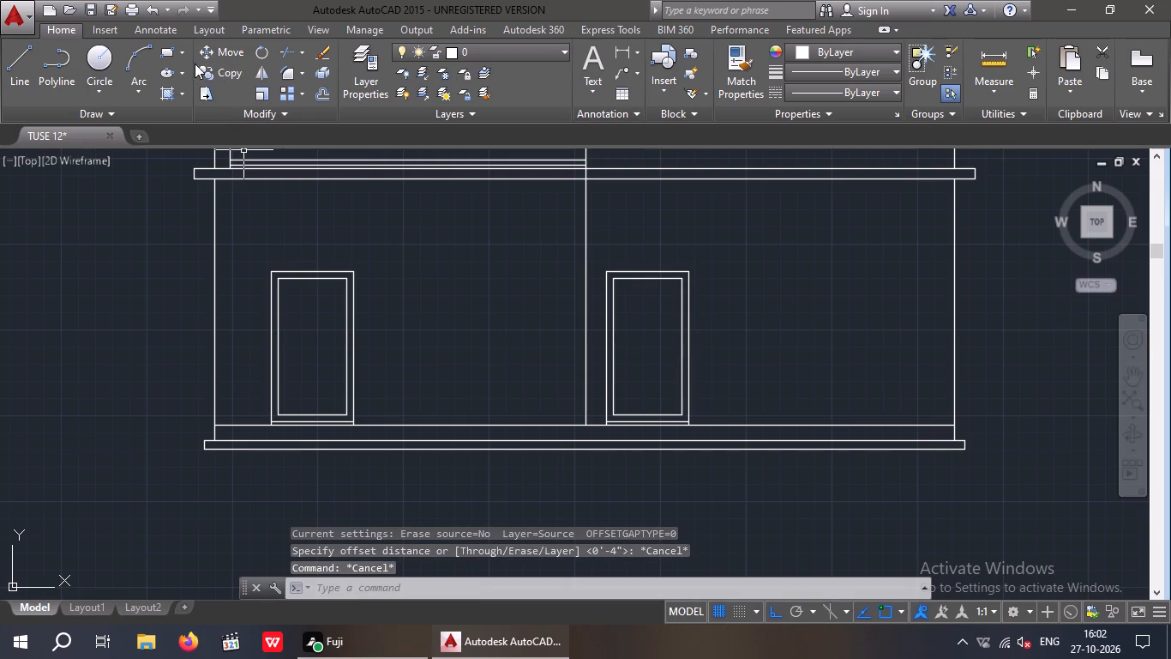
Draw a freehand rectangular panel inside the left door's inner frame, leaving a margin on all sides.
left_click(164, 51)
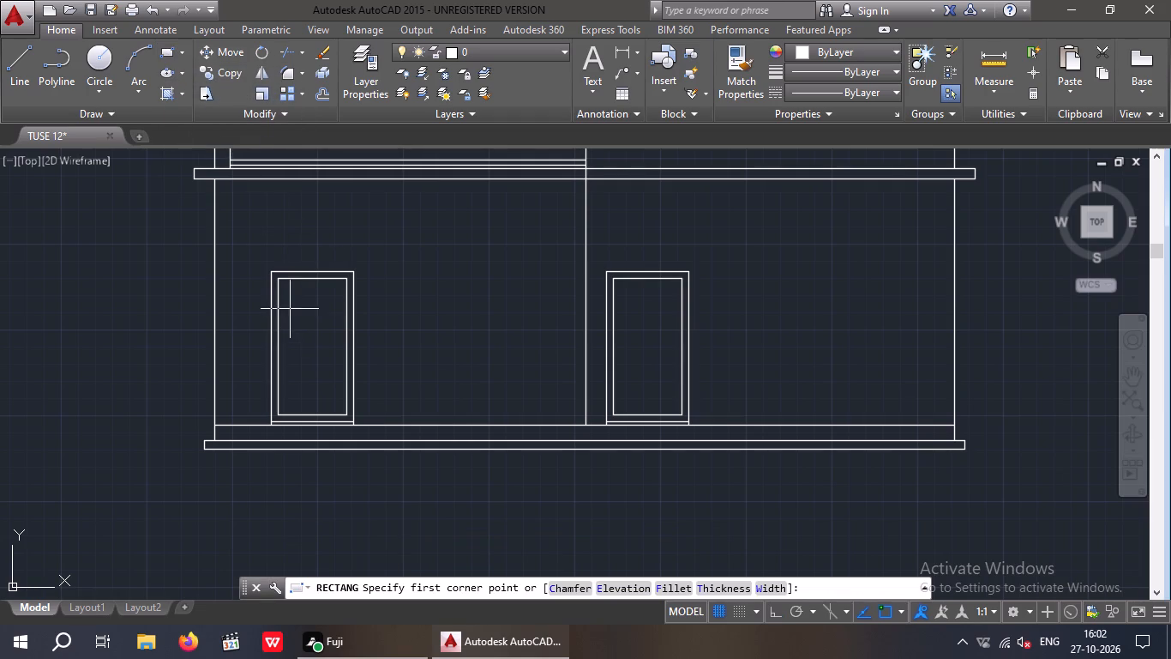
scroll(286, 306, "up", 2)
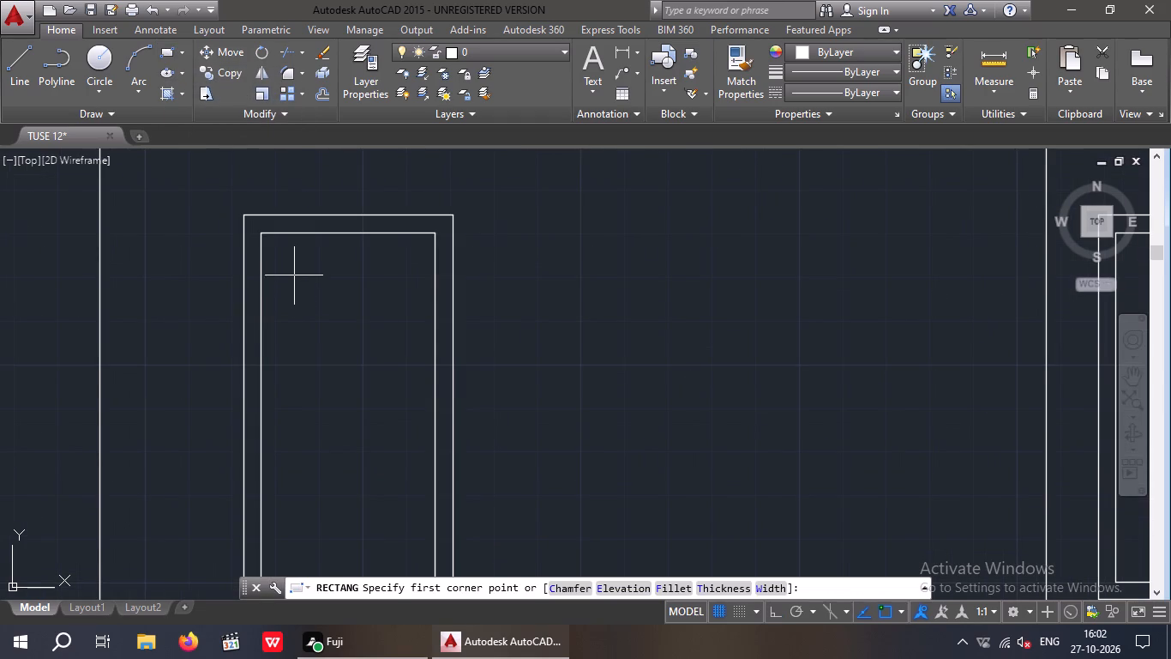
left_click_drag(293, 270, 298, 278)
middle_click_drag(375, 450, 353, 322)
scroll(353, 322, "up", 1)
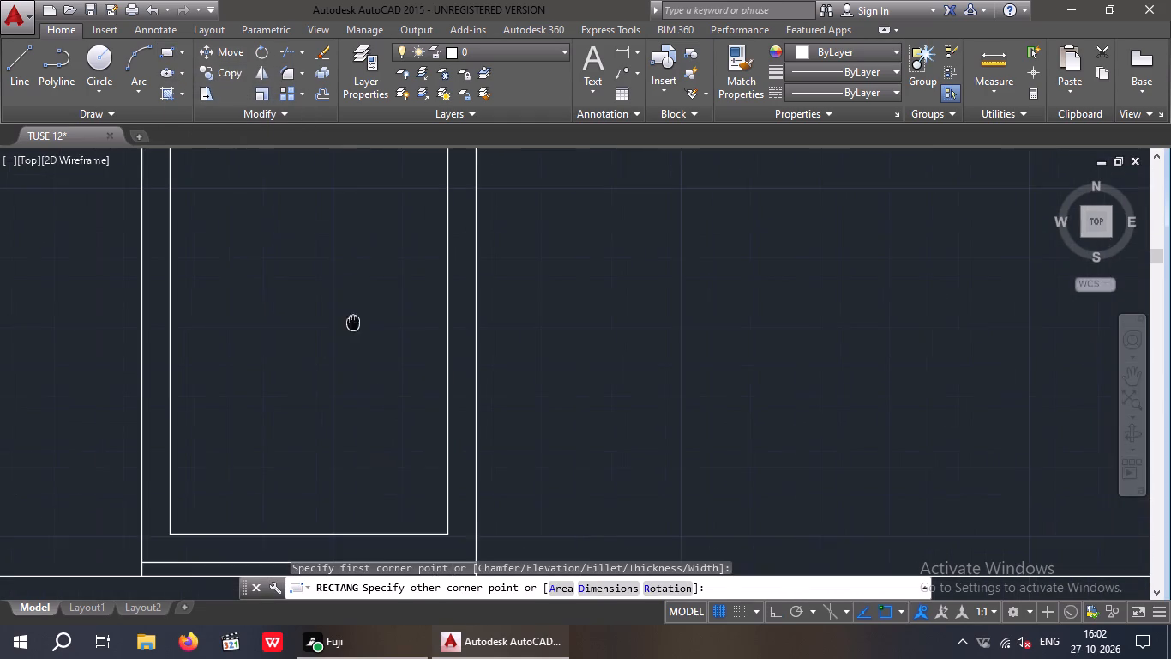
scroll(358, 340, "down", 2)
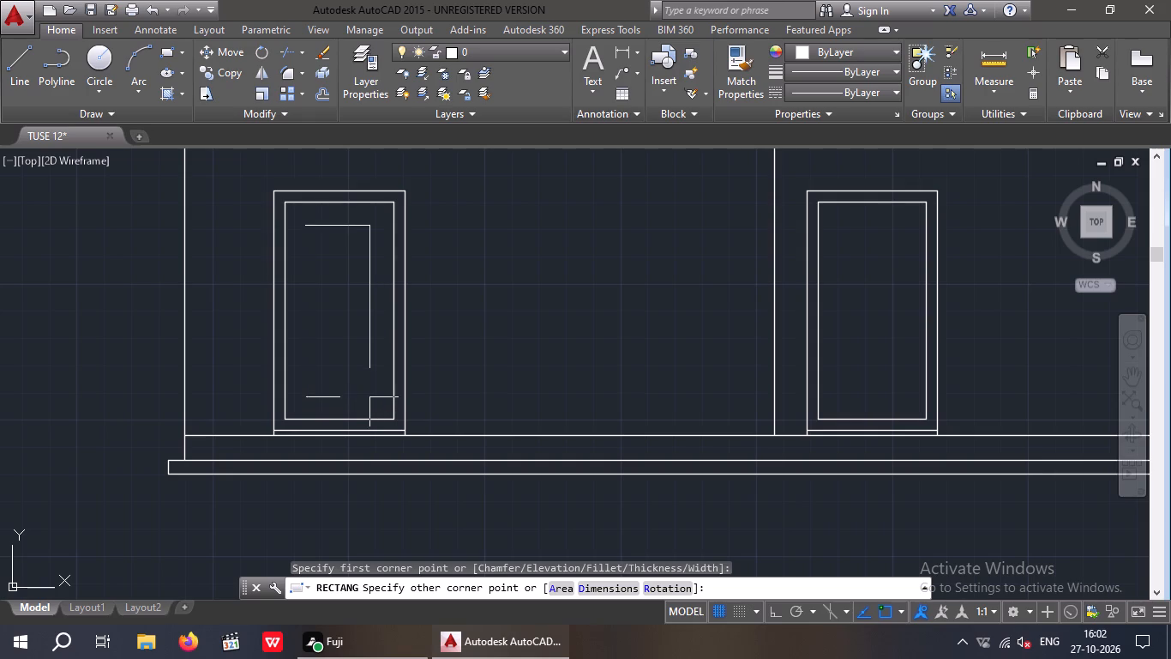
left_click(369, 397)
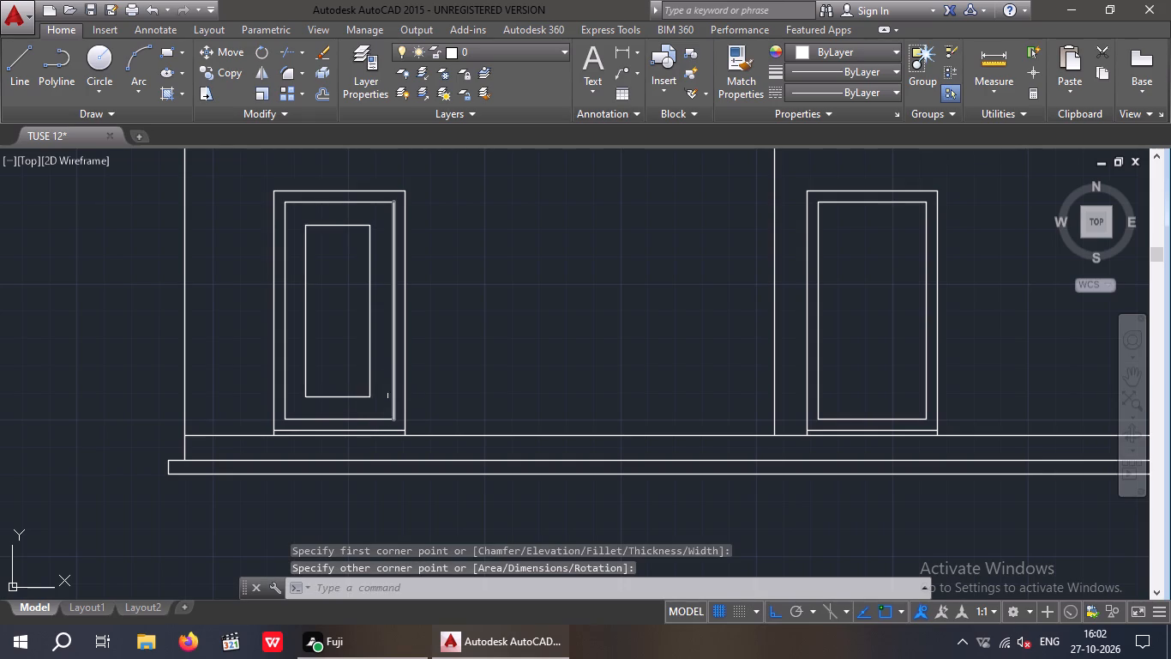
Draw a freehand rectangular panel inside the right door's inner frame, similar to the left door's panel.
middle_click_drag(628, 295, 355, 329)
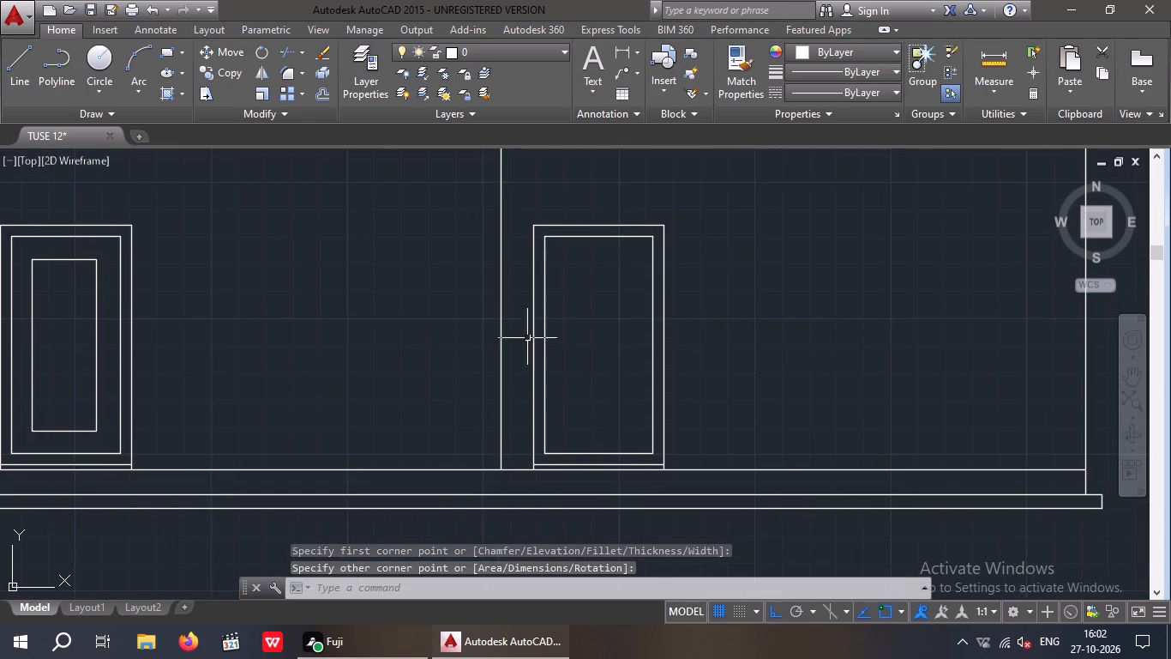
key("space")
scroll(594, 278, "up", 2)
scroll(515, 229, "down", 2)
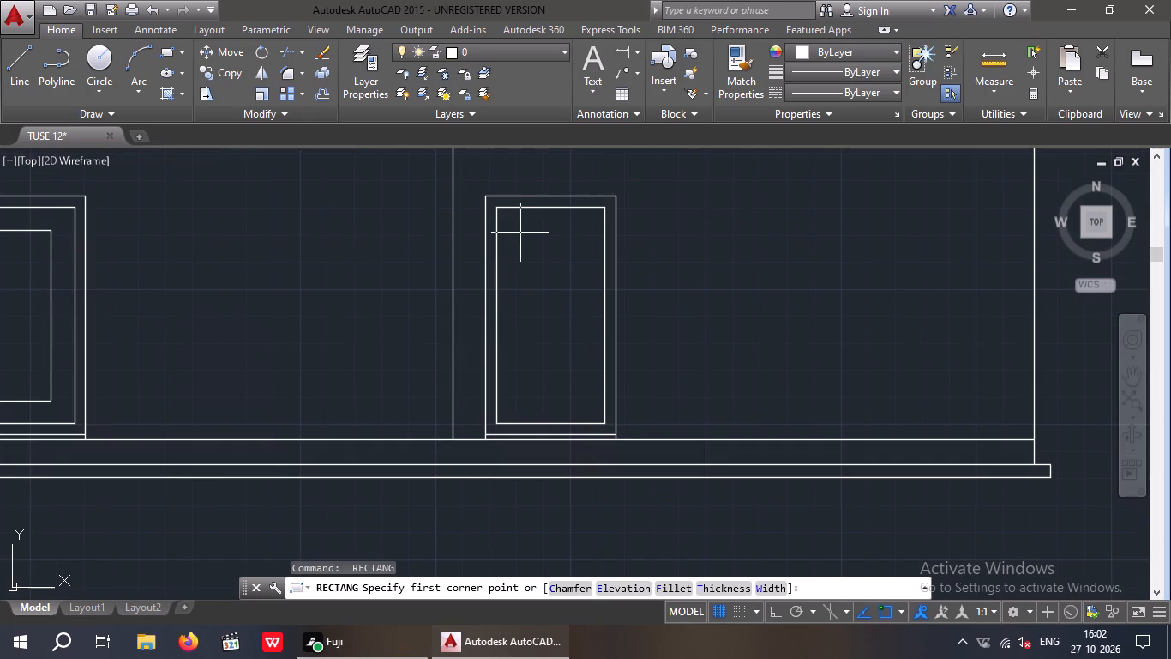
left_click(519, 231)
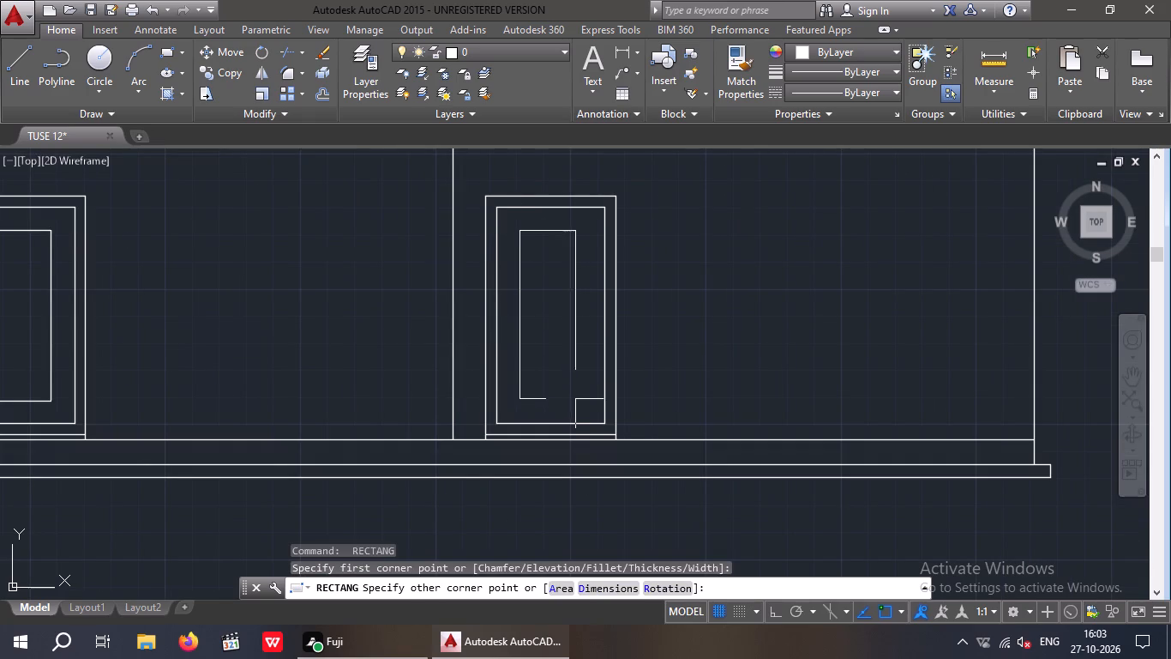
scroll(573, 398, "up", 1)
scroll(573, 408, "down", 1)
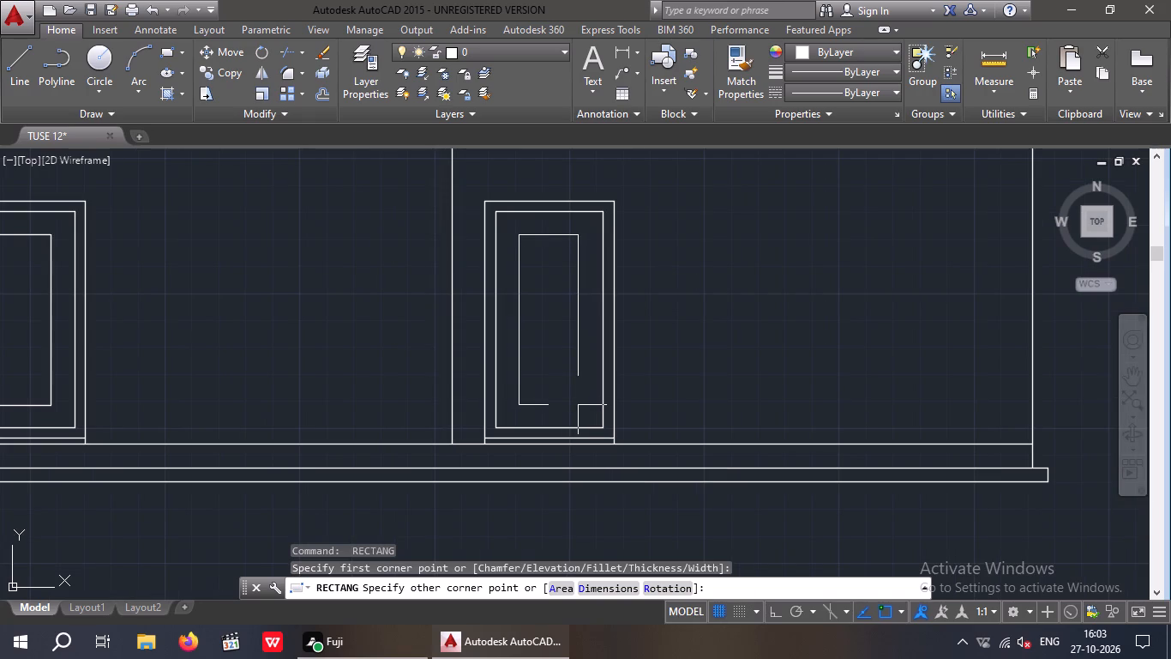
left_click(578, 405)
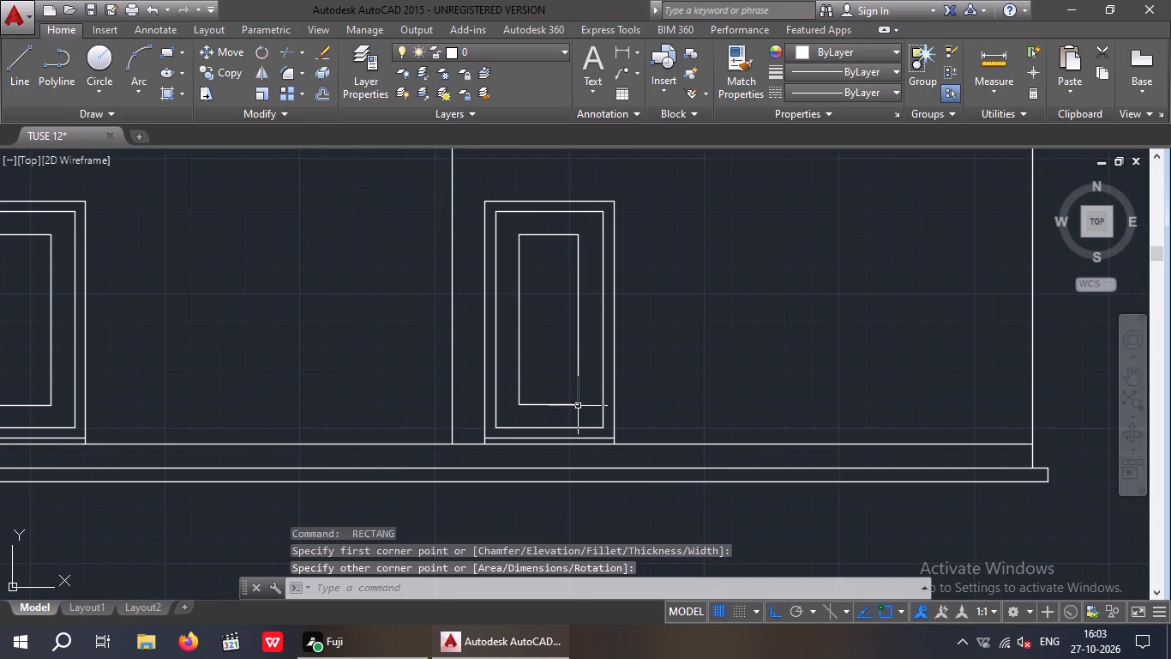
middle_click_drag(756, 350, 862, 328)
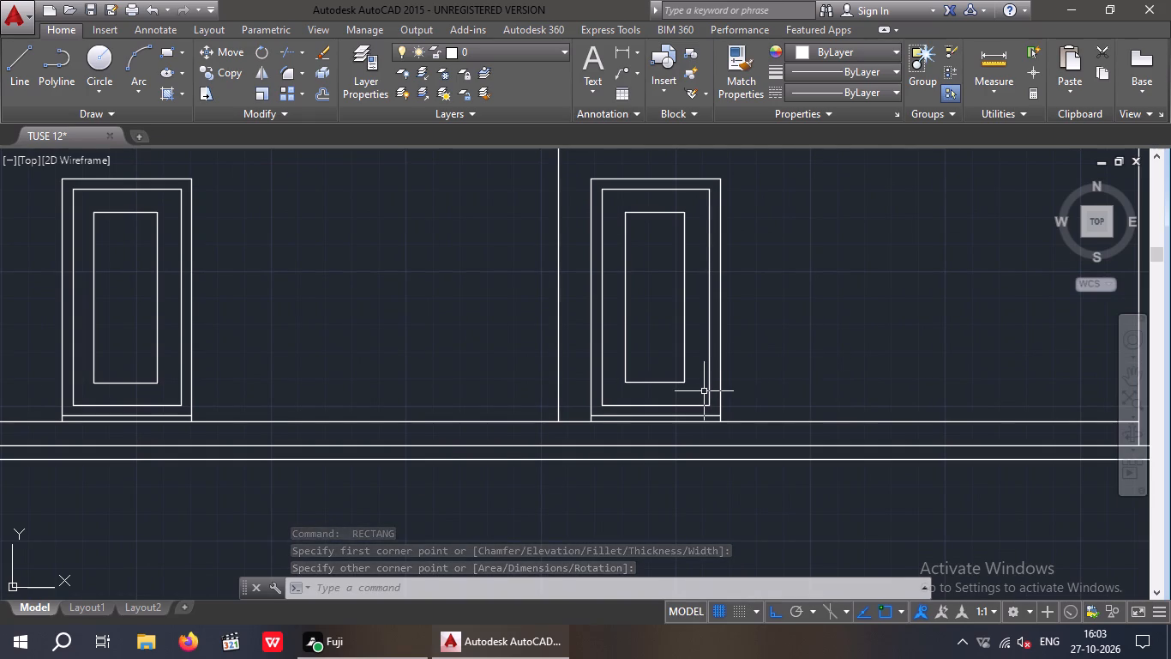
key("Escape")
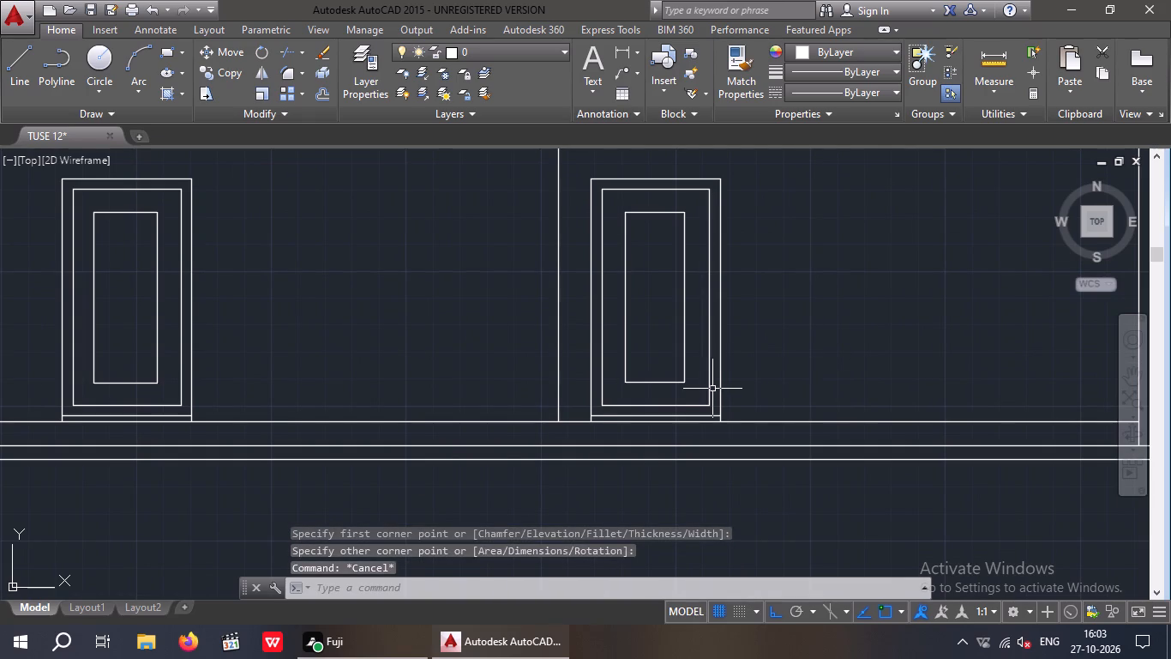
Offset the right door's panel rectangle 4" inward.
key("o")
key("Return")
type("4\"")
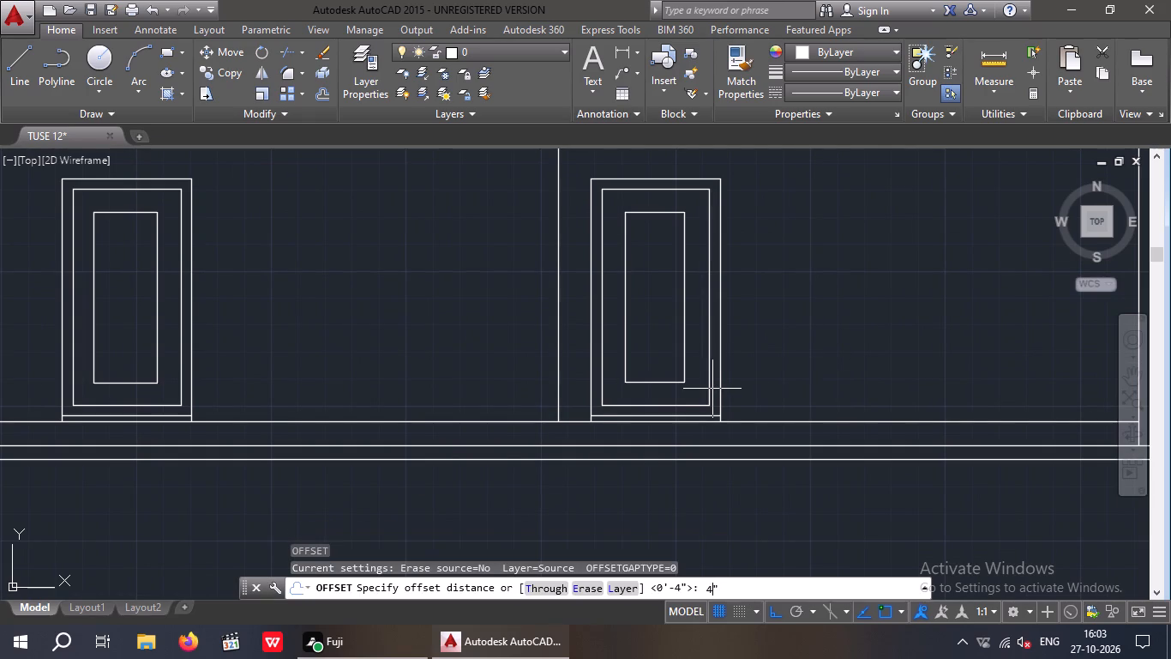
key("Return")
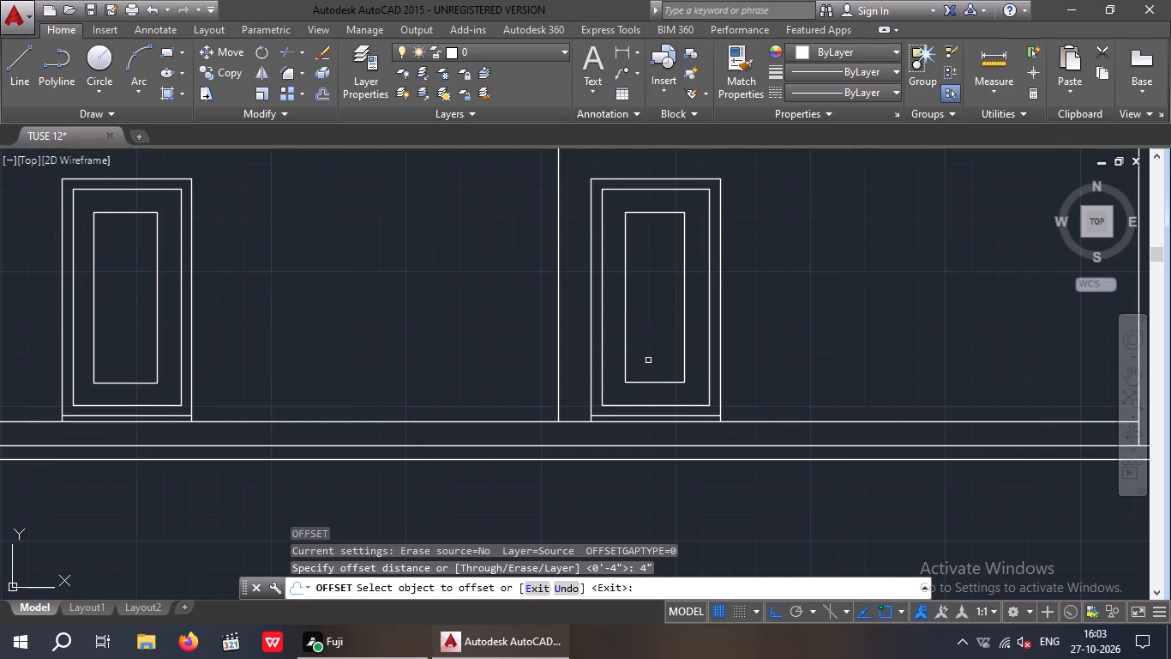
left_click(624, 365)
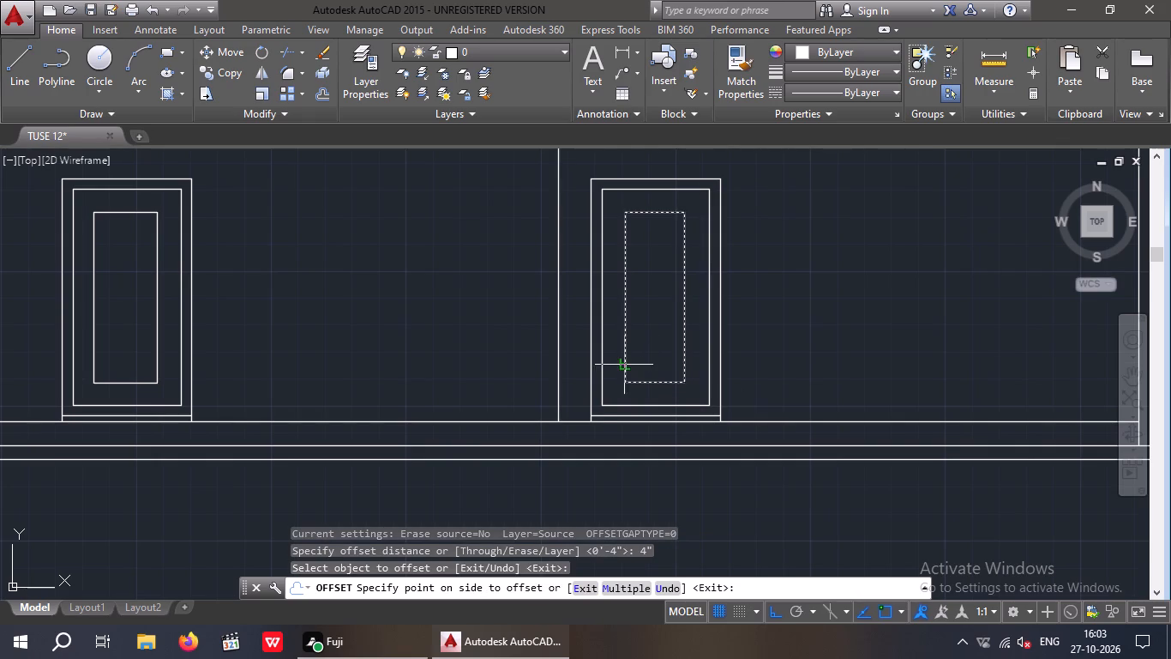
left_click(637, 360)
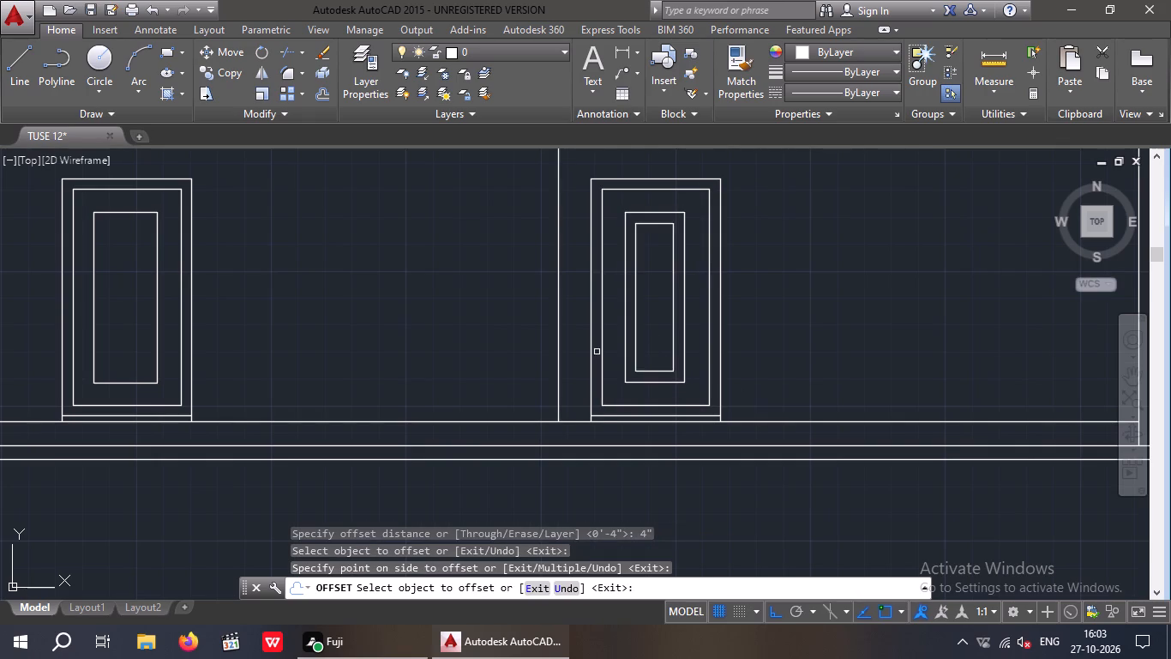
Offset the left door's panel rectangle 4" inward.
middle_click_drag(600, 354, 726, 364)
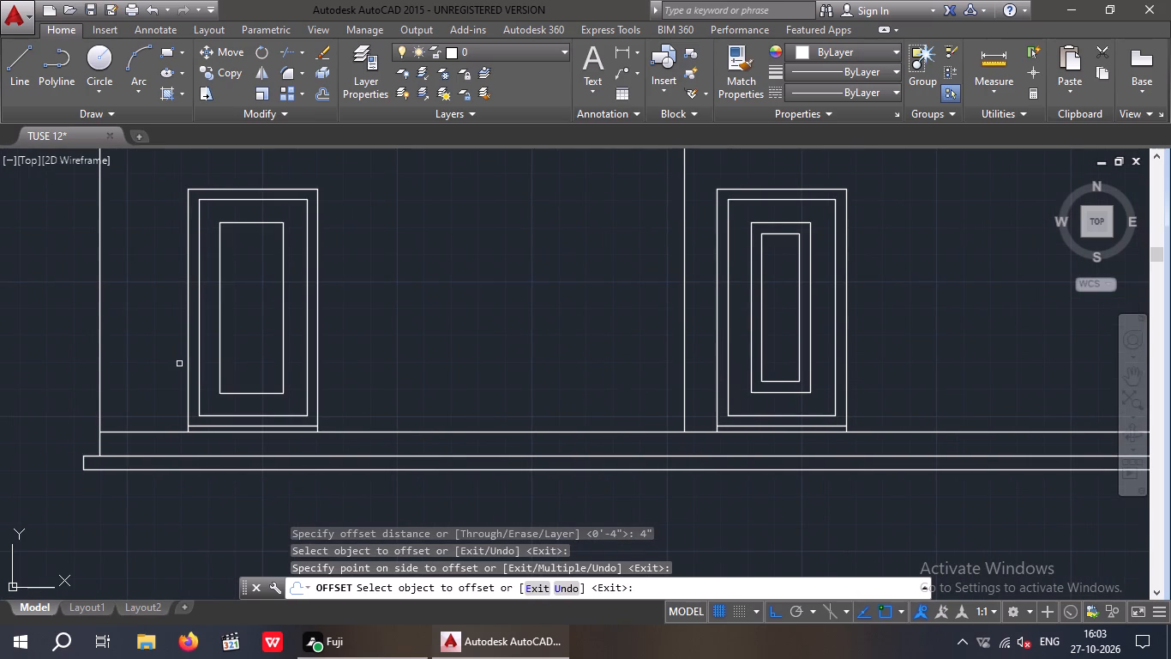
left_click(218, 342)
left_click(258, 334)
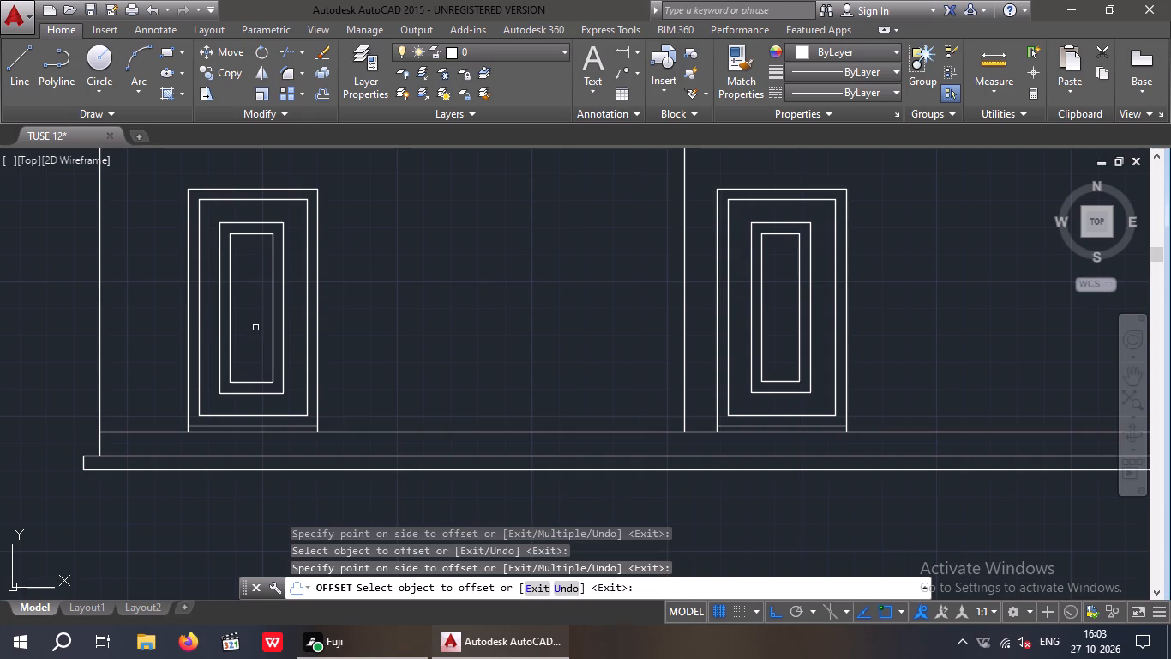
scroll(256, 328, "down", 1)
key("Escape")
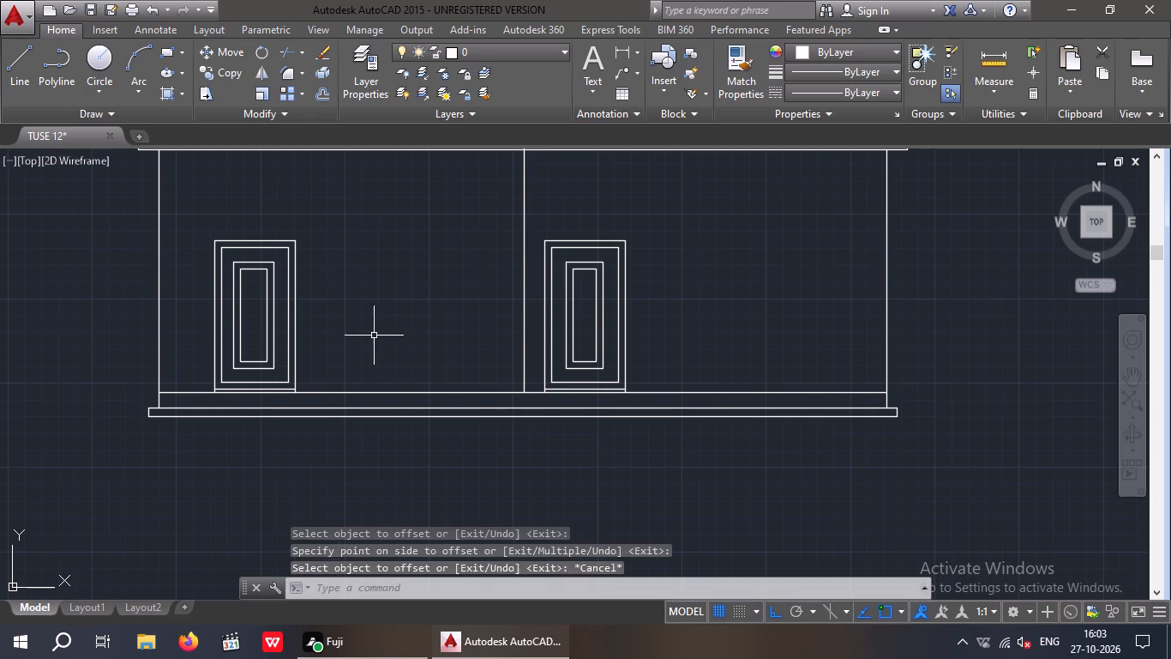
key("Escape")
Examine the finished elevation, the simplified plan above it, and the front boundary and gate area of the detailed floor plan.
middle_click_drag(393, 377, 393, 406)
scroll(393, 404, "down", 2)
middle_click_drag(401, 372, 464, 357)
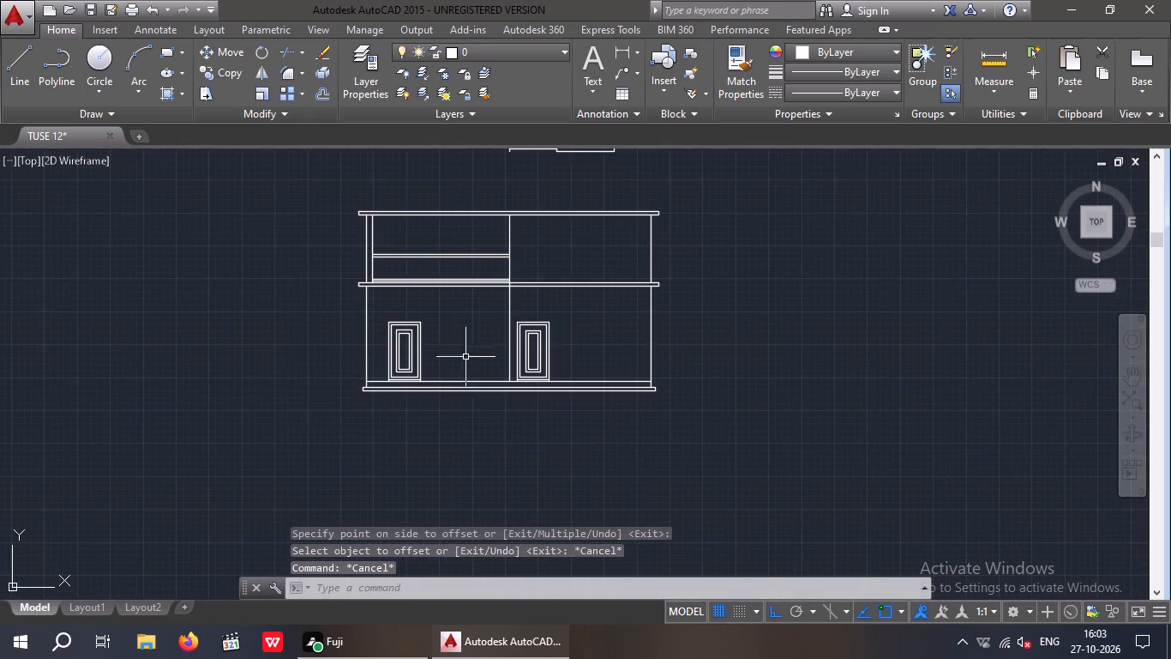
scroll(449, 354, "down", 1)
middle_click_drag(452, 363, 405, 438)
middle_click_drag(400, 428, 618, 402)
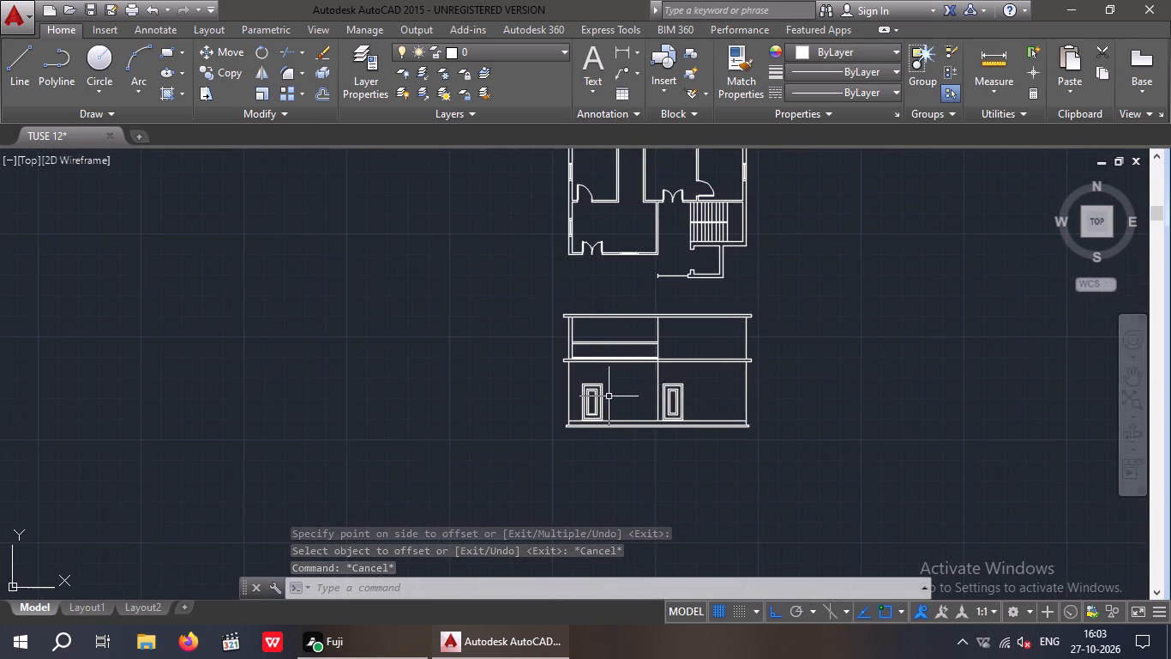
scroll(609, 389, "down", 3)
middle_click_drag(577, 451, 608, 447)
middle_click_drag(620, 448, 660, 450)
middle_click_drag(660, 450, 677, 444)
middle_click_drag(682, 442, 756, 449)
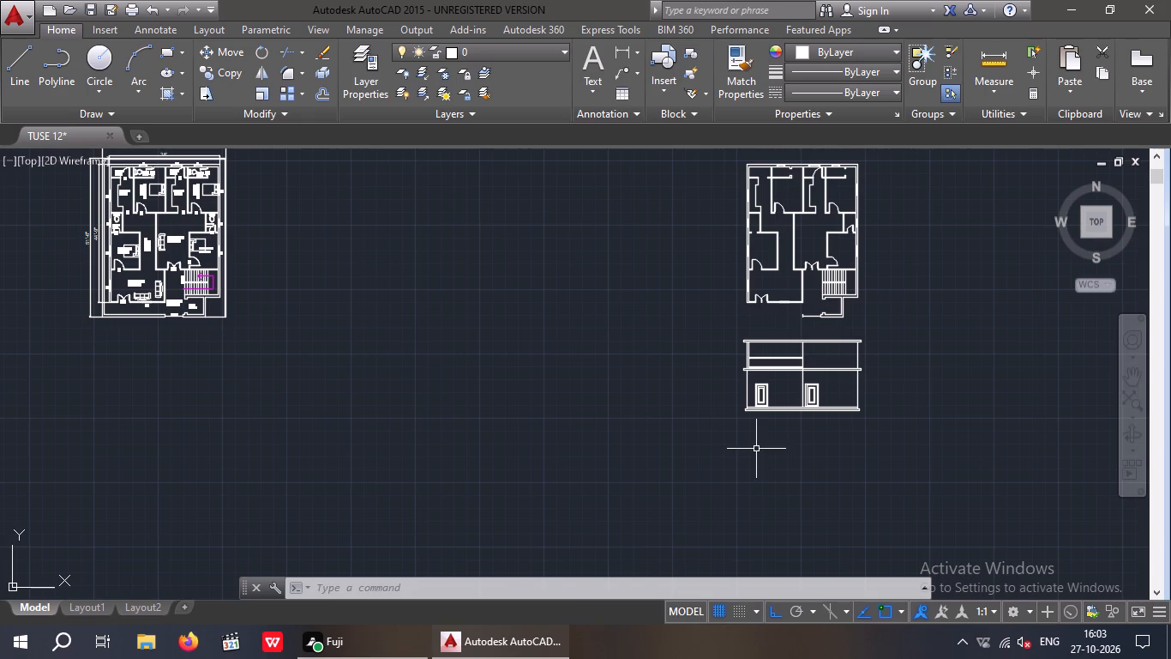
scroll(92, 342, "up", 3)
middle_click_drag(102, 375, 56, 420)
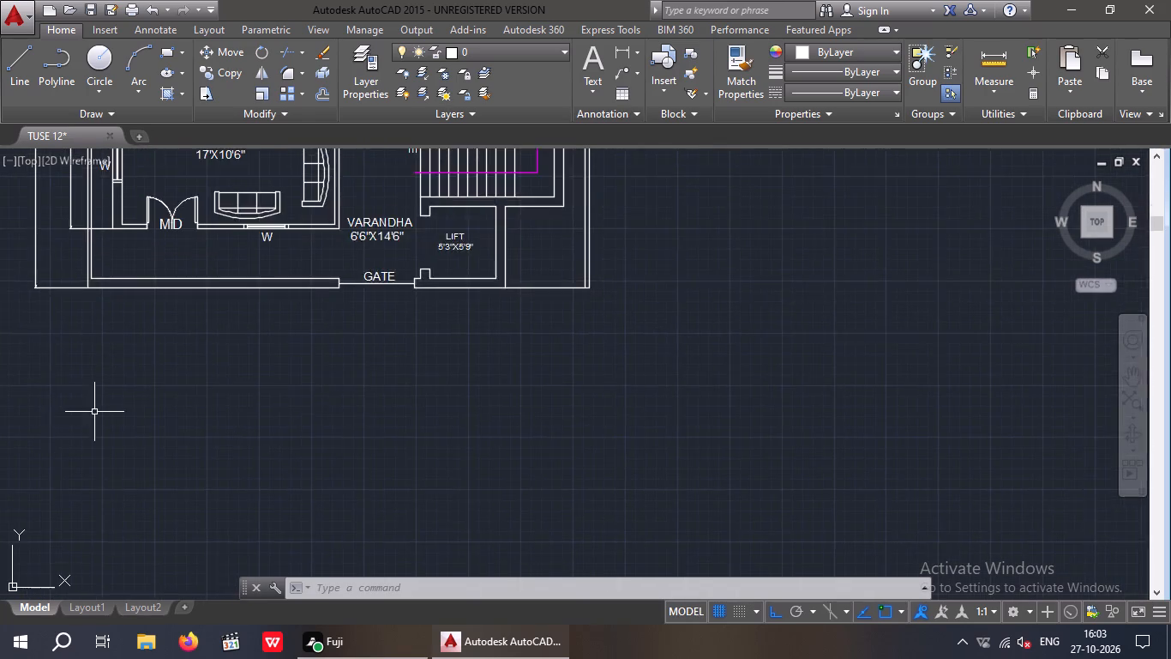
scroll(94, 412, "down", 3)
middle_click_drag(323, 411, 28, 411)
scroll(378, 368, "up", 1)
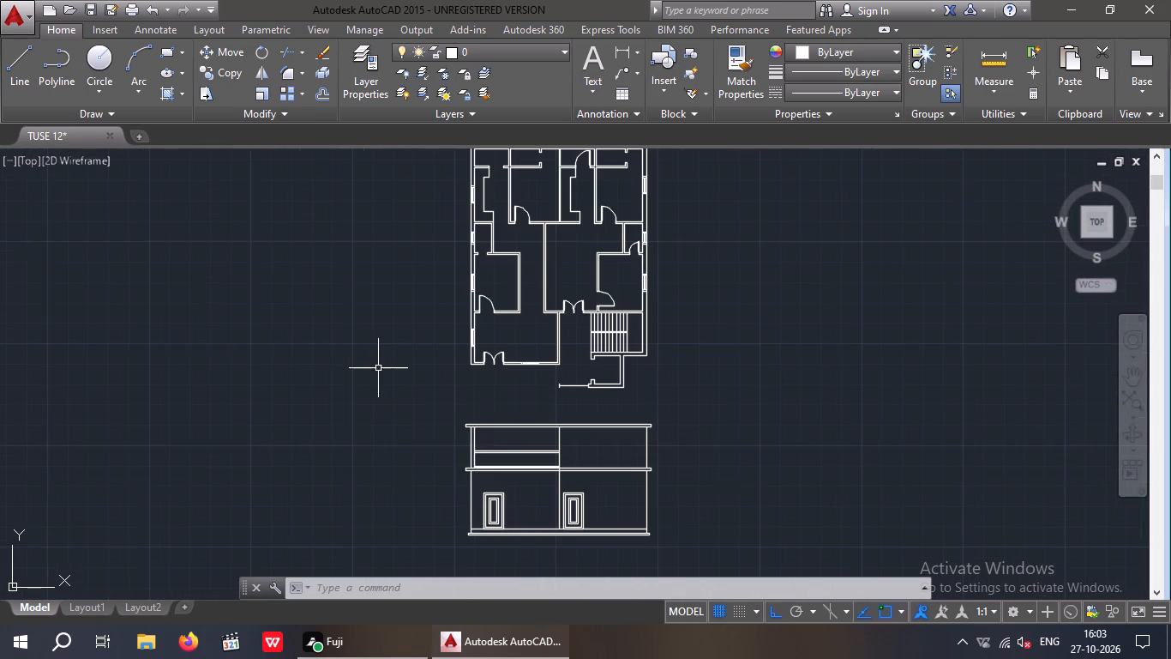
middle_click_drag(379, 375, 397, 365)
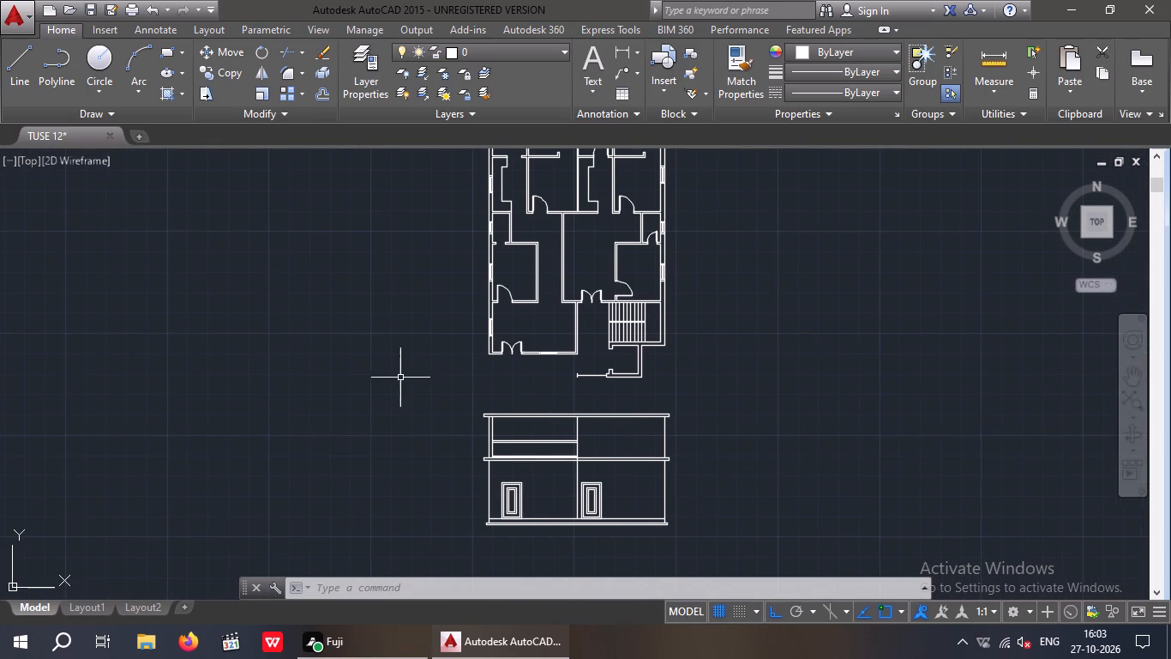
Erase the entire simplified floor plan above the front elevation.
scroll(399, 409, "down", 1)
middle_click_drag(399, 409, 403, 445)
left_click_drag(429, 248, 445, 269)
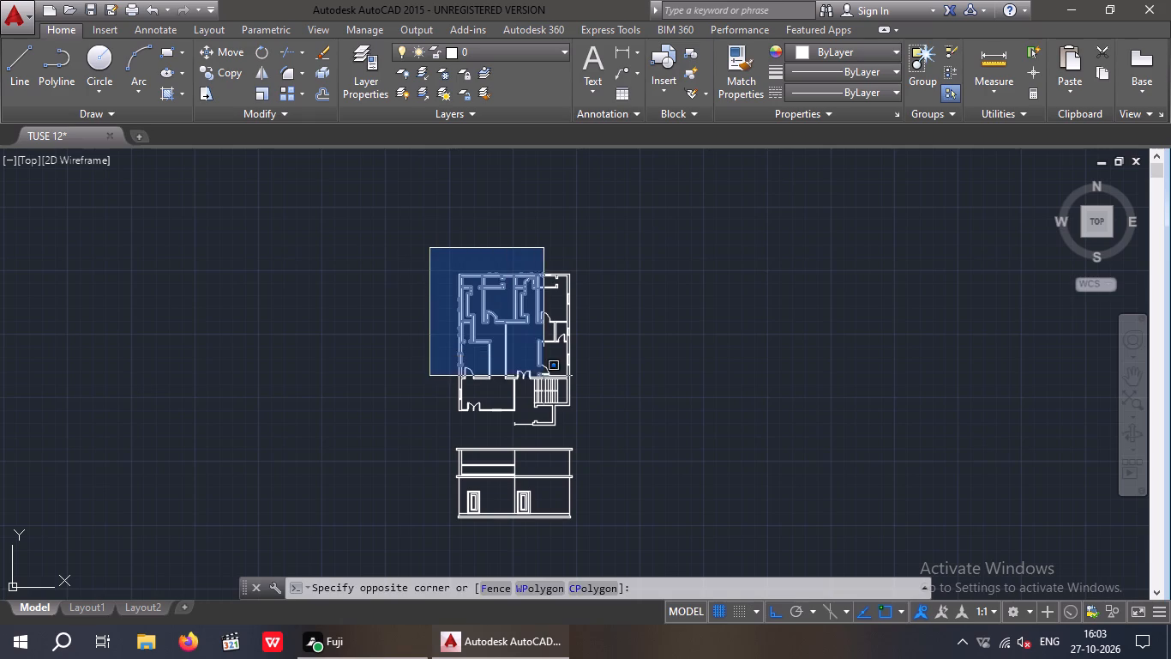
left_click(605, 433)
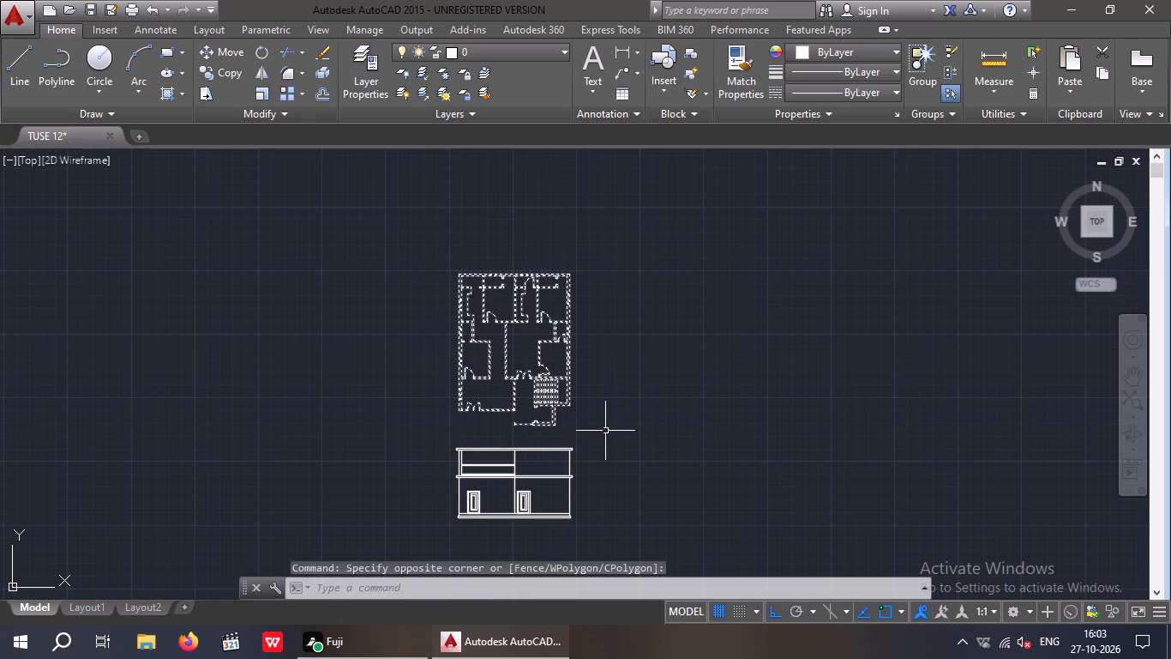
key("Delete")
Copy the detailed, dimensioned floor plan above the elevation, aligning the building's outer corner beside the stairs with the elevation's right wall line.
scroll(598, 402, "down", 3)
middle_click_drag(412, 402, 611, 389)
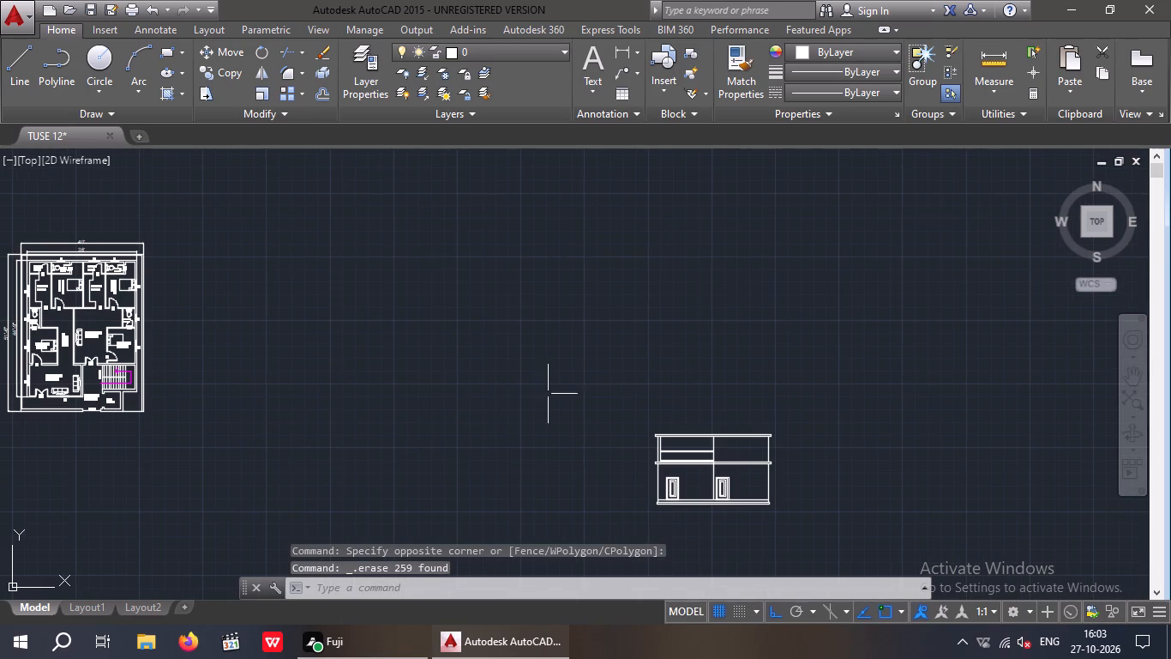
middle_click_drag(279, 366, 591, 414)
left_click_drag(262, 237, 307, 286)
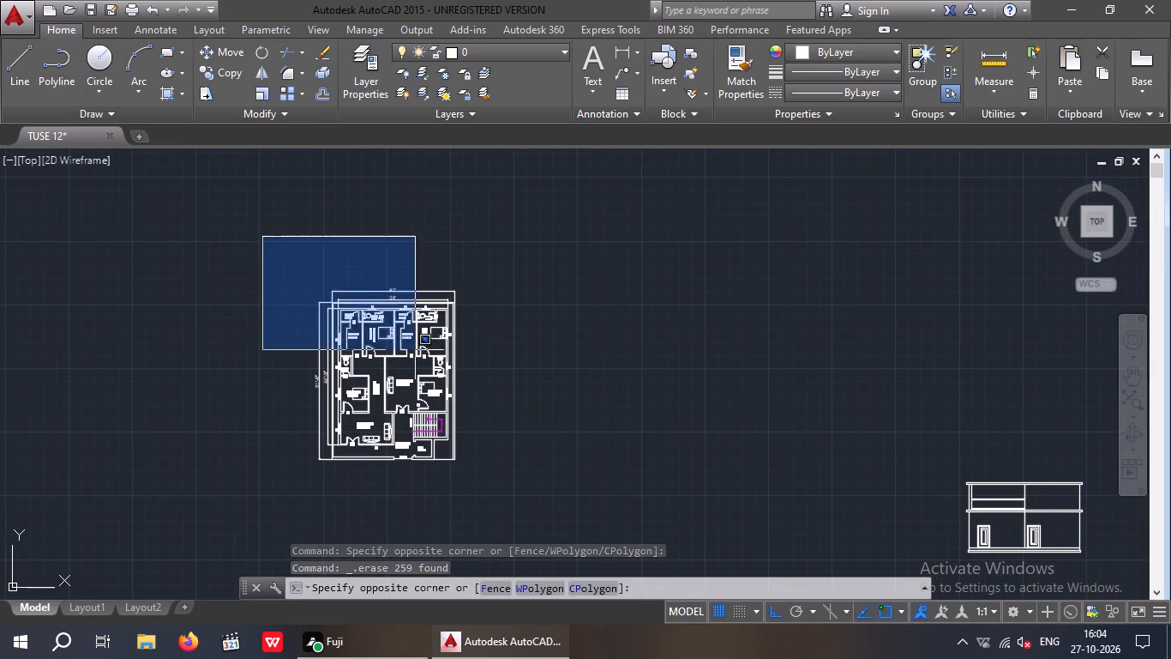
left_click(518, 487)
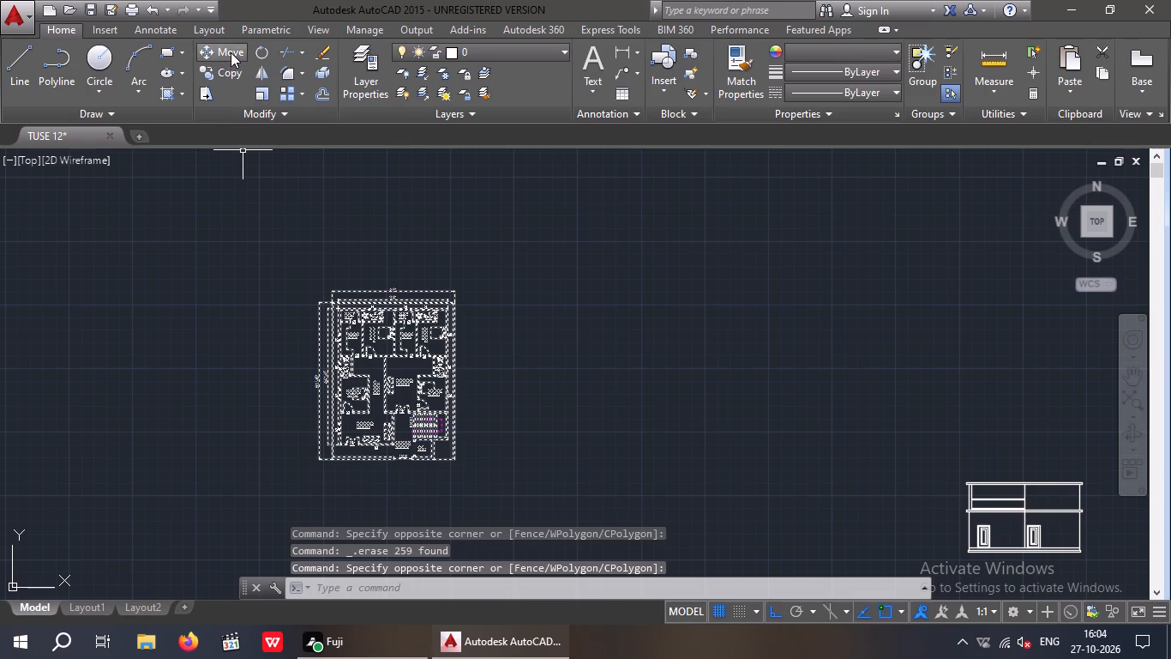
left_click(232, 75)
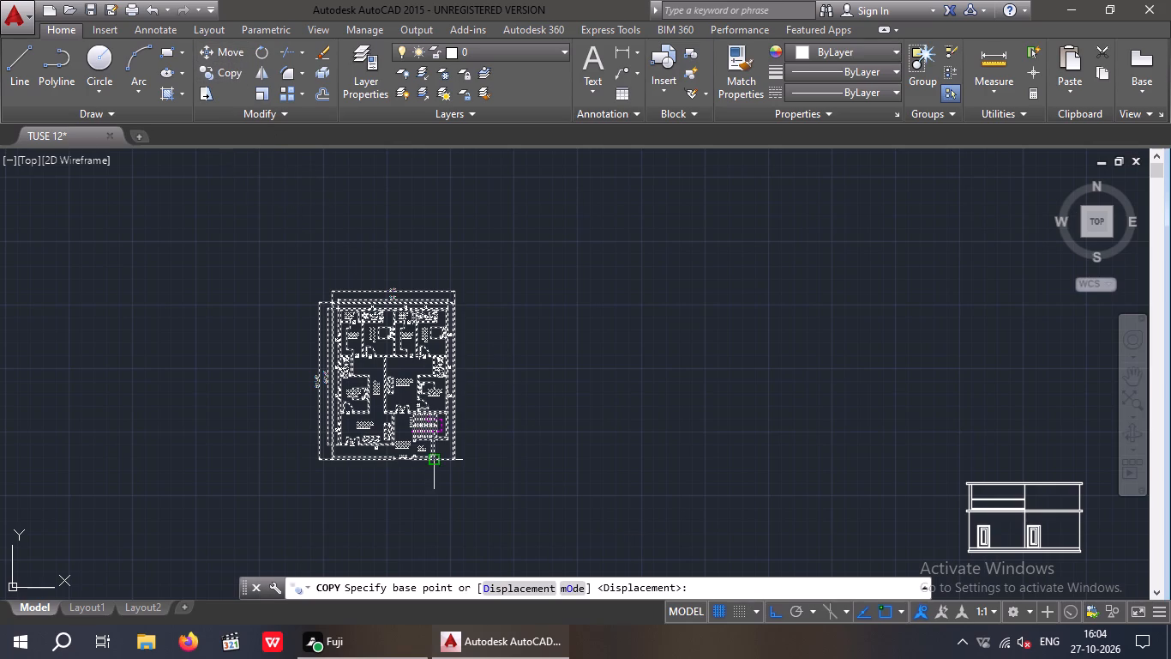
scroll(433, 461, "up", 3)
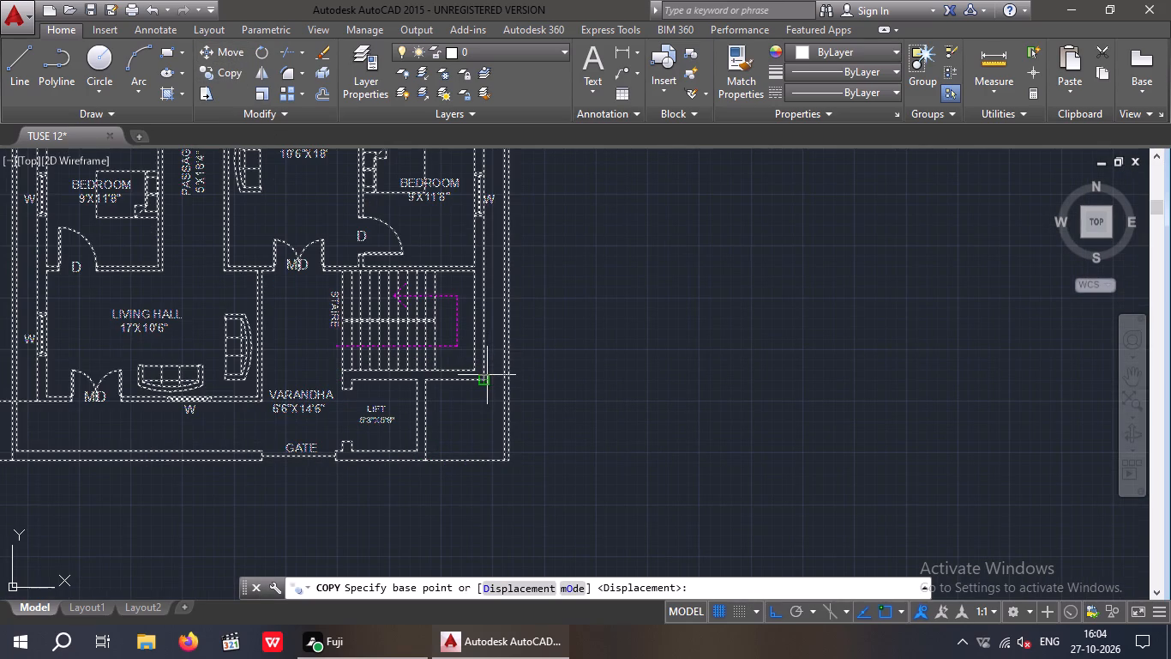
left_click(488, 378)
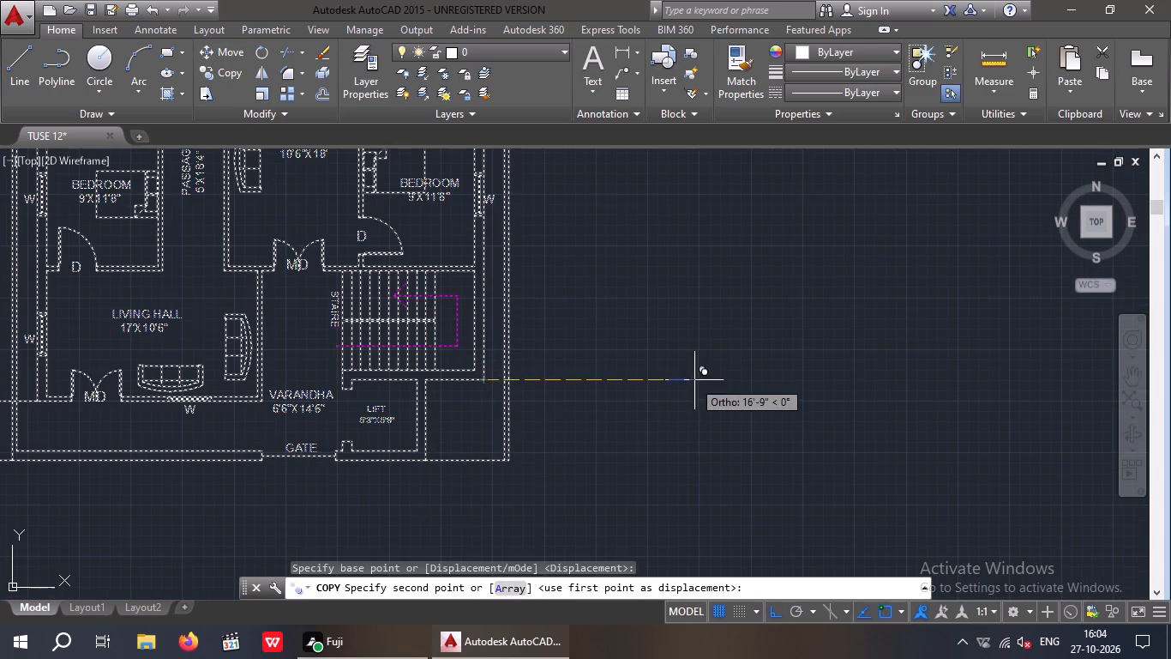
middle_click_drag(695, 381, 150, 399)
scroll(285, 365, "down", 2)
middle_click_drag(620, 374, 0, 393)
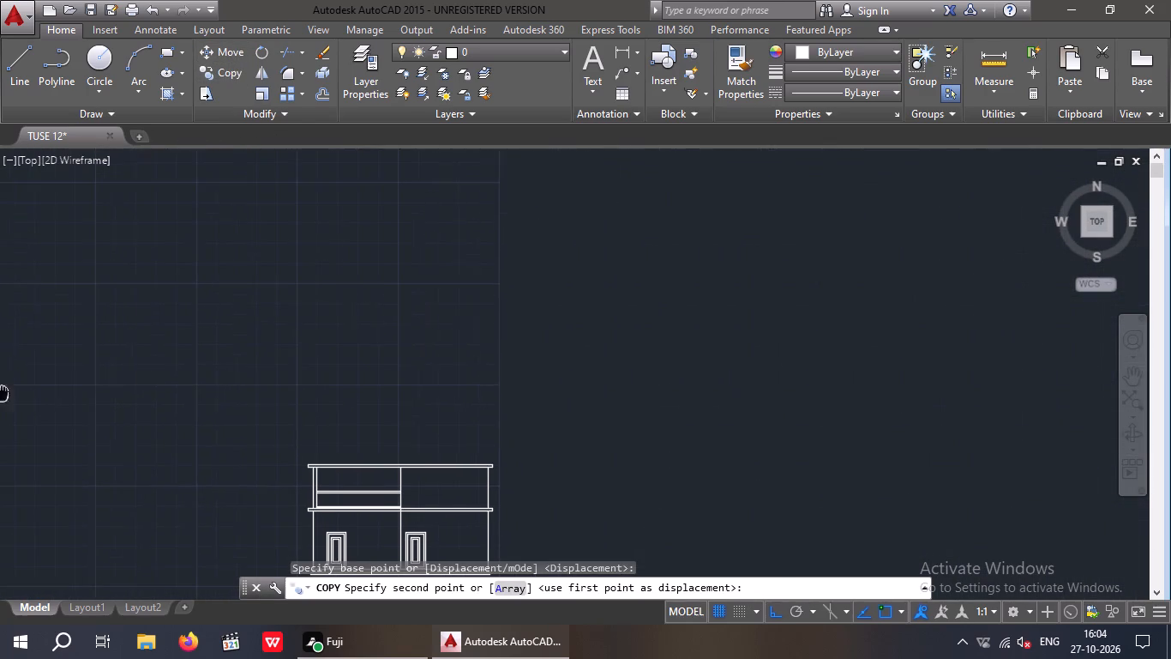
scroll(497, 473, "up", 2)
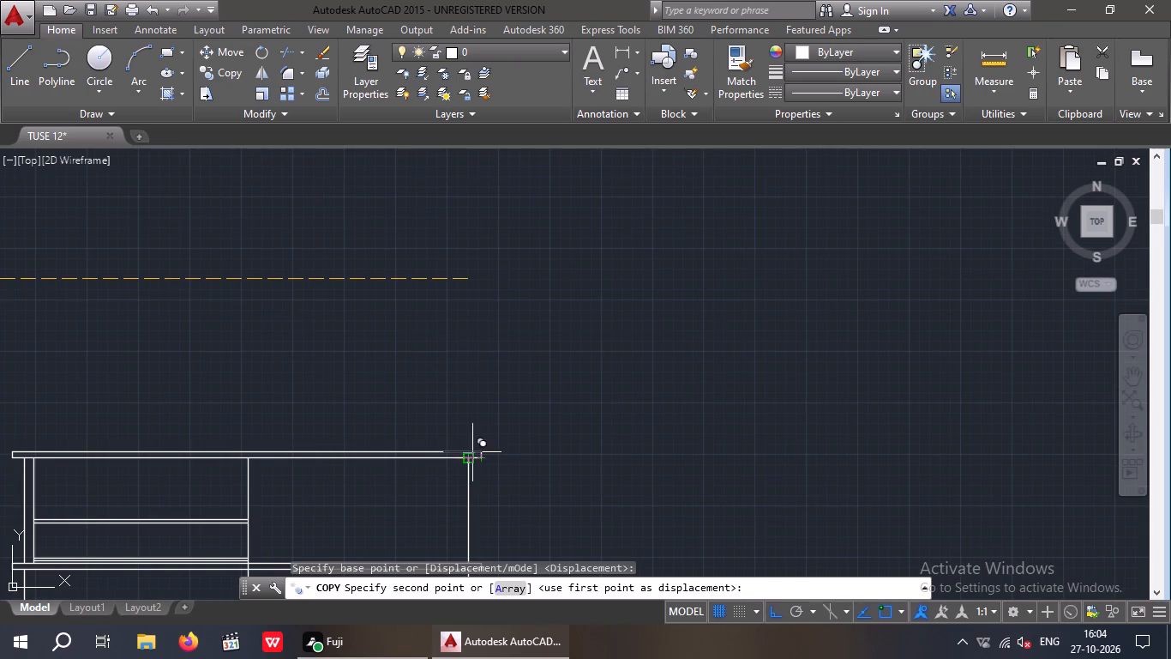
left_click(467, 276)
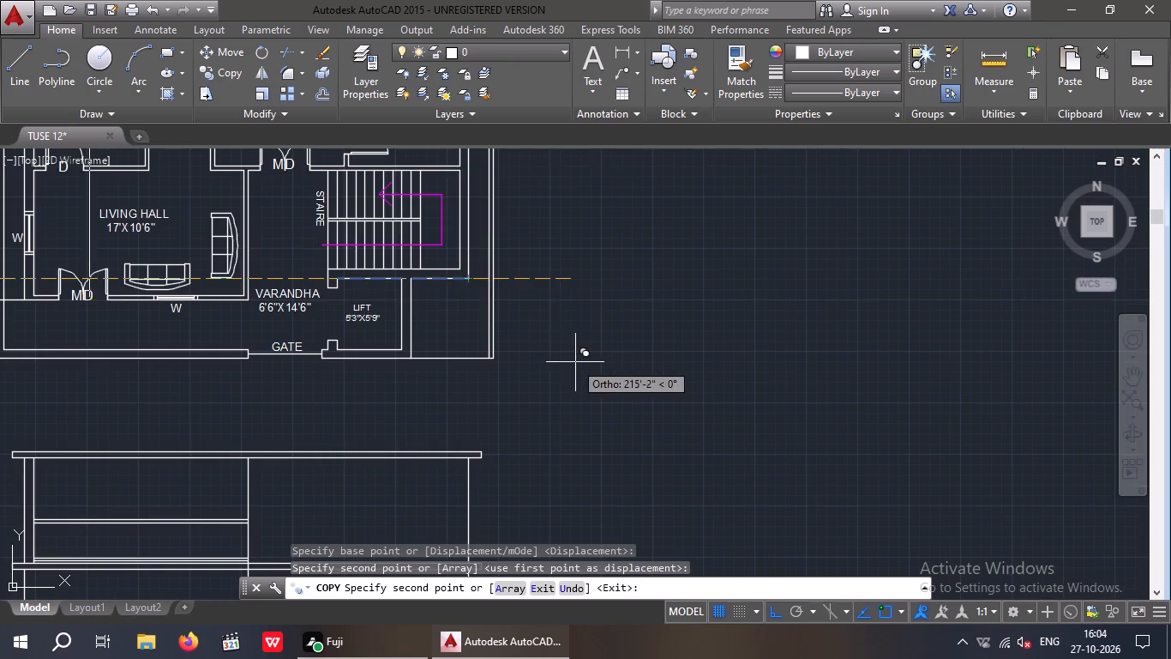
key("Escape")
Draw vertical construction lines through the outer and inner faces of the copied plan's right boundary wall, extending past the elevation.
scroll(566, 389, "down", 1)
middle_click_drag(566, 389, 584, 342)
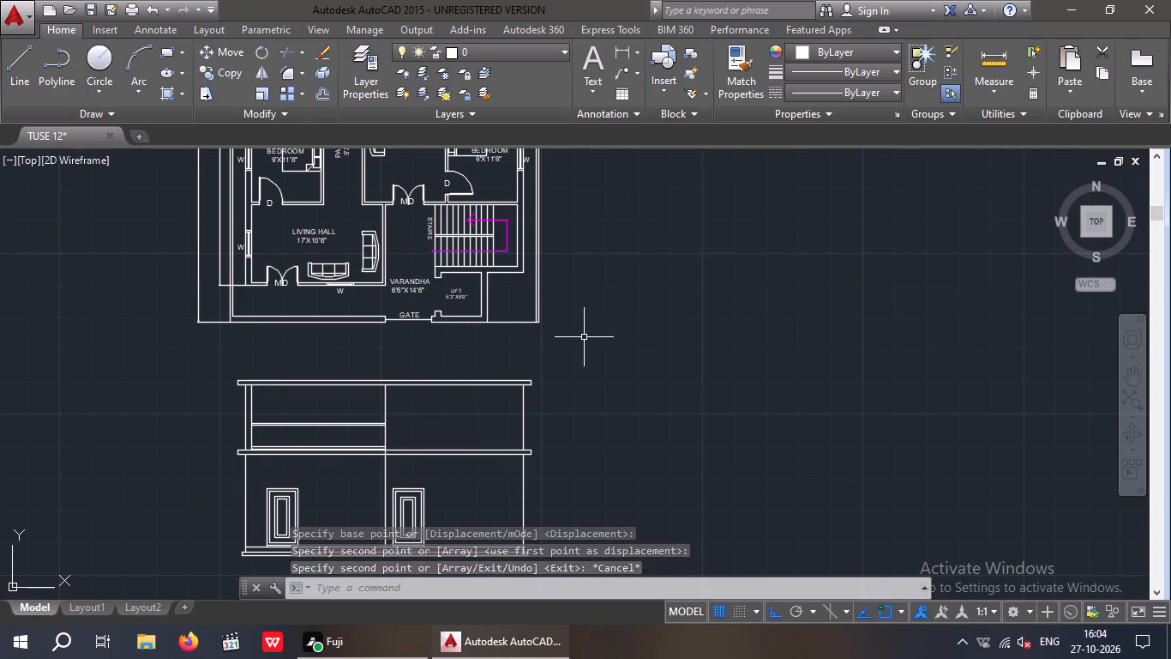
type("XL V")
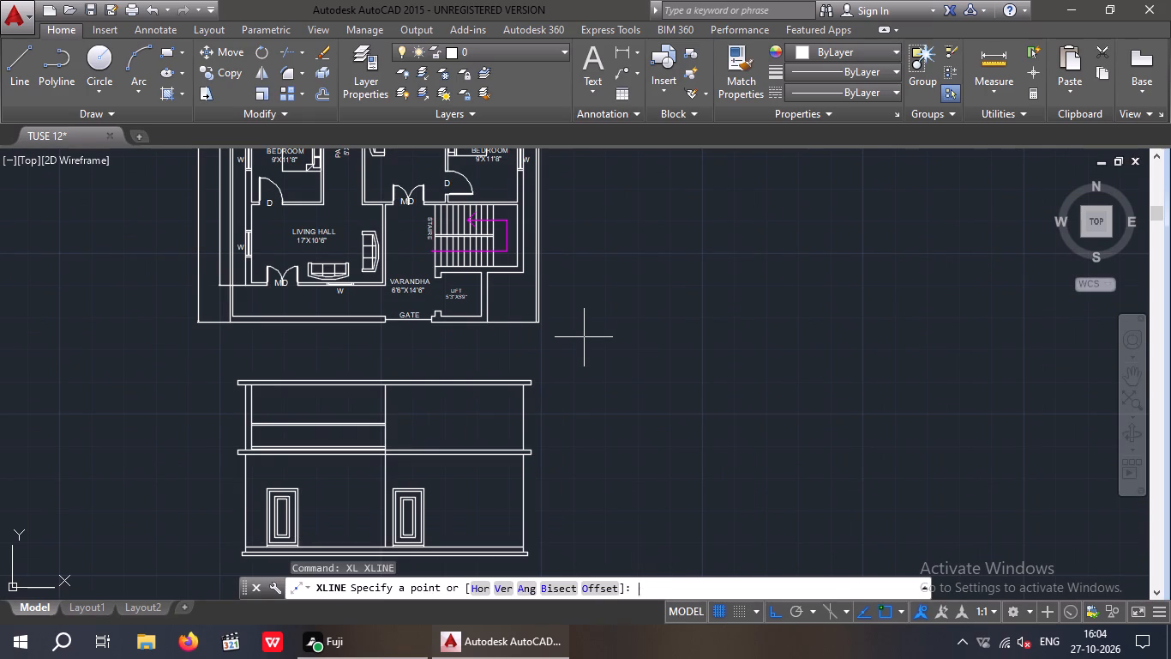
key("space")
scroll(530, 348, "up", 3)
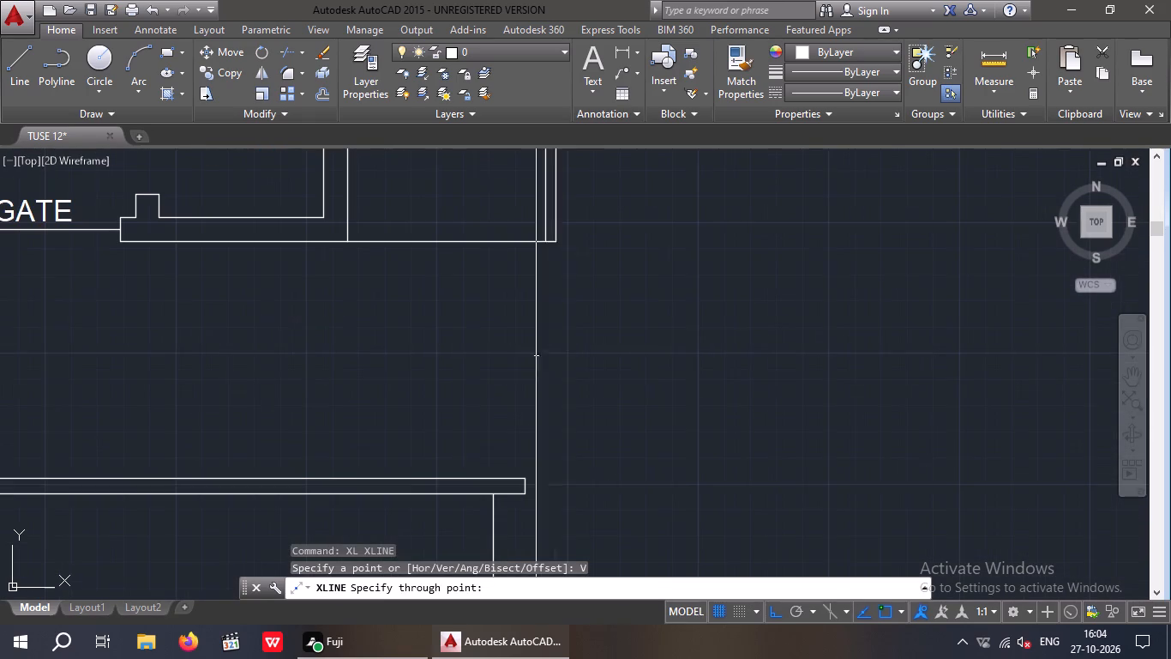
left_click(558, 243)
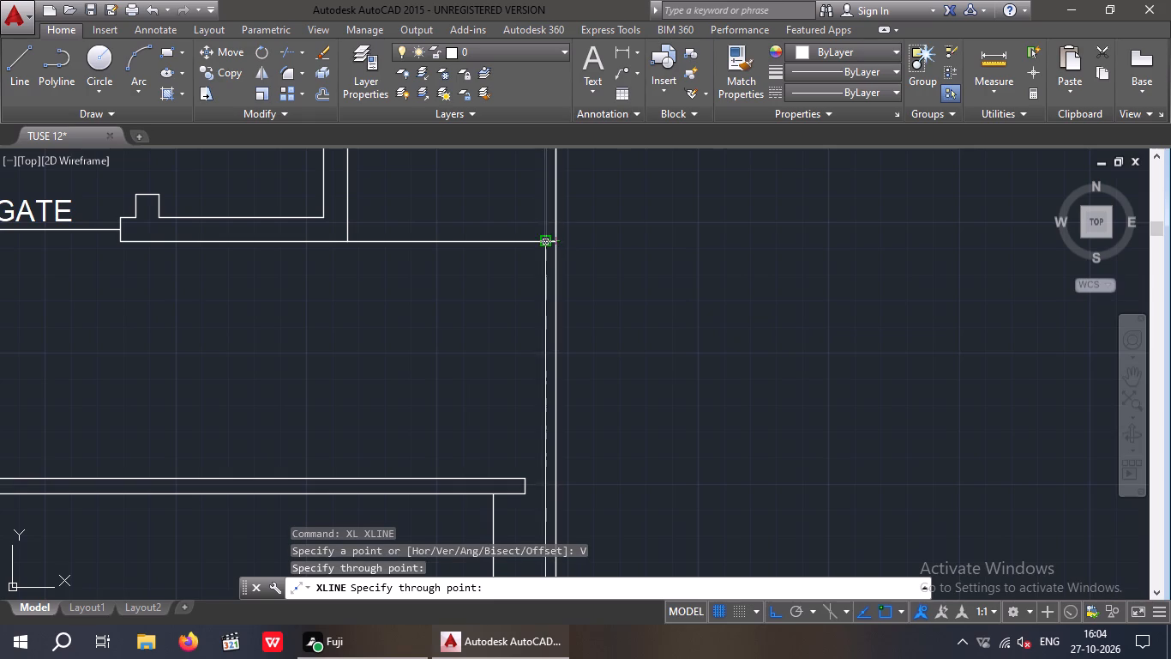
left_click(544, 239)
Draw vertical construction lines through the outer and inner faces of the copied plan's left boundary wall.
scroll(544, 239, "down", 3)
middle_click_drag(570, 332, 587, 285)
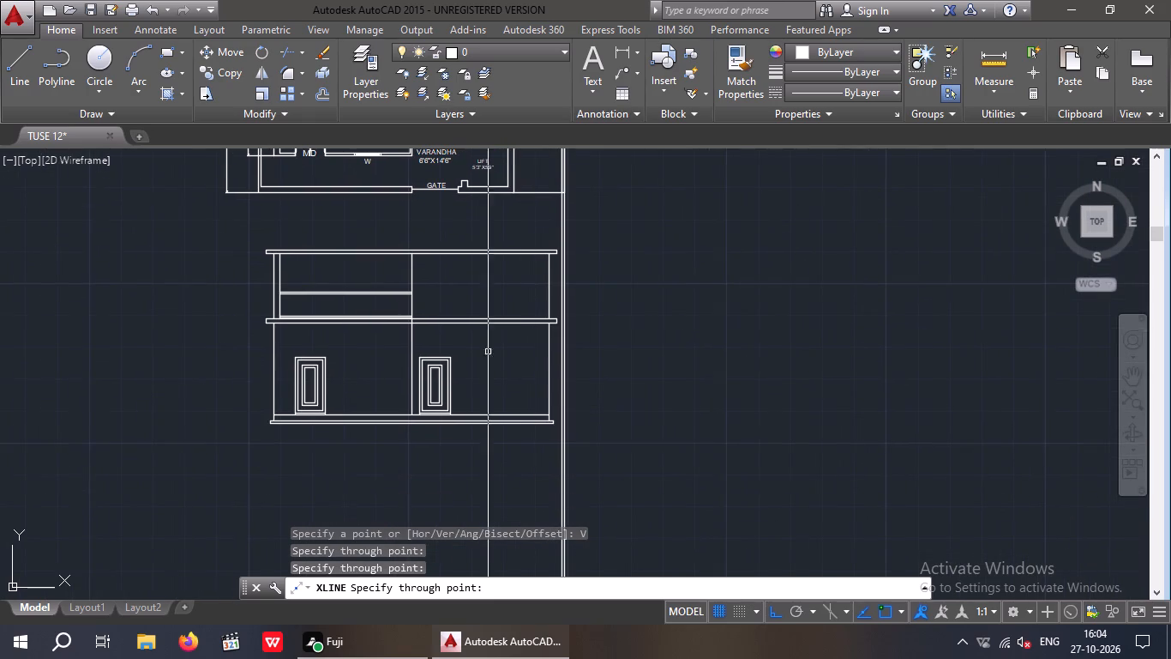
middle_click_drag(171, 396, 263, 456)
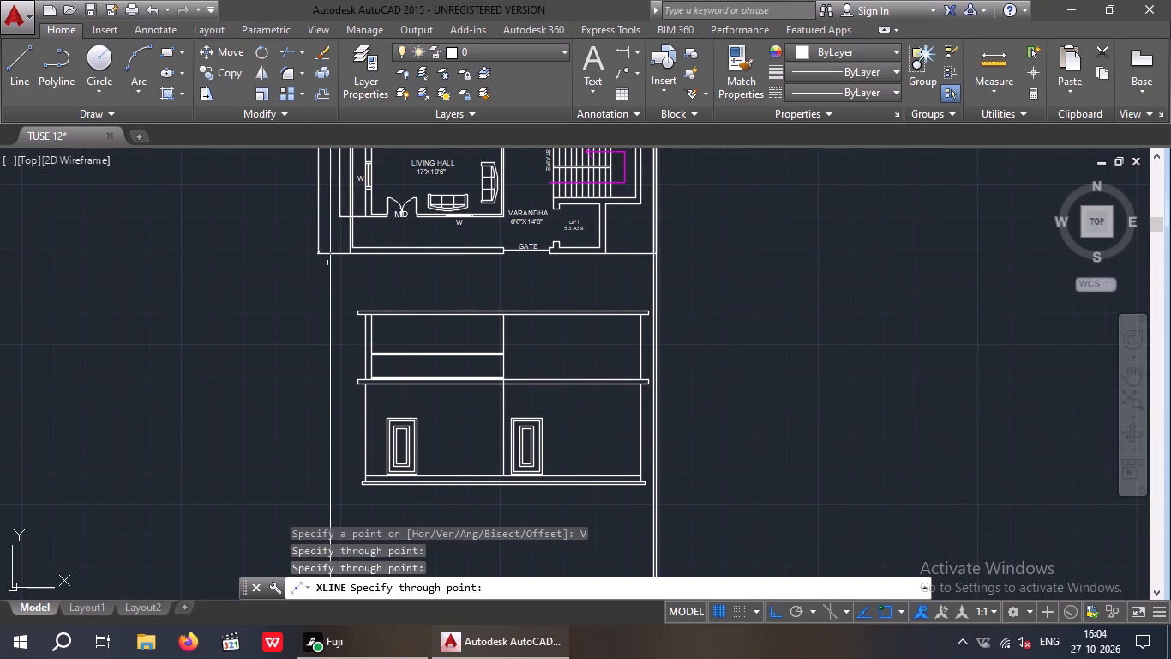
scroll(346, 262, "up", 3)
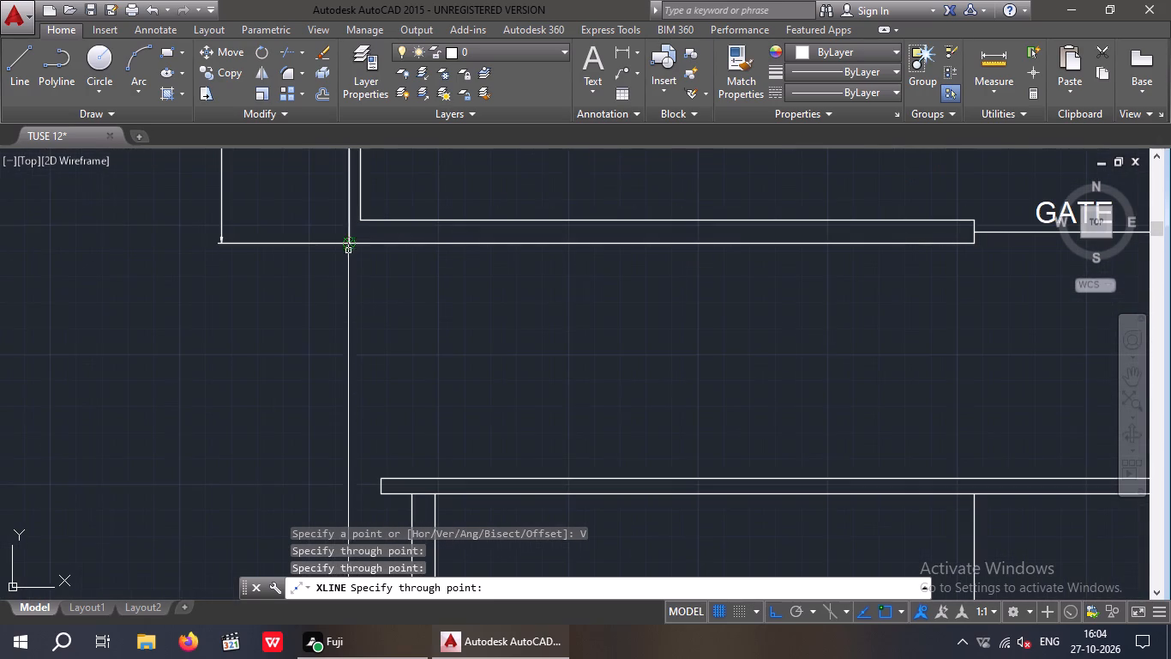
left_click(350, 240)
scroll(339, 238, "down", 1)
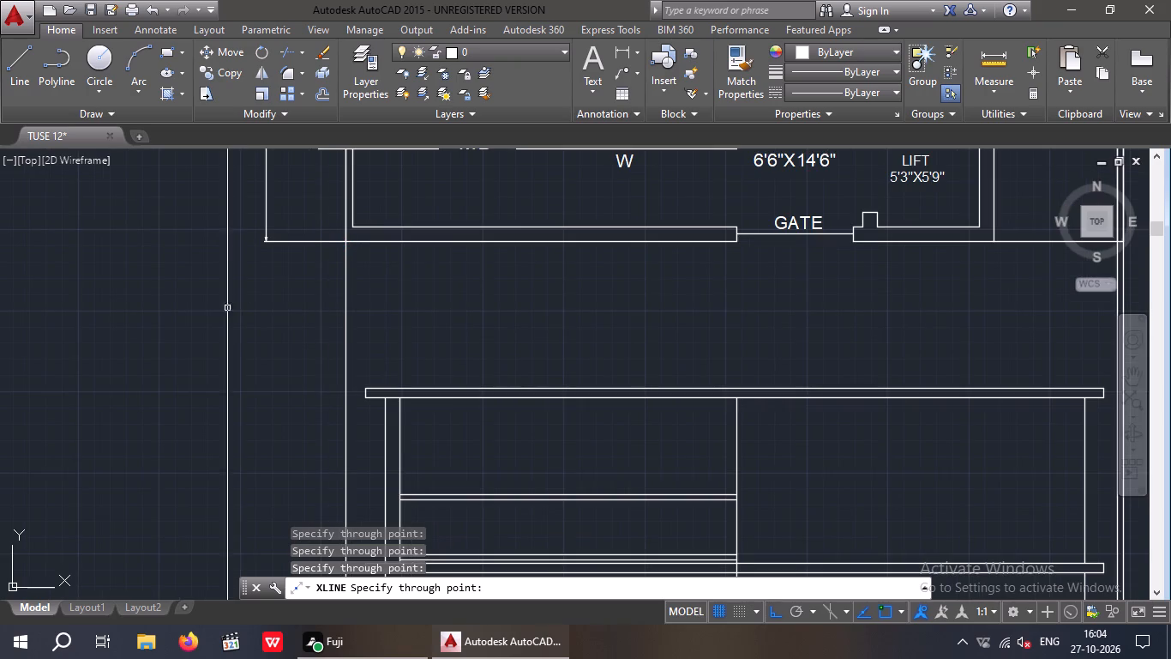
middle_click_drag(224, 313, 248, 251)
scroll(247, 251, "down", 2)
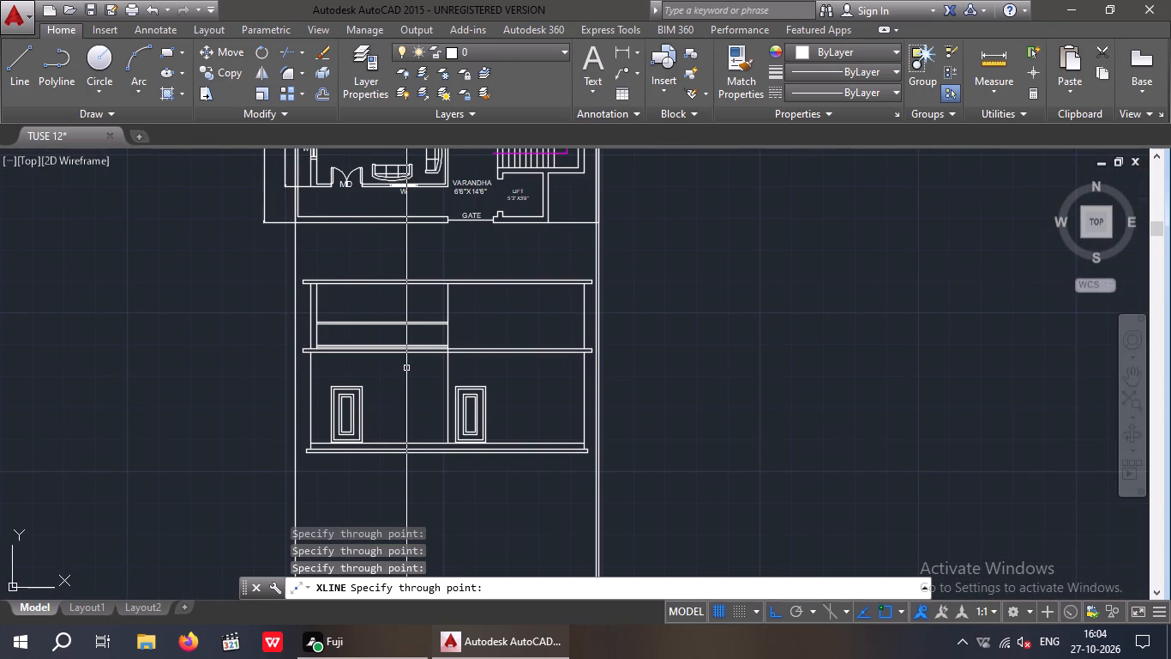
middle_click_drag(234, 397, 234, 453)
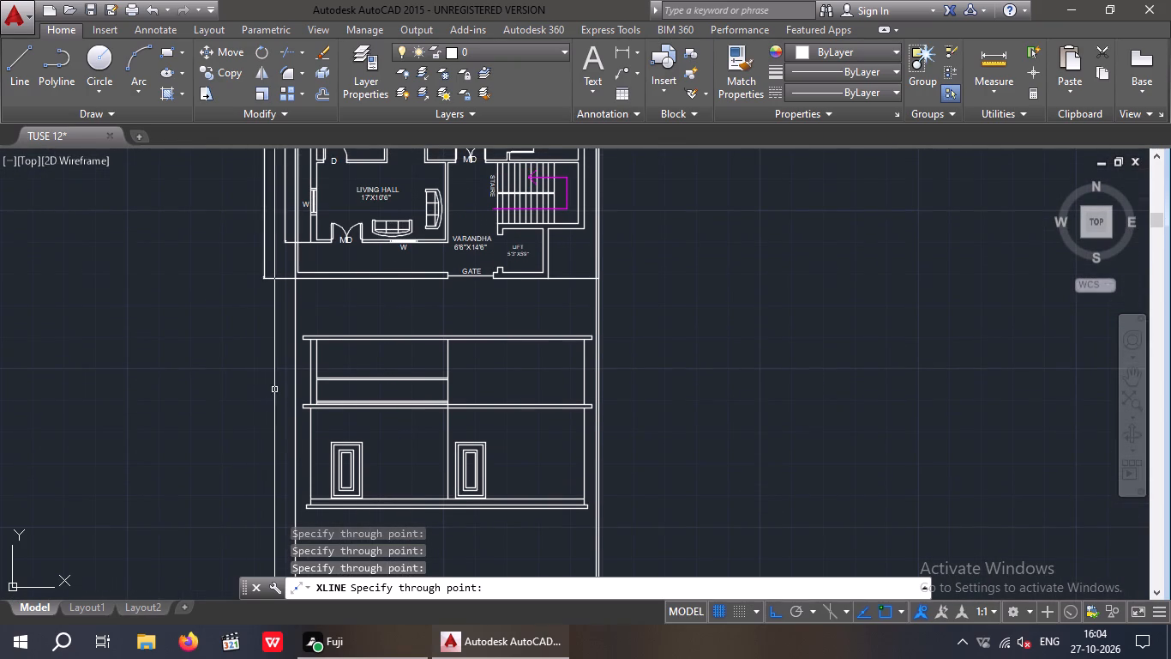
middle_click_drag(264, 438, 261, 465)
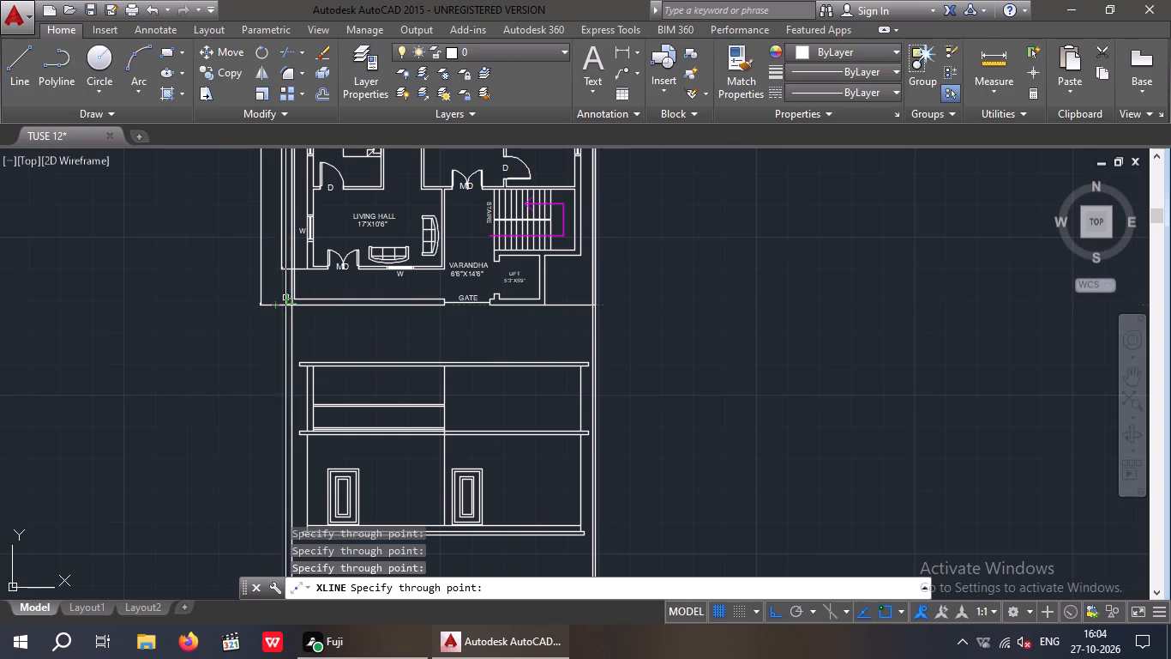
scroll(292, 296, "up", 1)
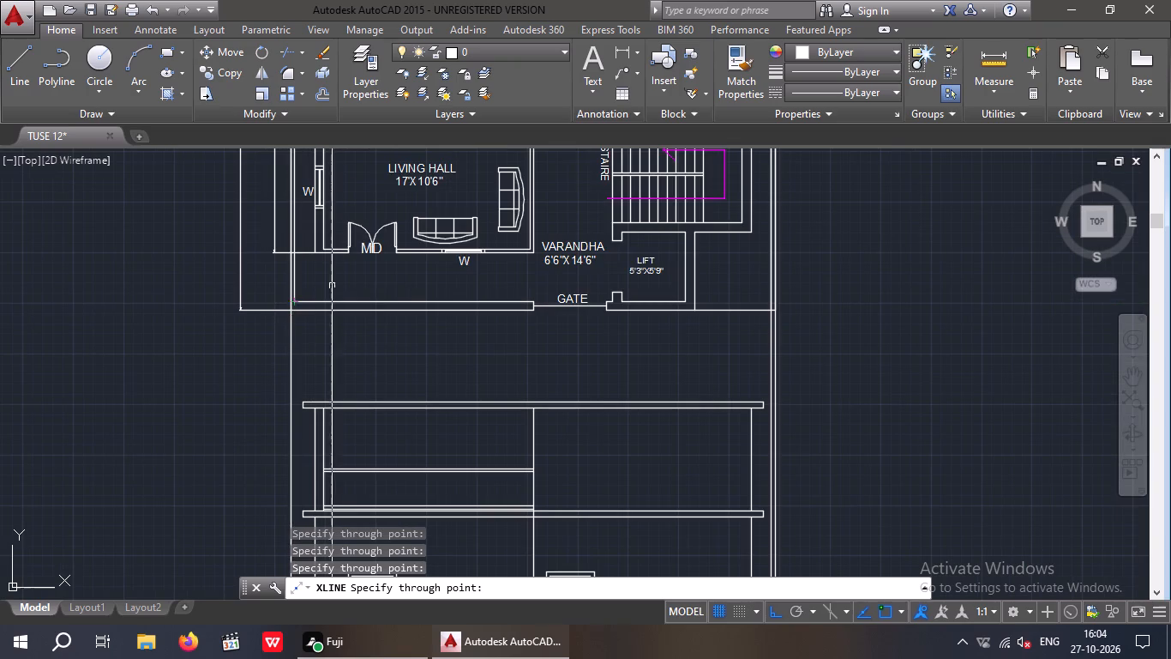
scroll(289, 294, "up", 2)
left_click(297, 315)
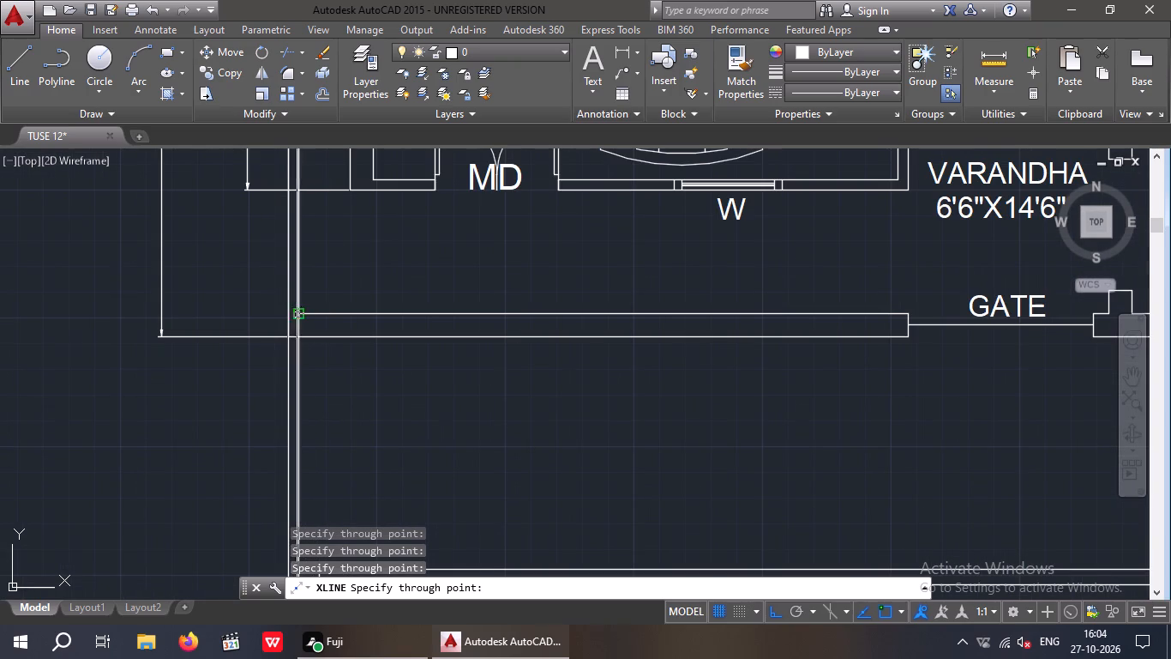
key("Escape")
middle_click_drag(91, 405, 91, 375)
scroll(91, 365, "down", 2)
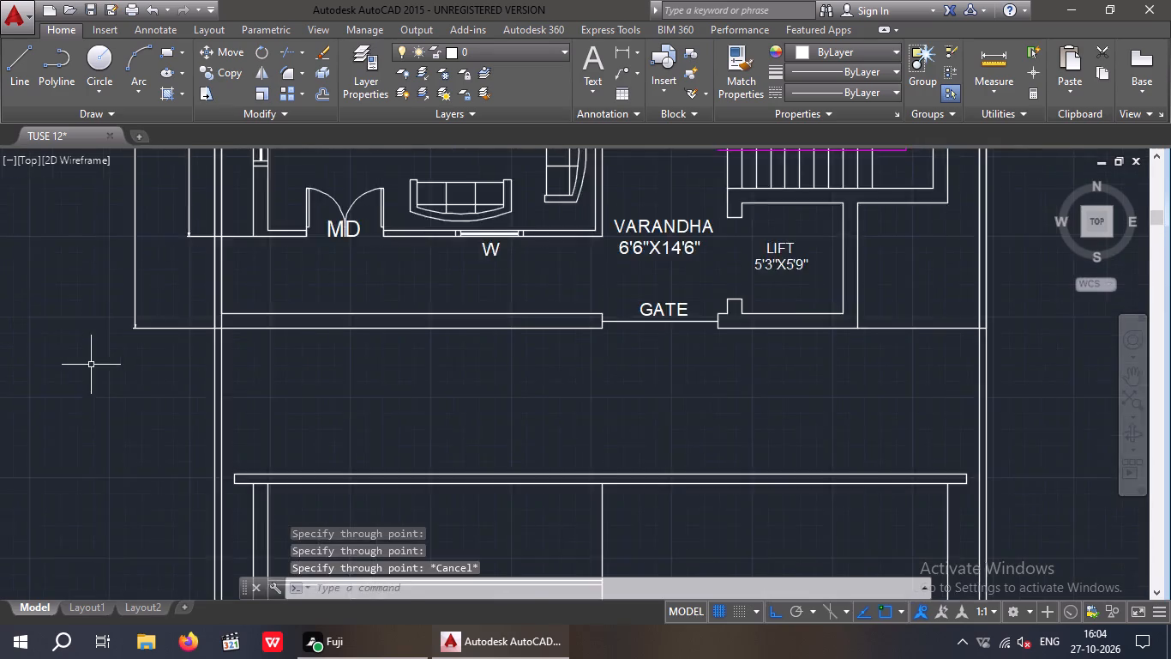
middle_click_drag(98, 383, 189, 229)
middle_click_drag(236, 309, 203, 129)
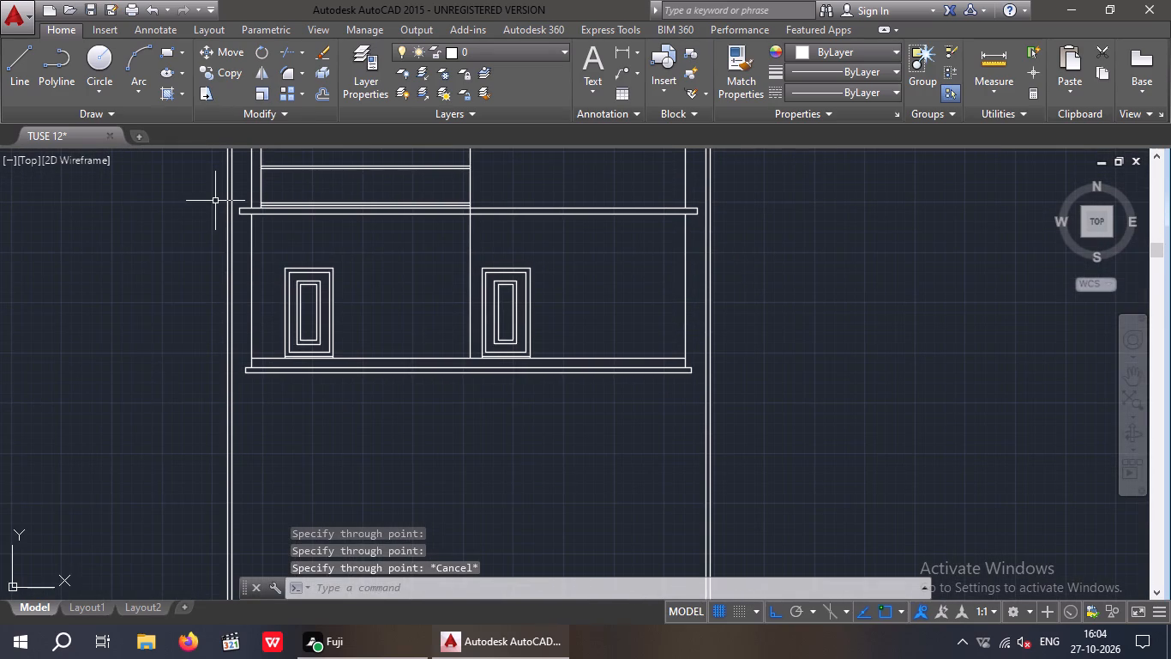
Offset the ground-floor line at the base of the doors upward by 5'6" to mark the boundary wall's top.
key("Escape")
key("Escape")
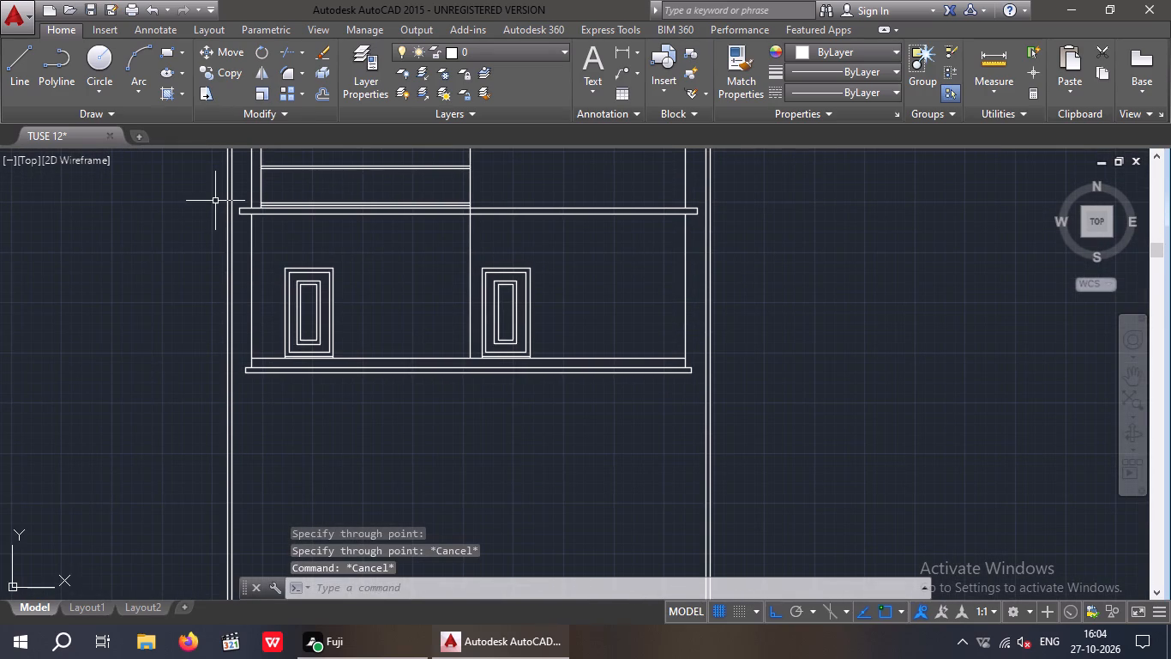
key("o")
key("Return")
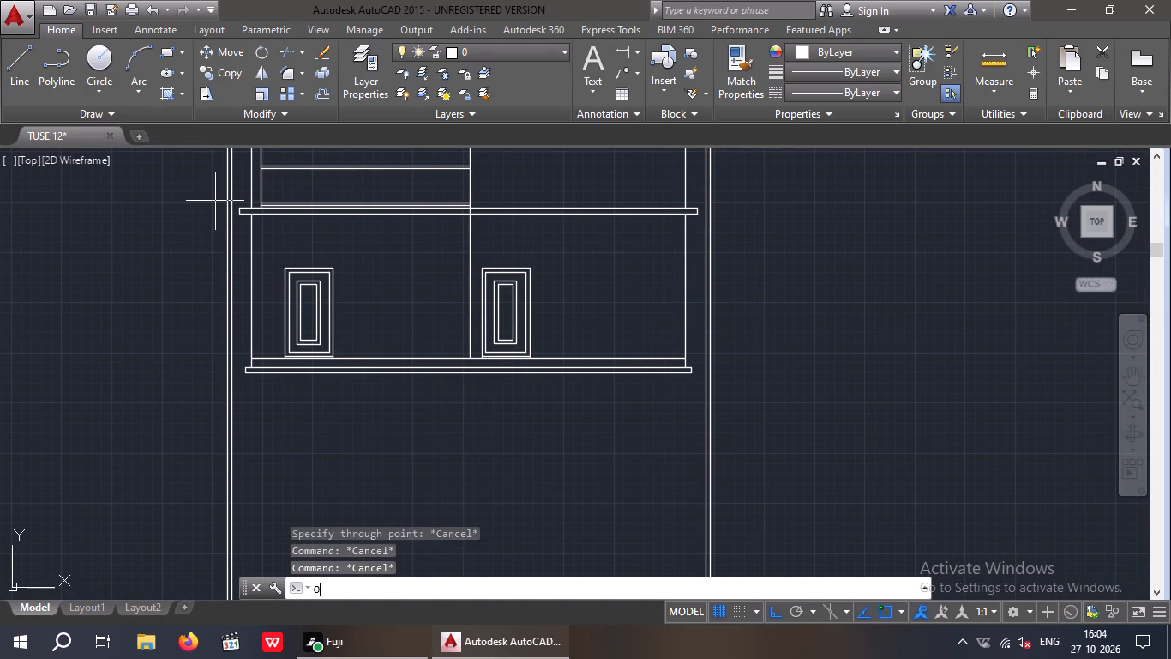
key("5")
type("'6\"")
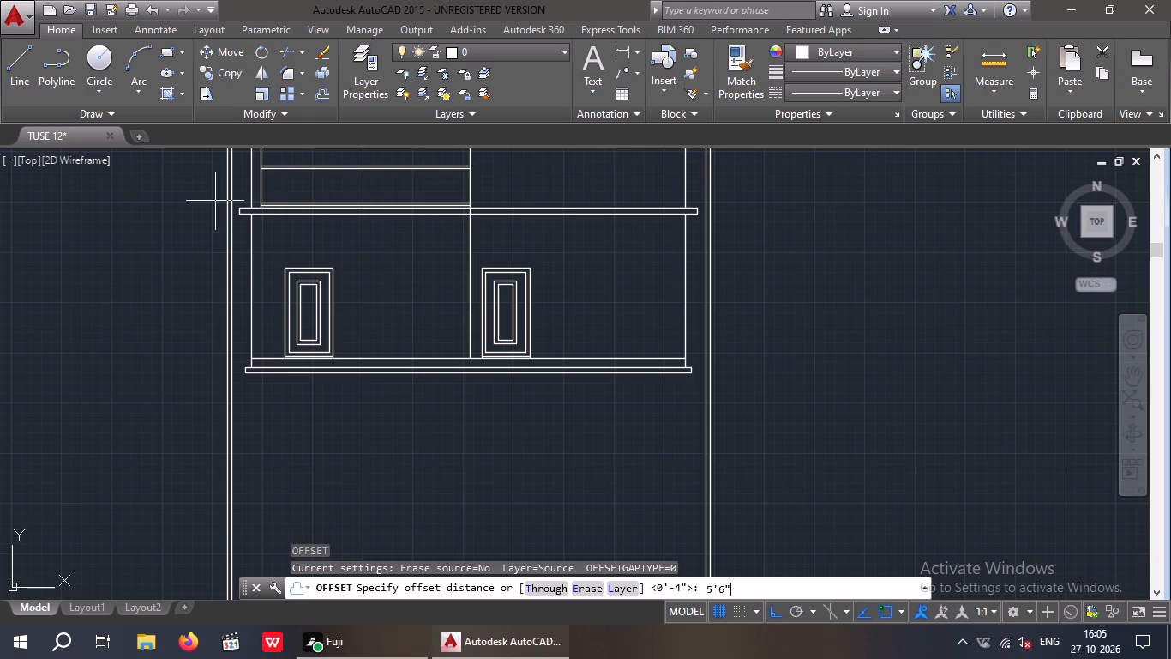
key("Return")
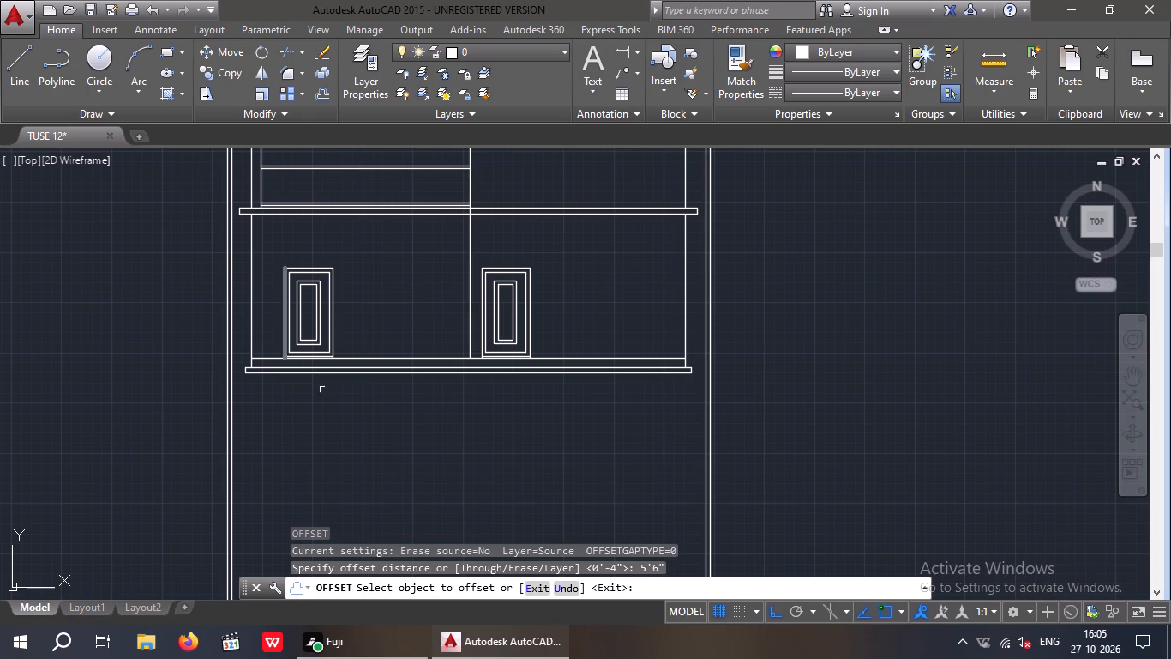
scroll(373, 377, "up", 2)
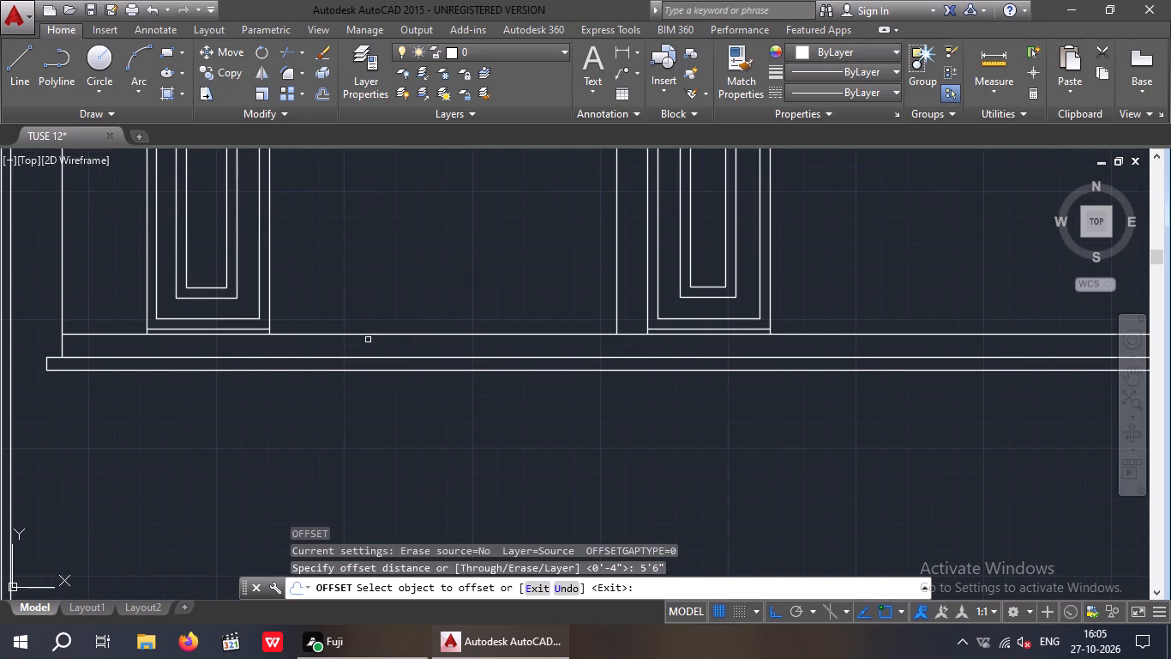
left_click(367, 331)
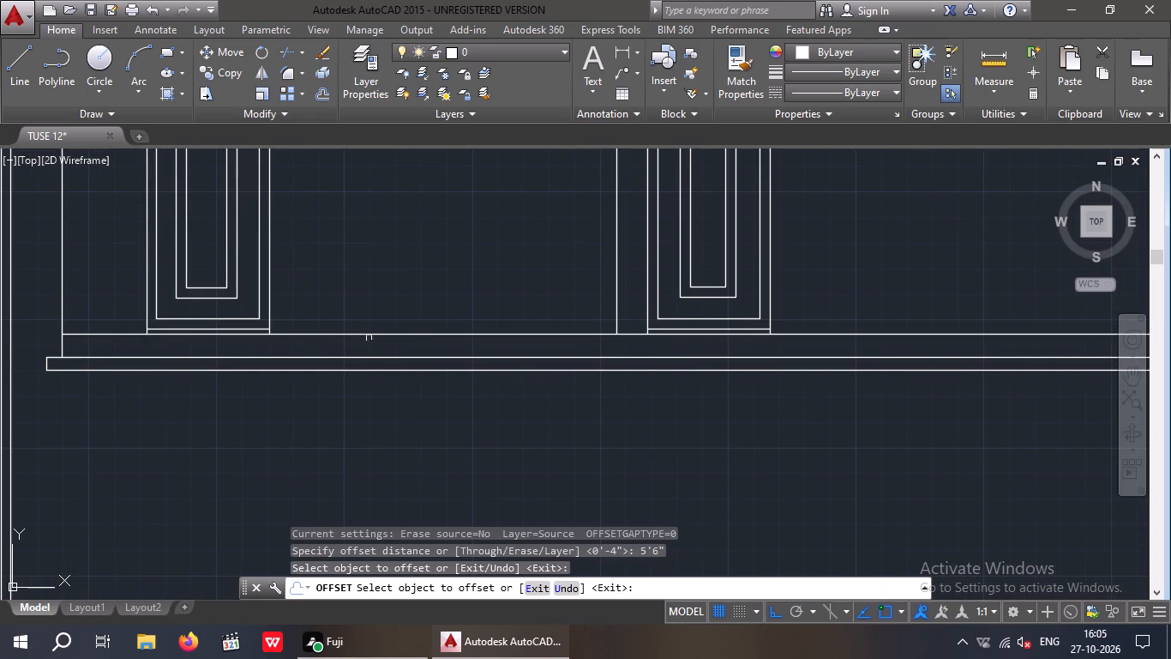
left_click(369, 335)
middle_click_drag(379, 303, 397, 383)
scroll(392, 314, "down", 1)
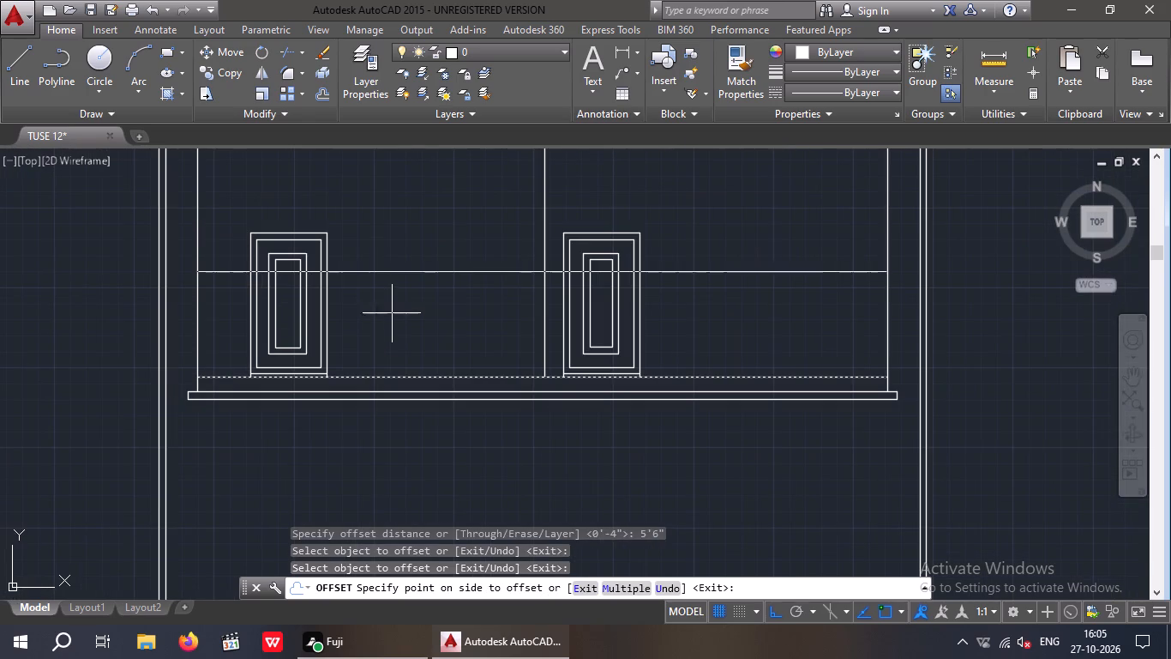
left_click(403, 312)
scroll(408, 319, "down", 1)
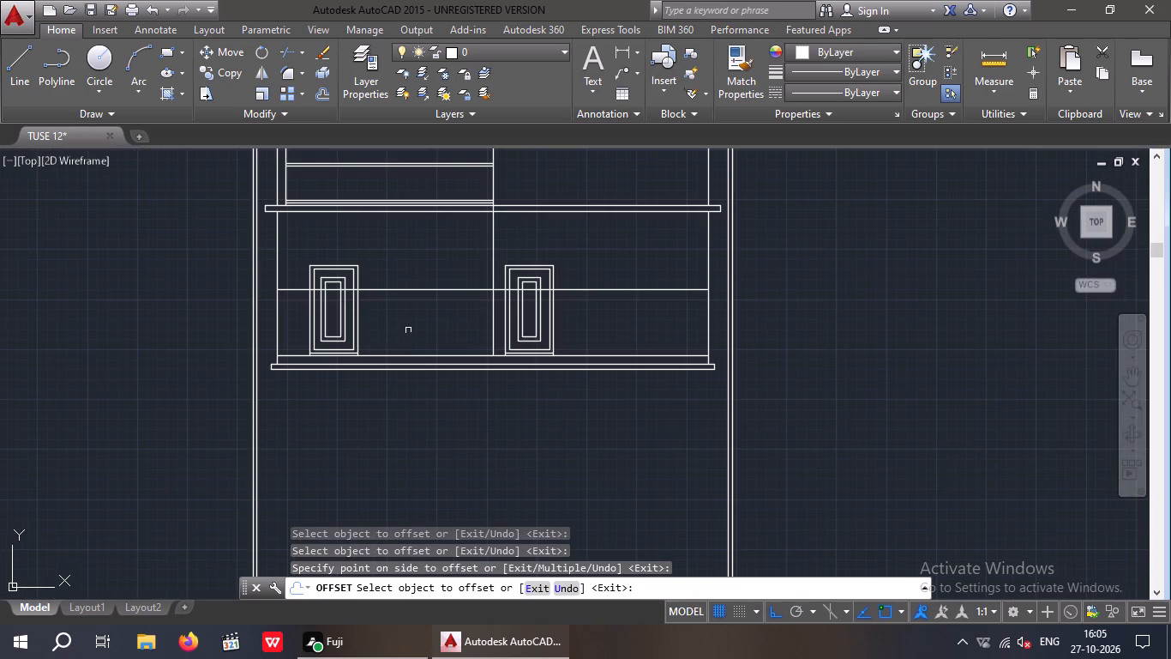
middle_click_drag(415, 372, 417, 442)
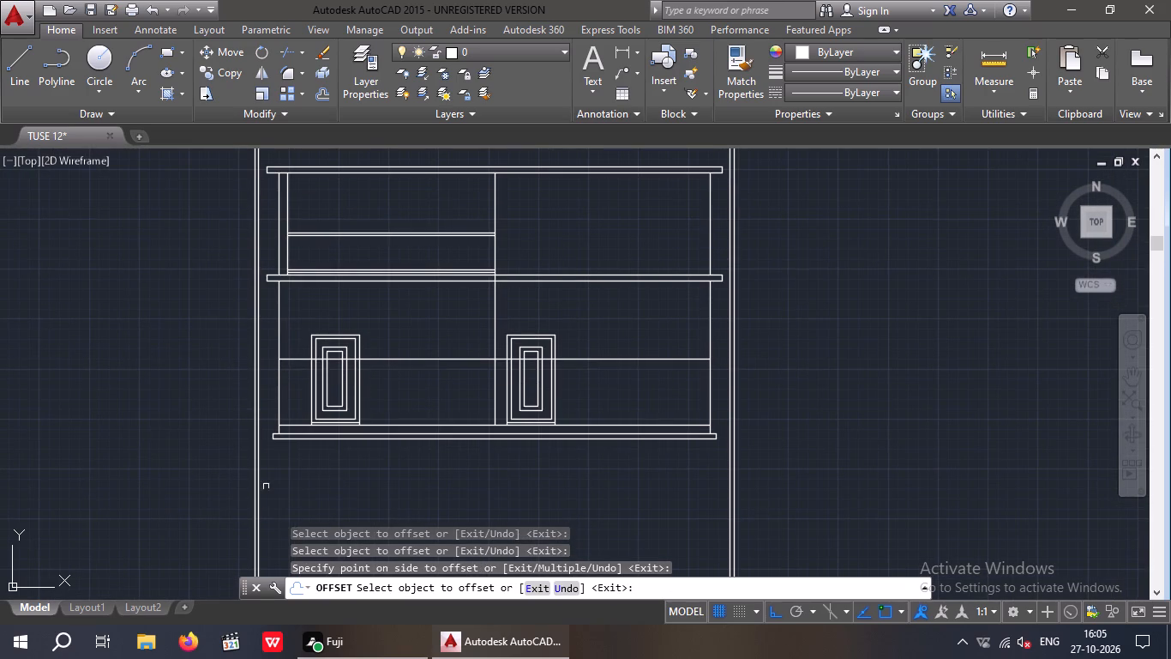
Draw a horizontal ground line from the base slab's lower left corner outward past the left boundary wall lines.
left_click(8, 69)
scroll(237, 489, "up", 2)
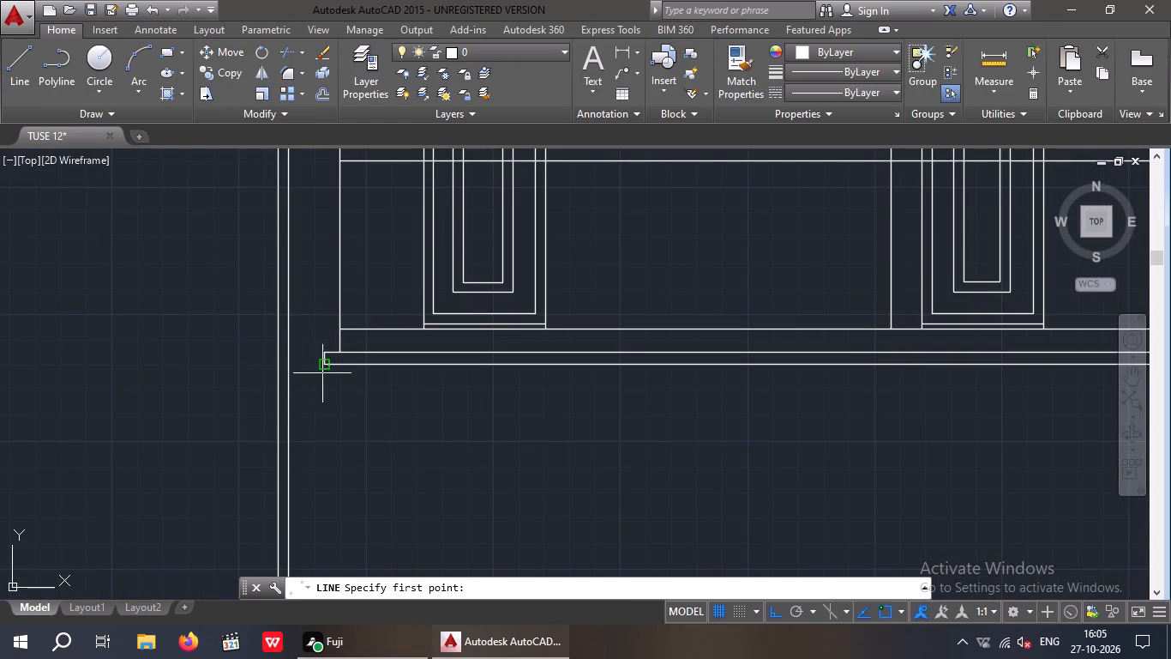
scroll(303, 360, "up", 3)
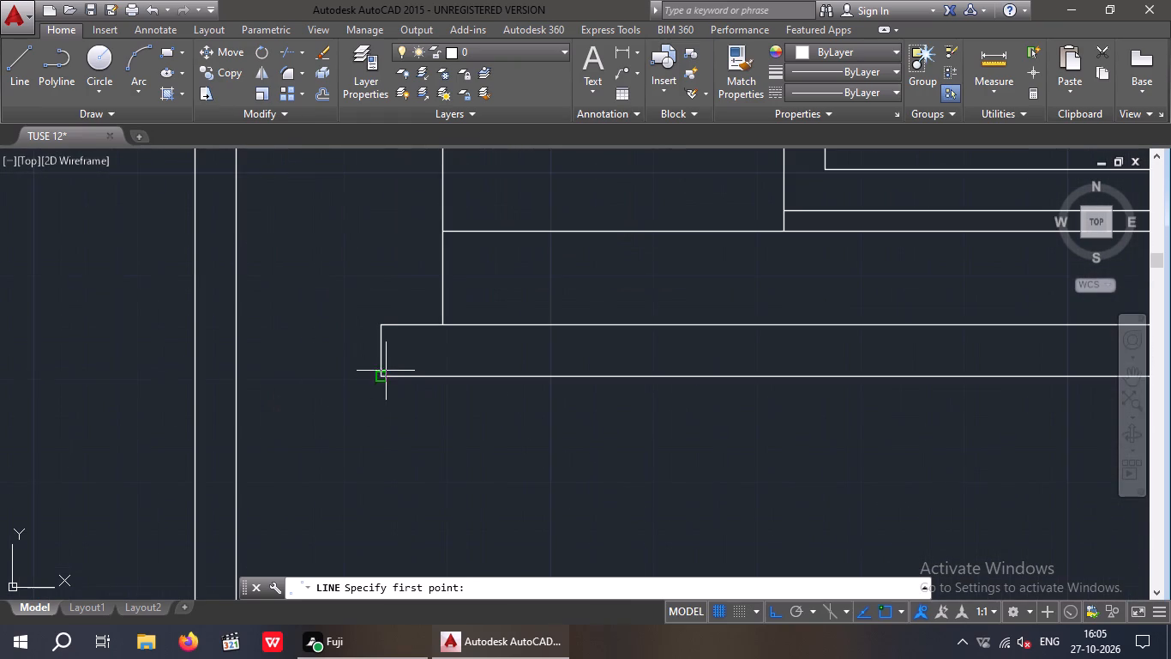
left_click_drag(377, 378, 345, 382)
left_click(79, 380)
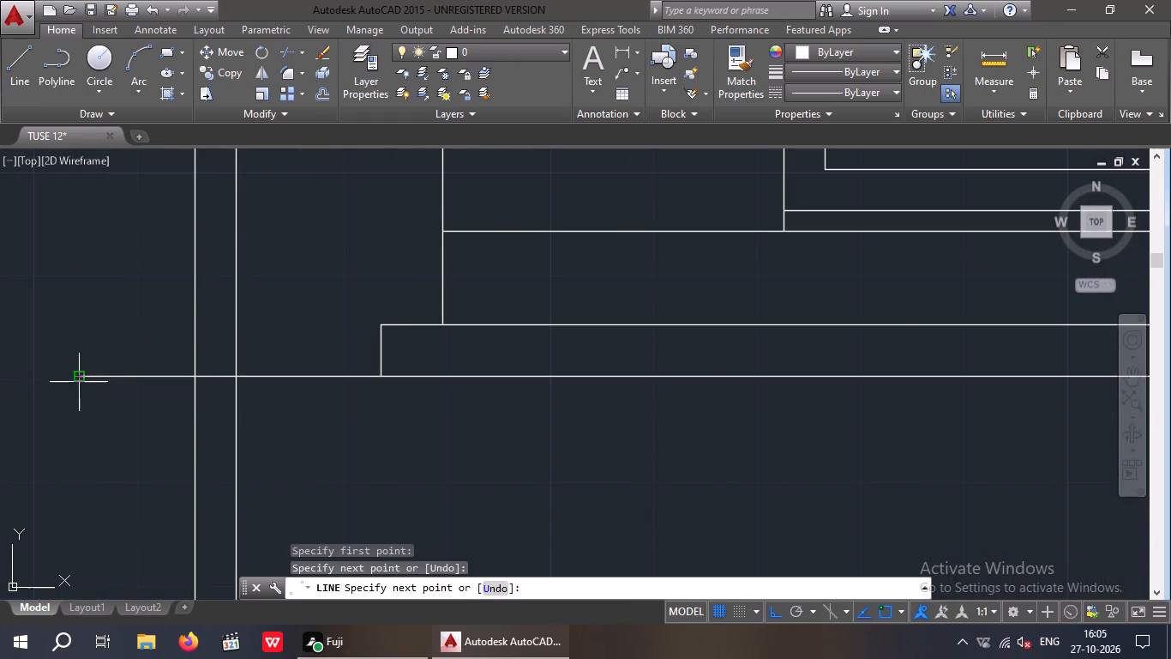
key("space")
Draw a horizontal ground line from the base slab's lower right corner outward past the right boundary wall lines.
scroll(99, 365, "down", 4)
middle_click_drag(153, 403, 0, 355)
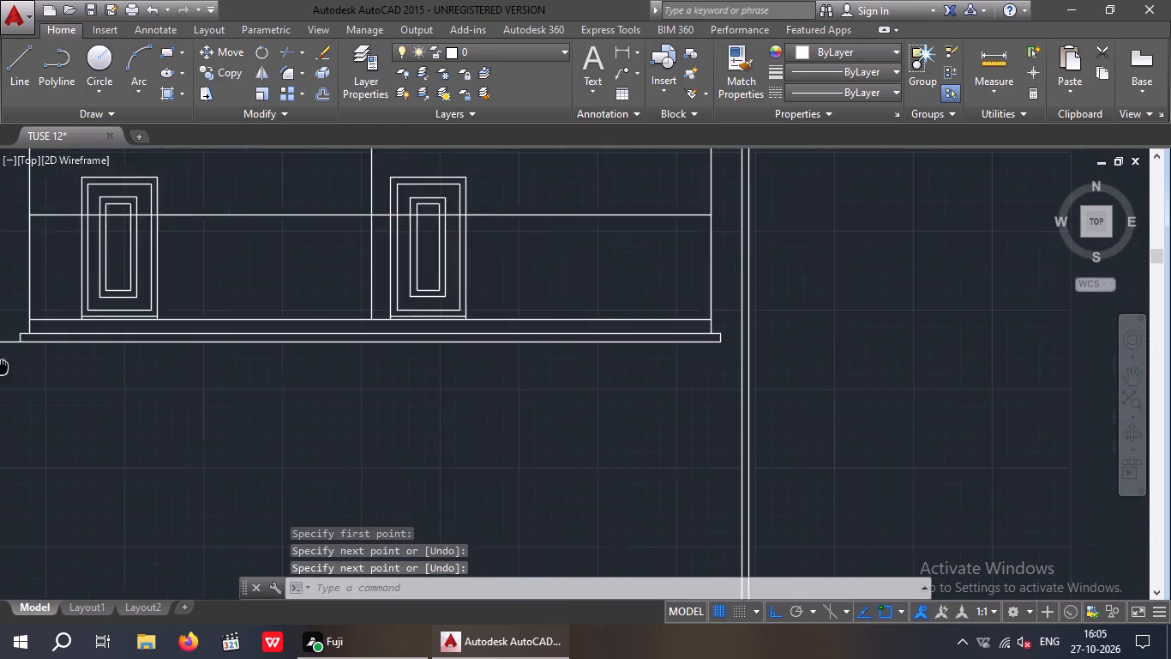
middle_click_drag(0, 355, 0, 343)
key("space")
scroll(616, 282, "up", 3)
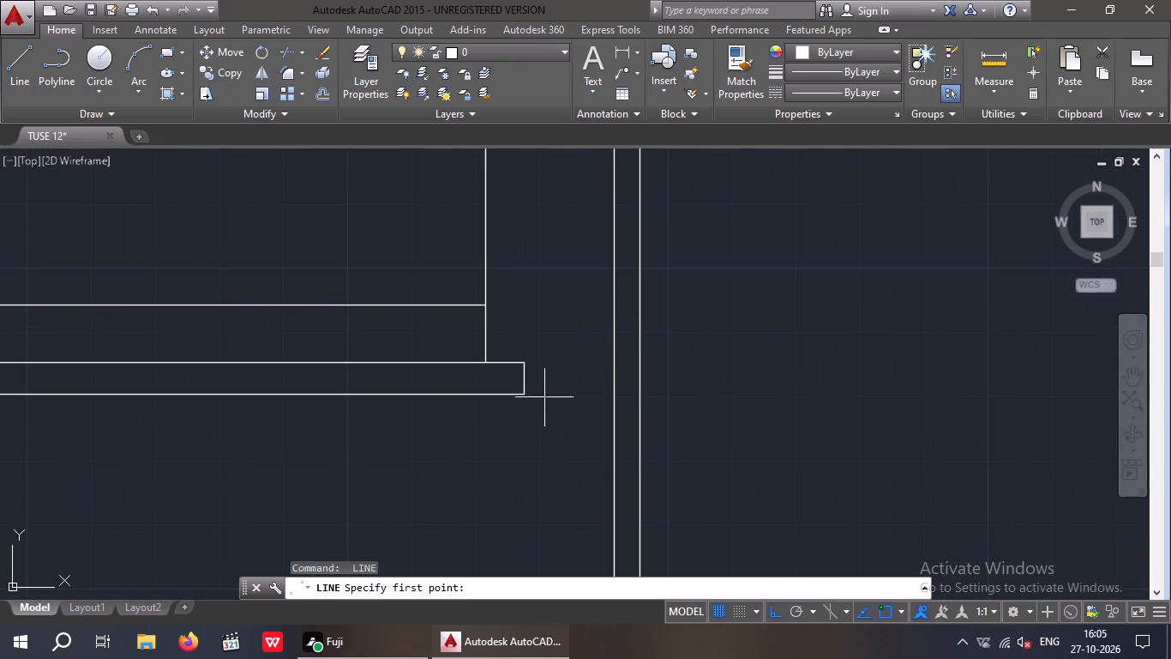
left_click_drag(522, 396, 551, 395)
left_click(749, 390)
key("space")
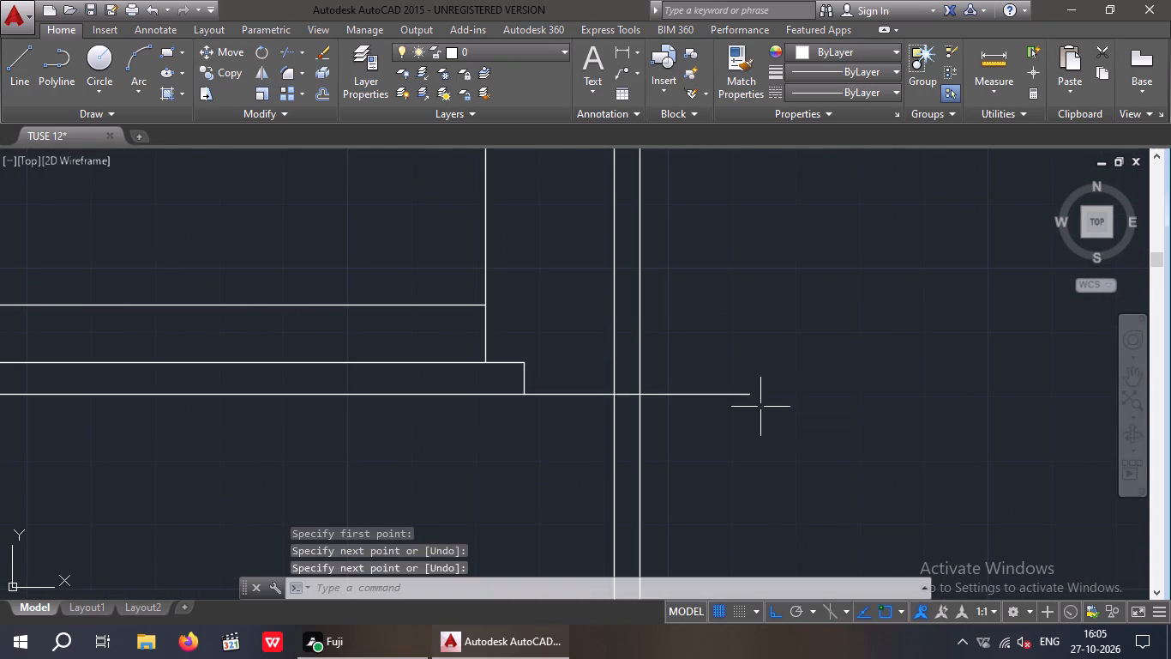
scroll(766, 402, "down", 3)
middle_click_drag(824, 467, 806, 510)
scroll(829, 436, "down", 1)
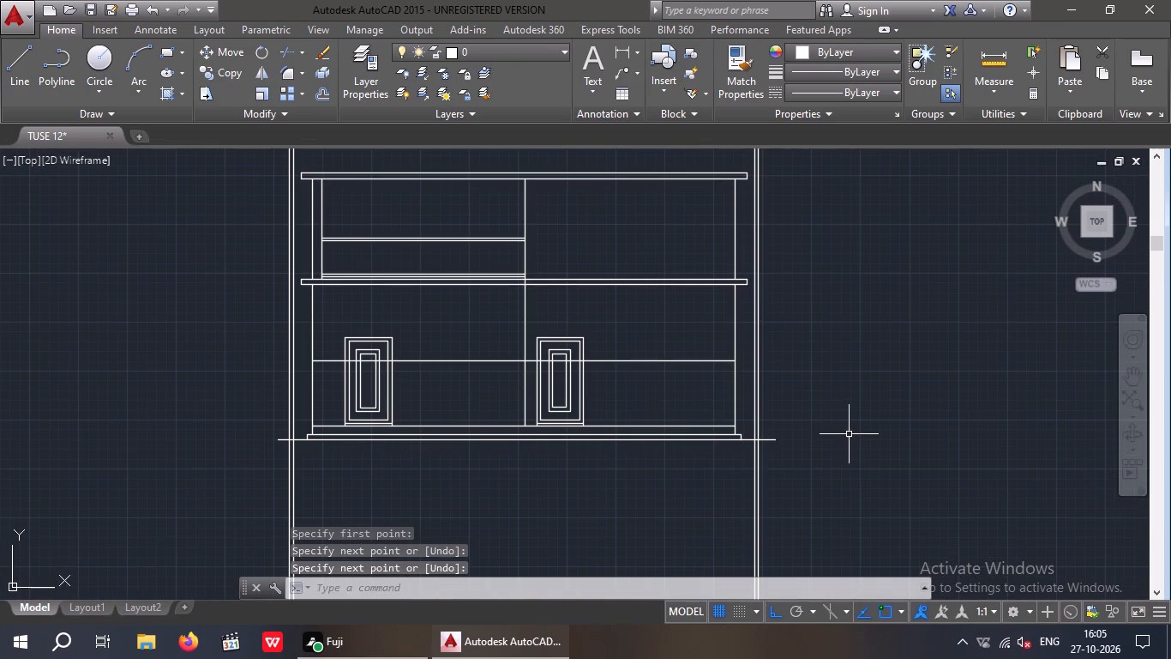
key("Escape")
key("Escape")
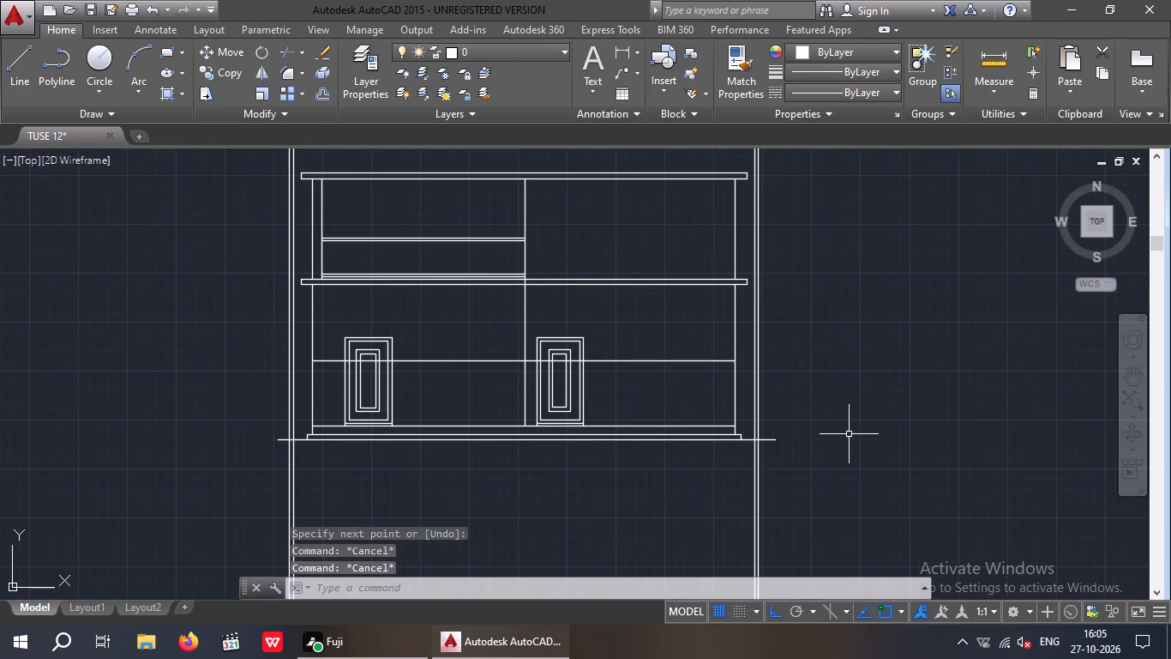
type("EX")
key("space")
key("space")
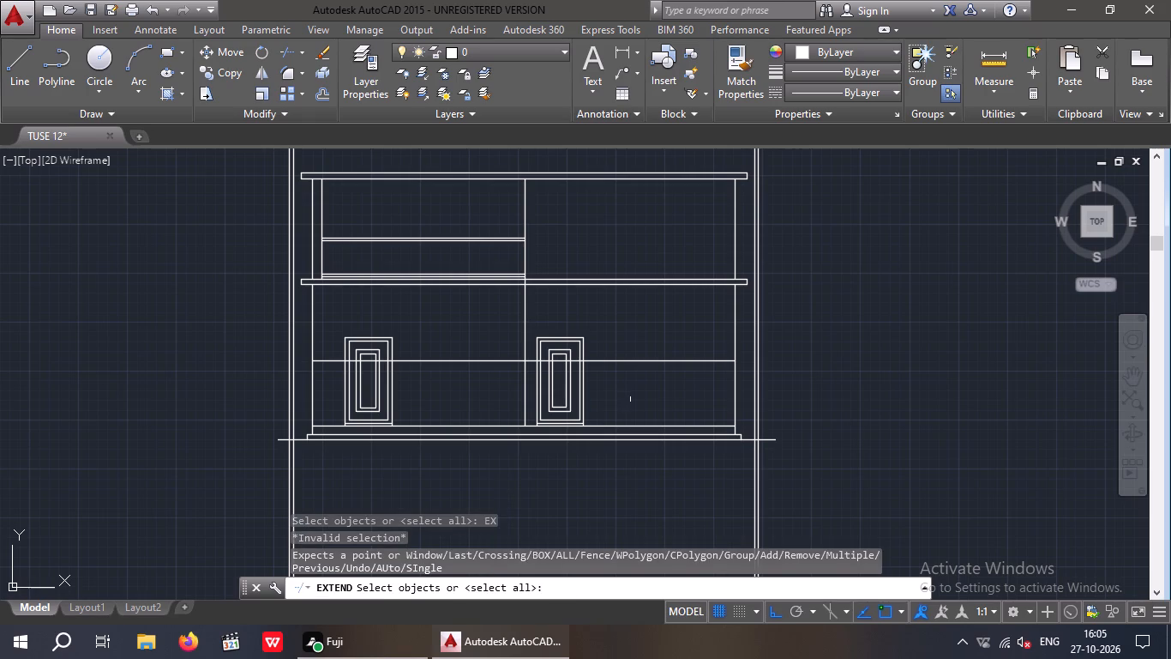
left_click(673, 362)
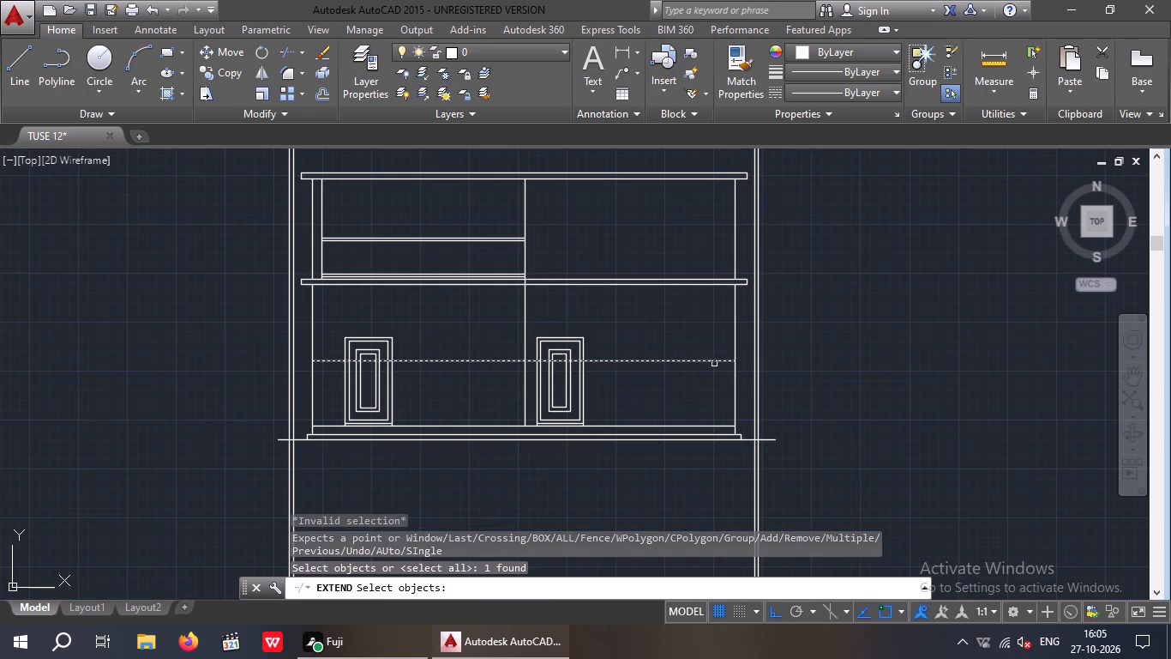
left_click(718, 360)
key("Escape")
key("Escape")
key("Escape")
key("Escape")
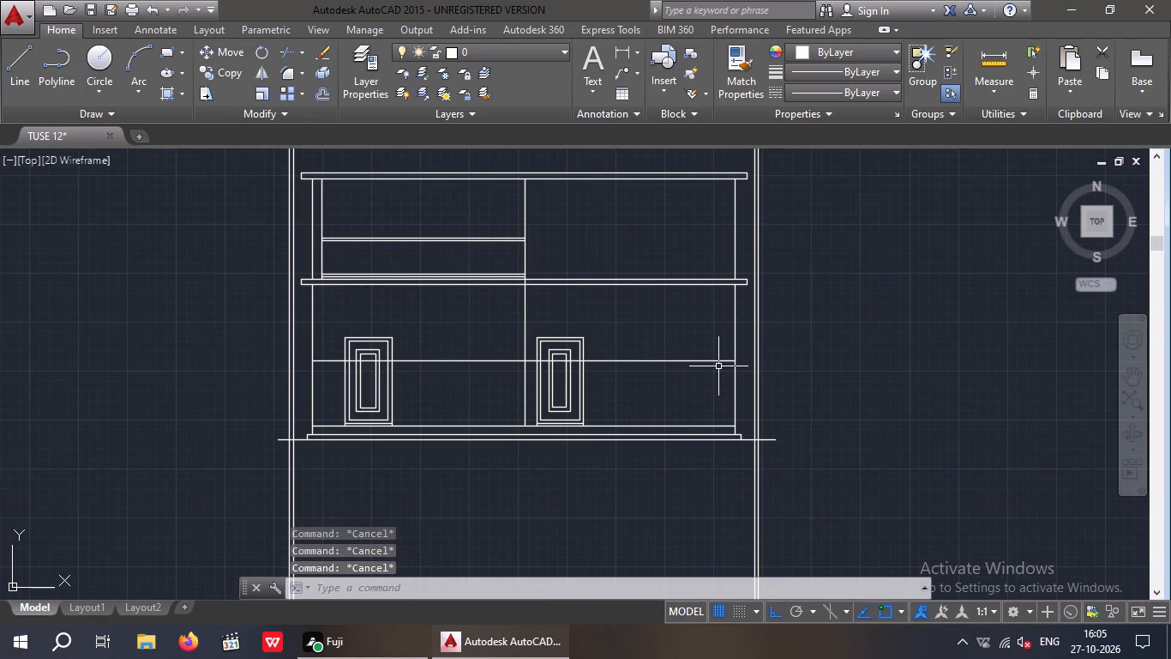
Extend the boundary wall's top line at both ends to the outer faces of the right and left boundary walls.
type("EX")
key("space")
key("space")
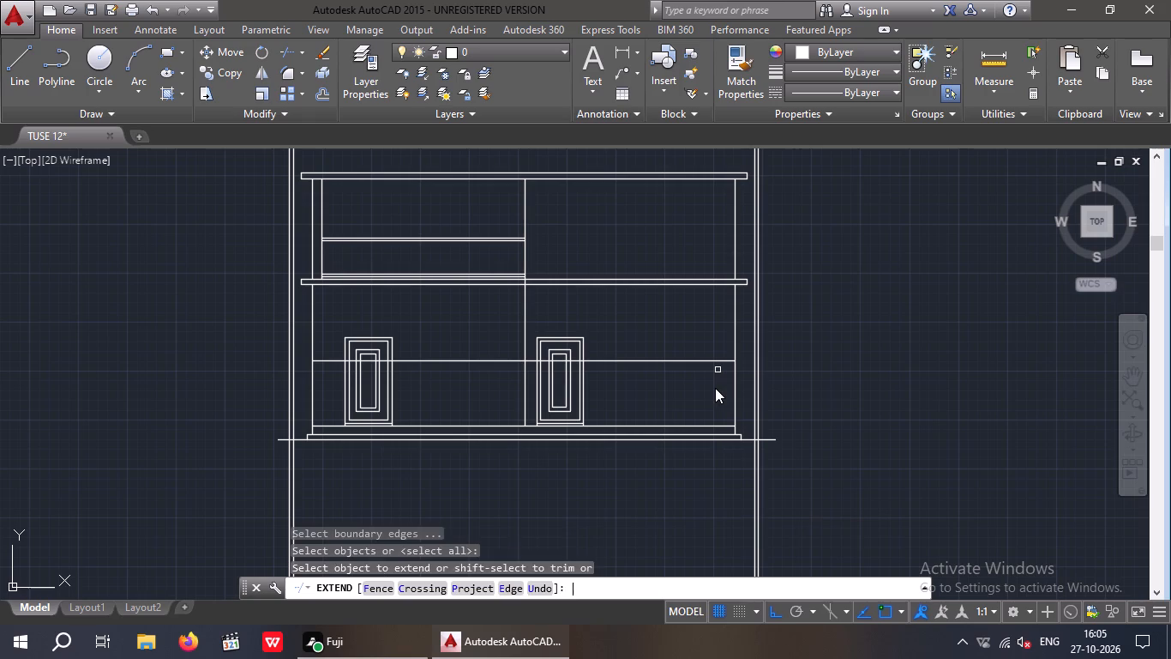
left_click(710, 360)
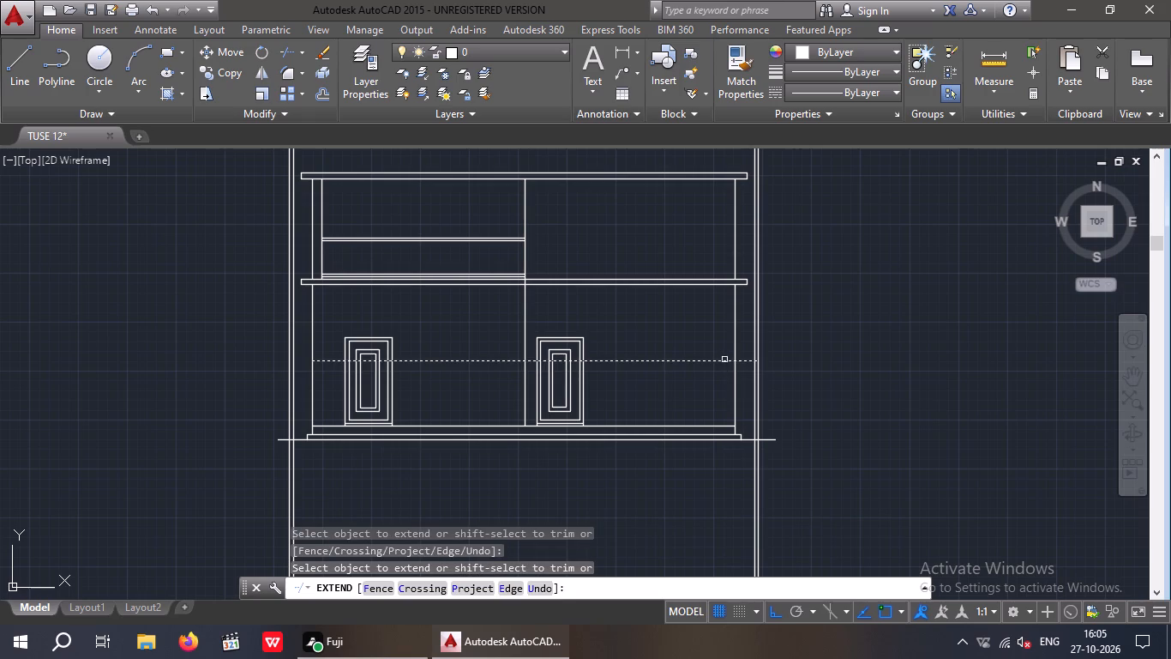
left_click(724, 360)
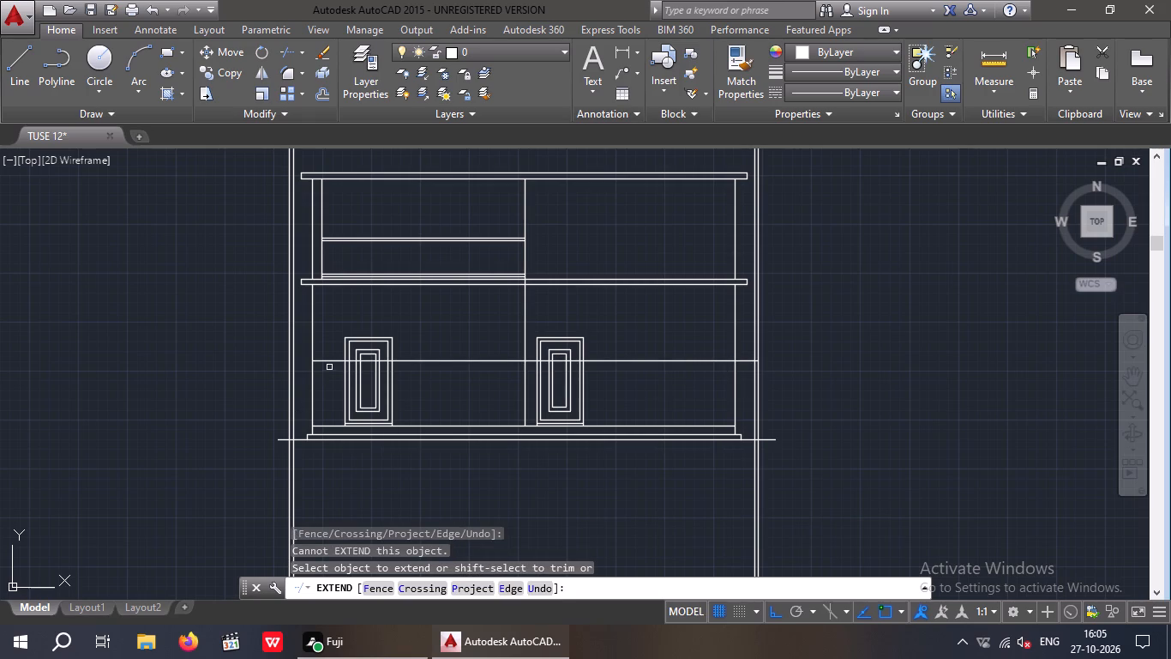
scroll(328, 366, "up", 1)
left_click(321, 359)
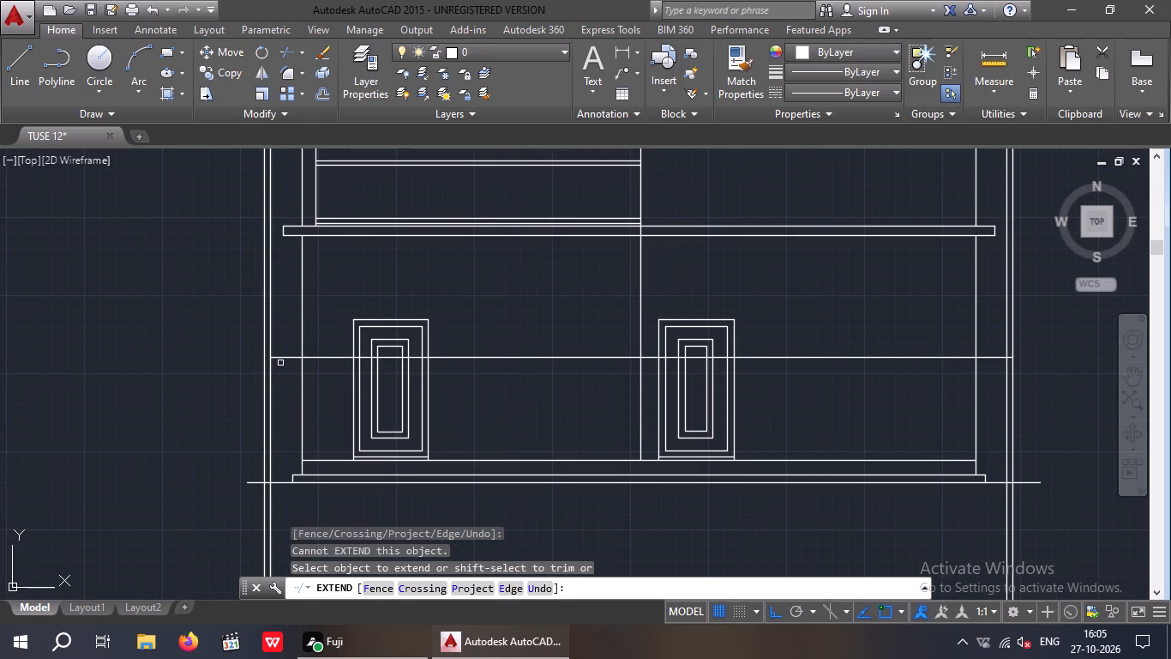
left_click(283, 357)
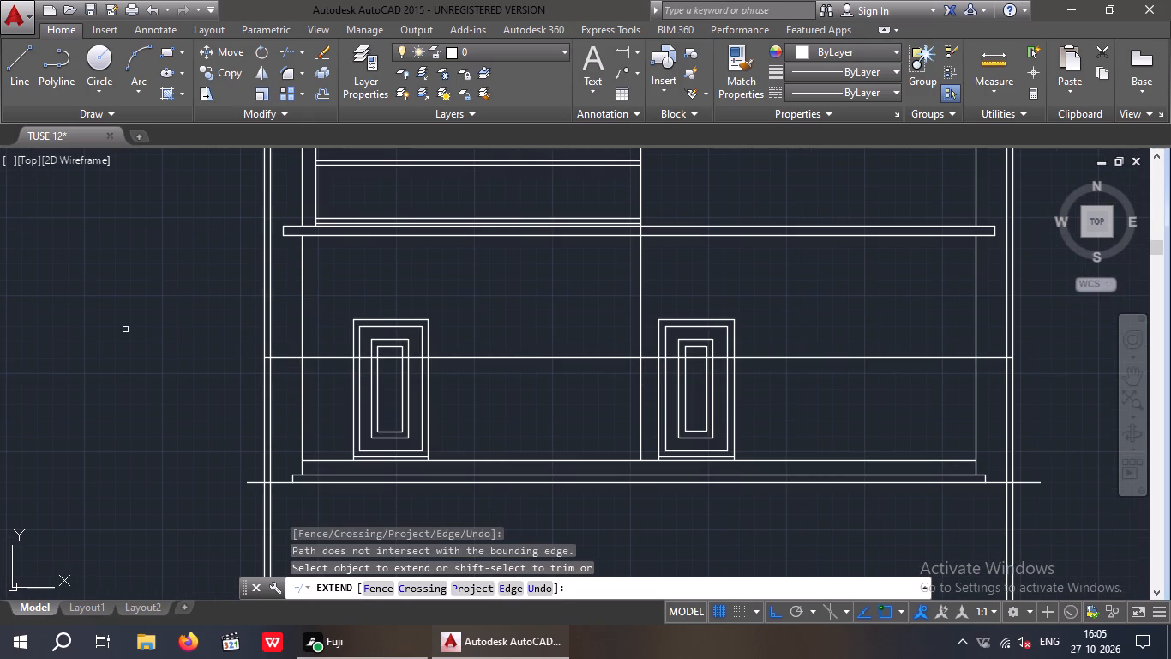
key("Escape")
key("Escape")
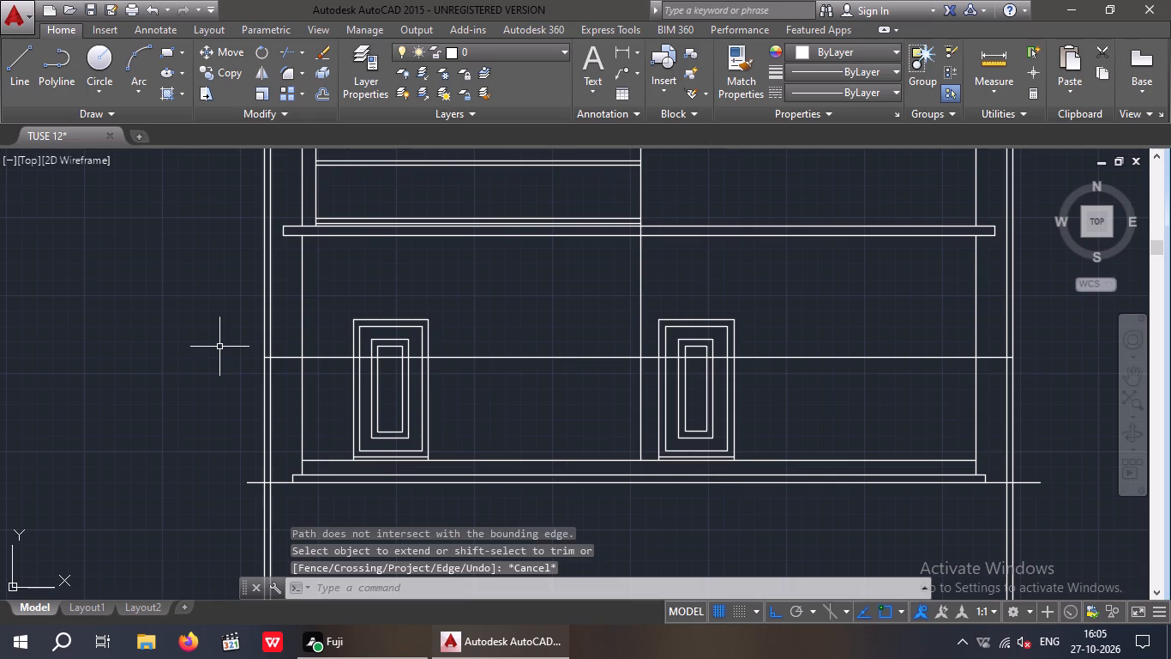
Trim off the left and right boundary wall construction lines above the wall's top line.
type("TR")
key("space")
key("space")
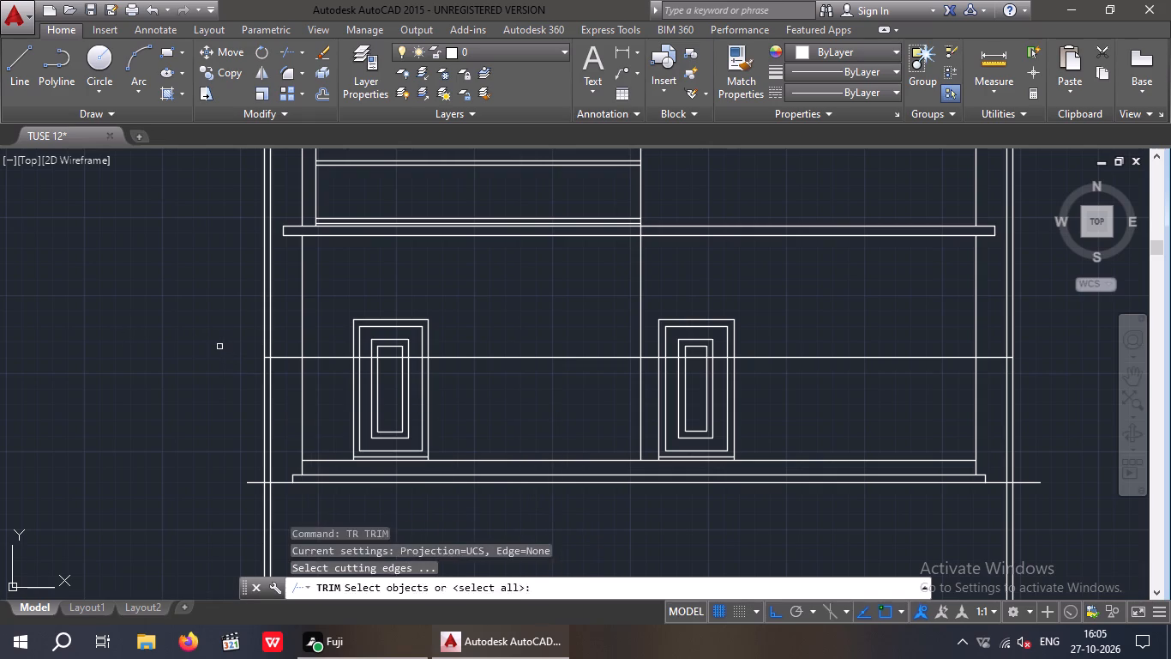
scroll(233, 349, "up", 3)
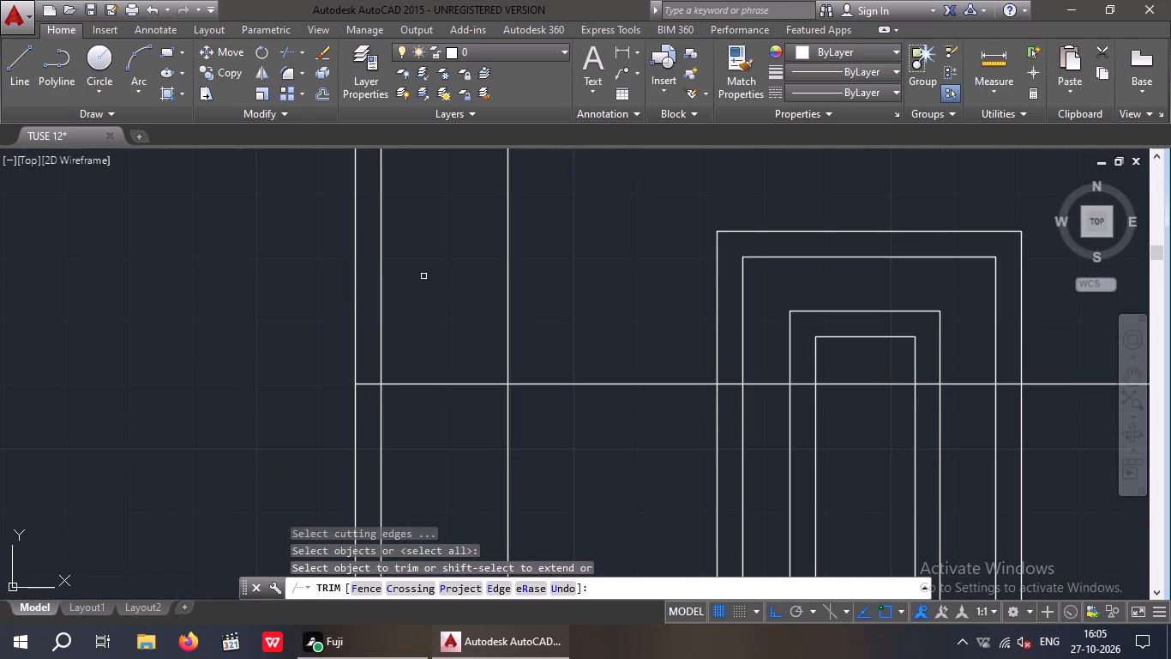
left_click_drag(423, 275, 306, 327)
left_click(273, 335)
scroll(274, 314, "down", 3)
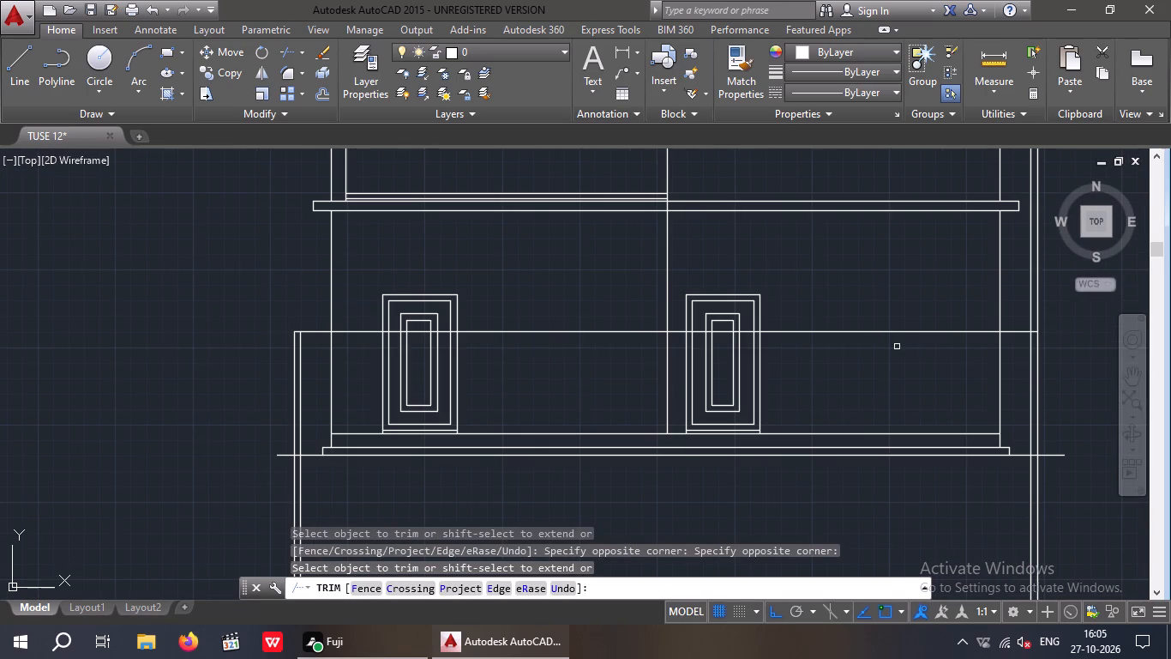
middle_click_drag(872, 350, 350, 471)
scroll(502, 446, "up", 3)
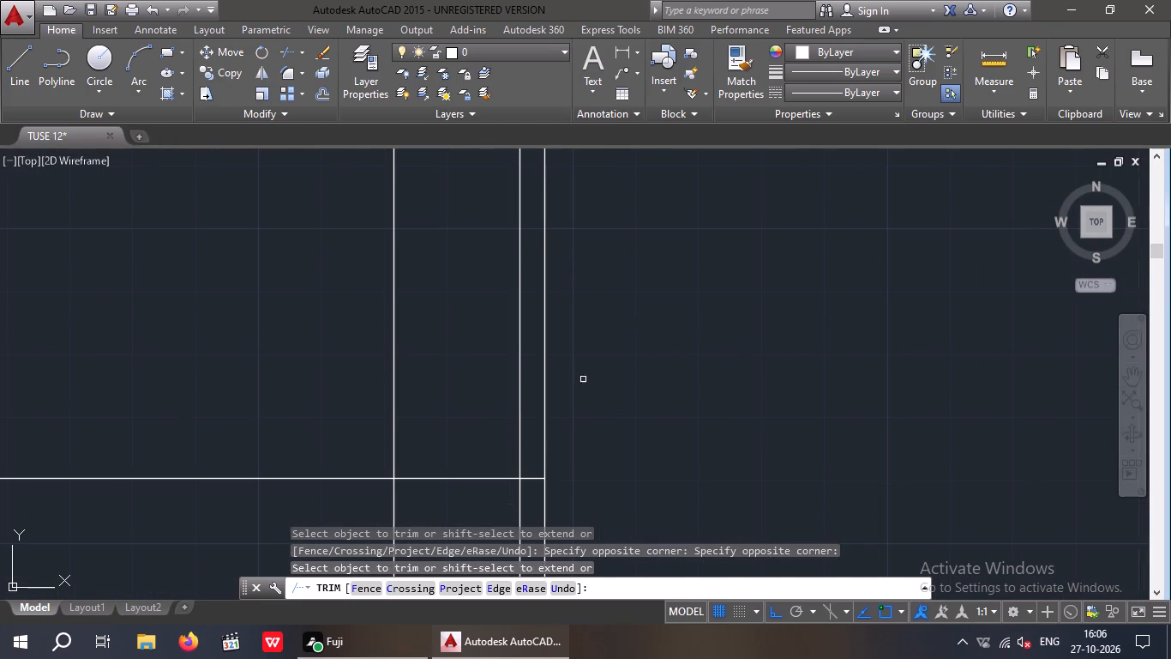
left_click_drag(584, 360, 483, 419)
left_click(477, 421)
middle_click_drag(483, 416, 495, 386)
scroll(500, 364, "down", 2)
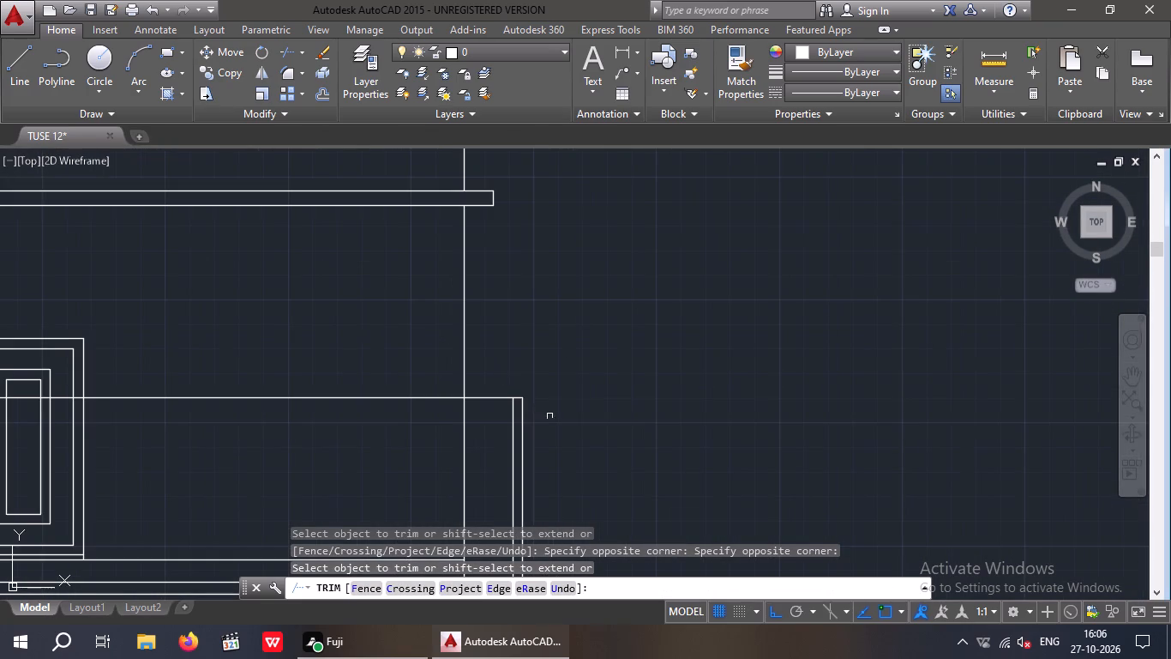
Trim off the right and left boundary wall construction lines below the ground line.
middle_click_drag(551, 414, 565, 348)
middle_click_drag(664, 402, 644, 200)
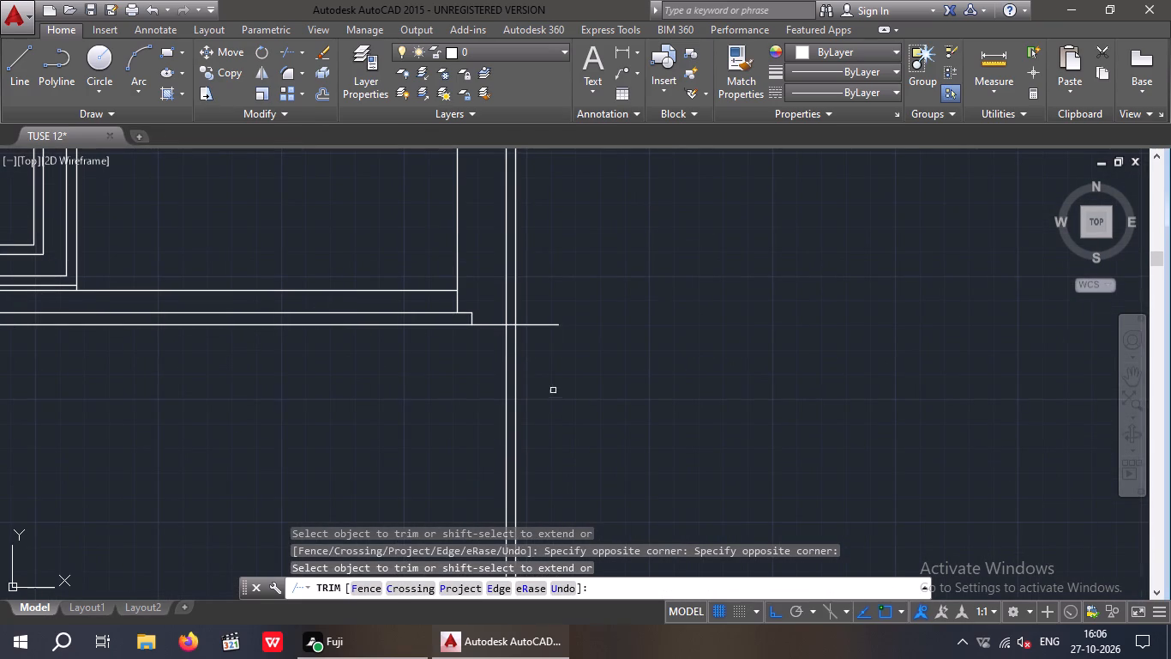
left_click_drag(548, 385, 463, 432)
left_click(443, 437)
middle_click_drag(456, 433, 638, 406)
scroll(675, 432, "down", 2)
middle_click_drag(528, 460, 529, 460)
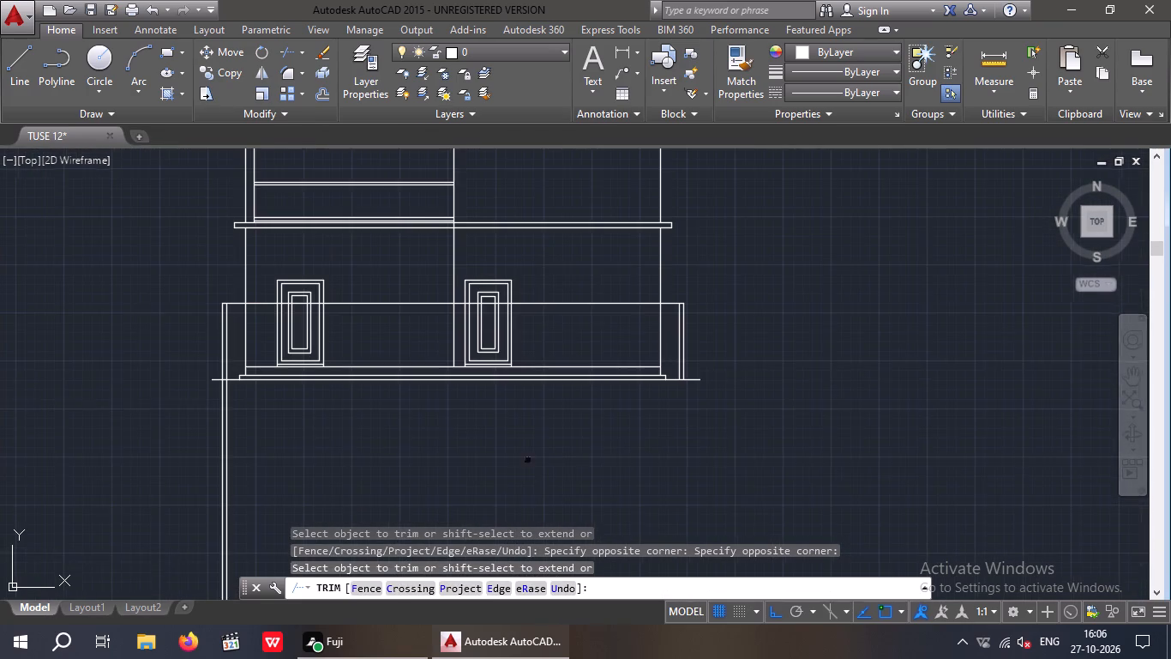
middle_click_drag(529, 460, 631, 481)
scroll(358, 439, "up", 2)
left_click_drag(343, 397, 213, 433)
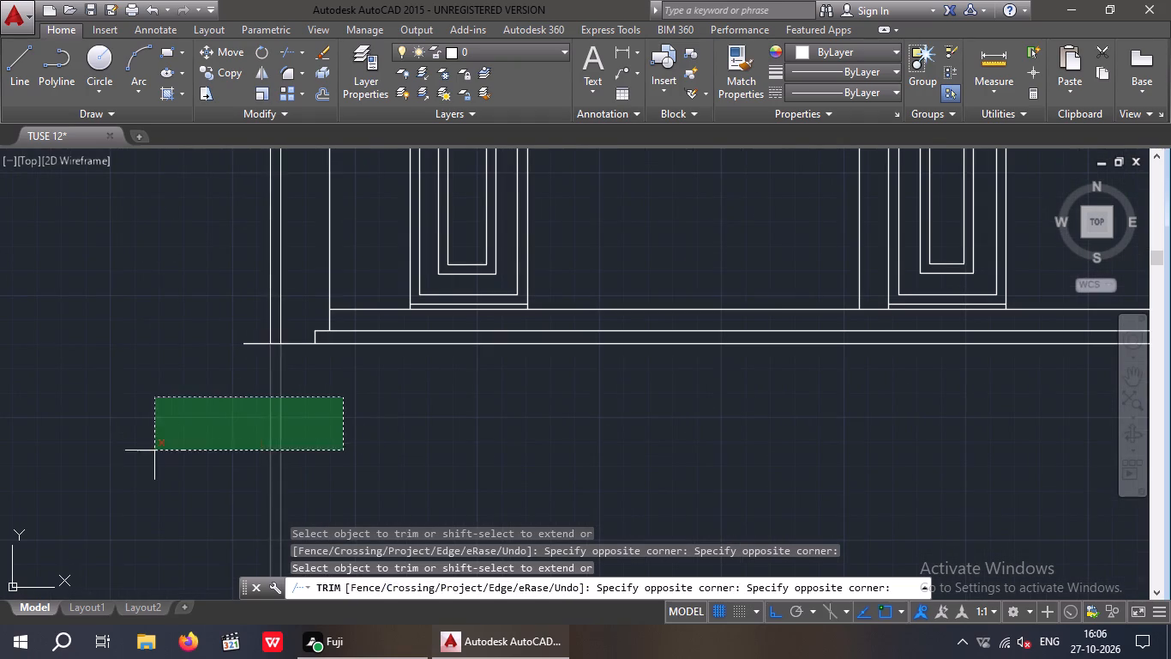
left_click(154, 450)
middle_click_drag(171, 489, 172, 575)
scroll(187, 484, "down", 1)
middle_click_drag(173, 493, 162, 553)
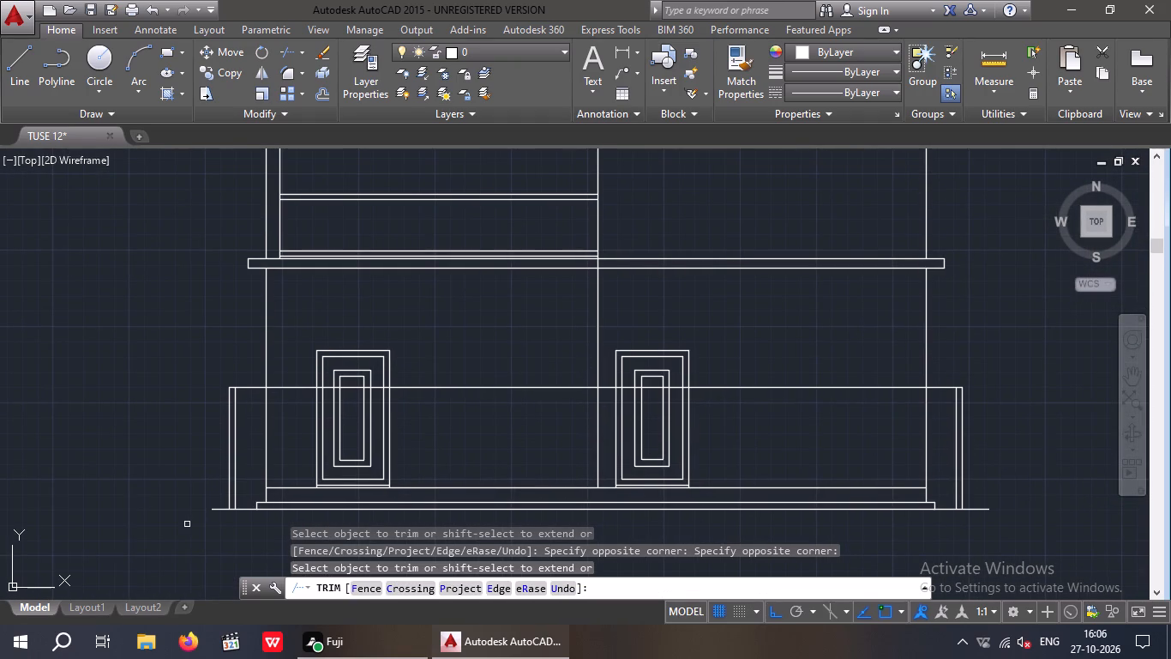
With ortho off, draw two sloping lines from the left boundary wall's inner and outer top corners up to the building's left wall line.
key("Escape")
key("Escape")
key("Escape")
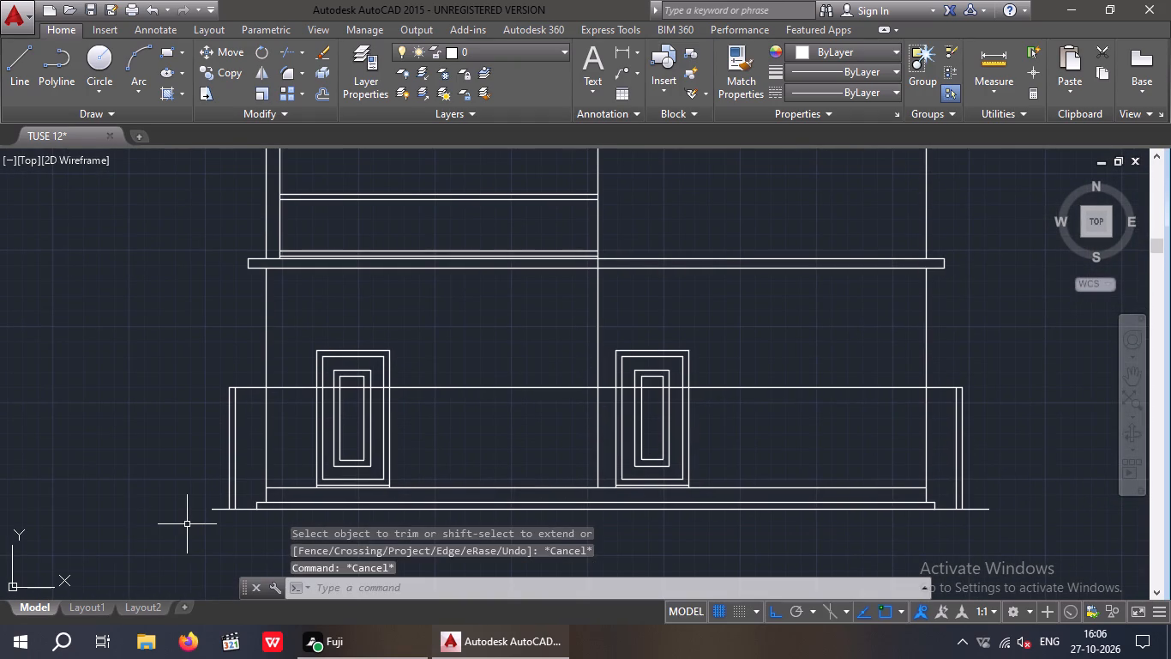
key("l")
key("space")
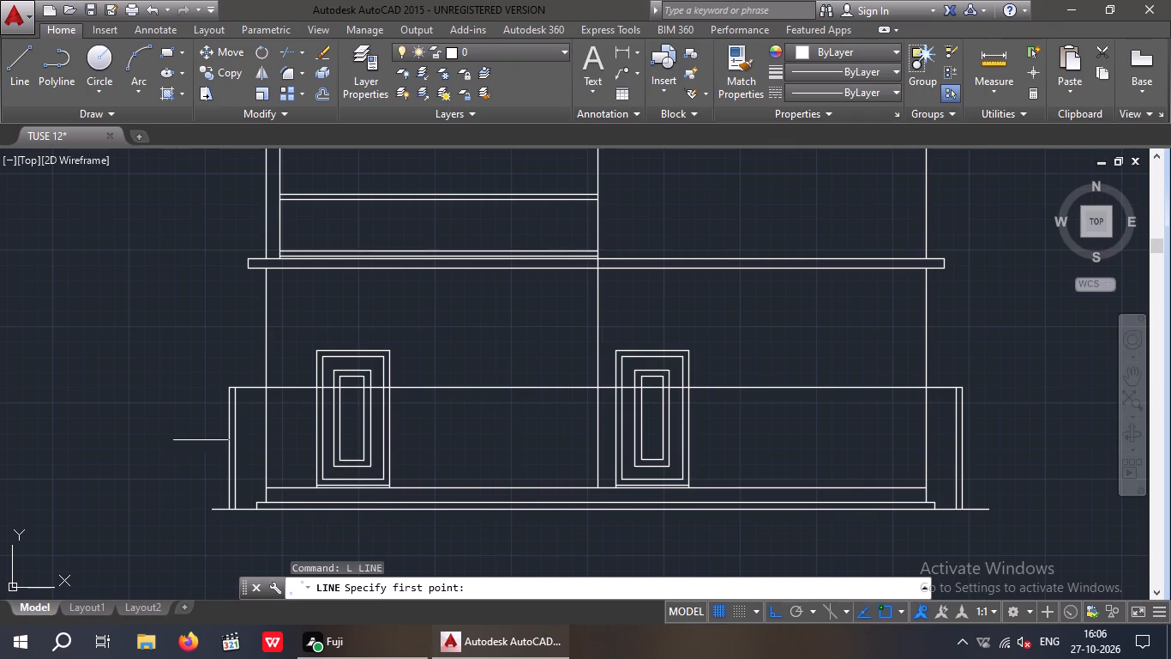
scroll(227, 360, "up", 4)
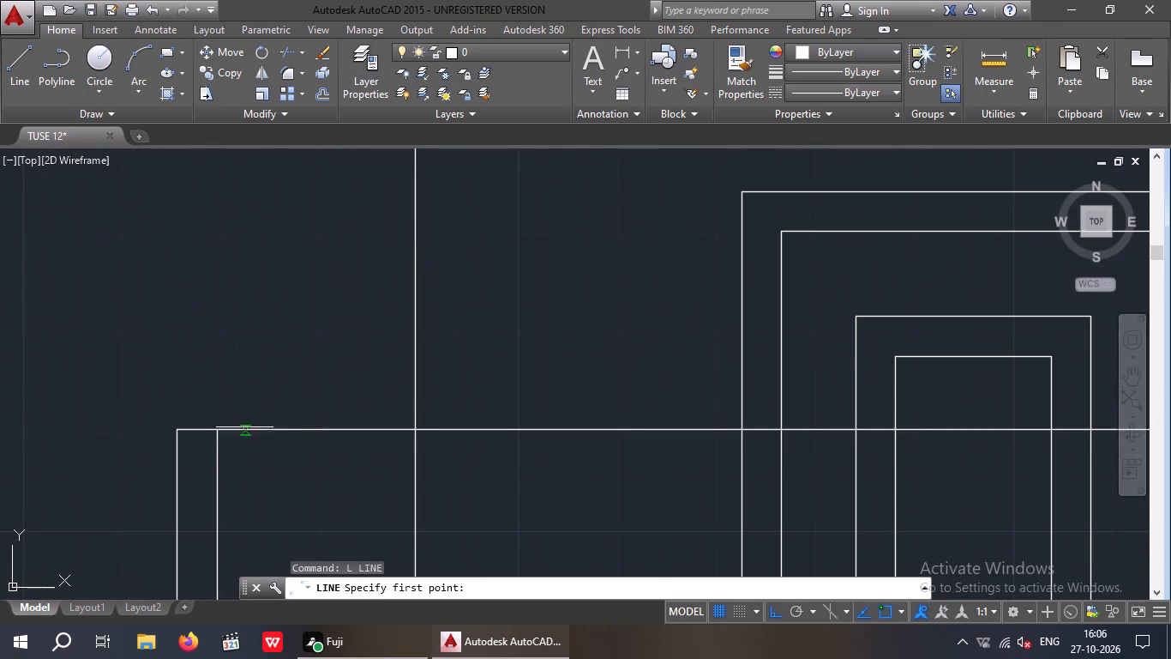
left_click_drag(216, 429, 264, 422)
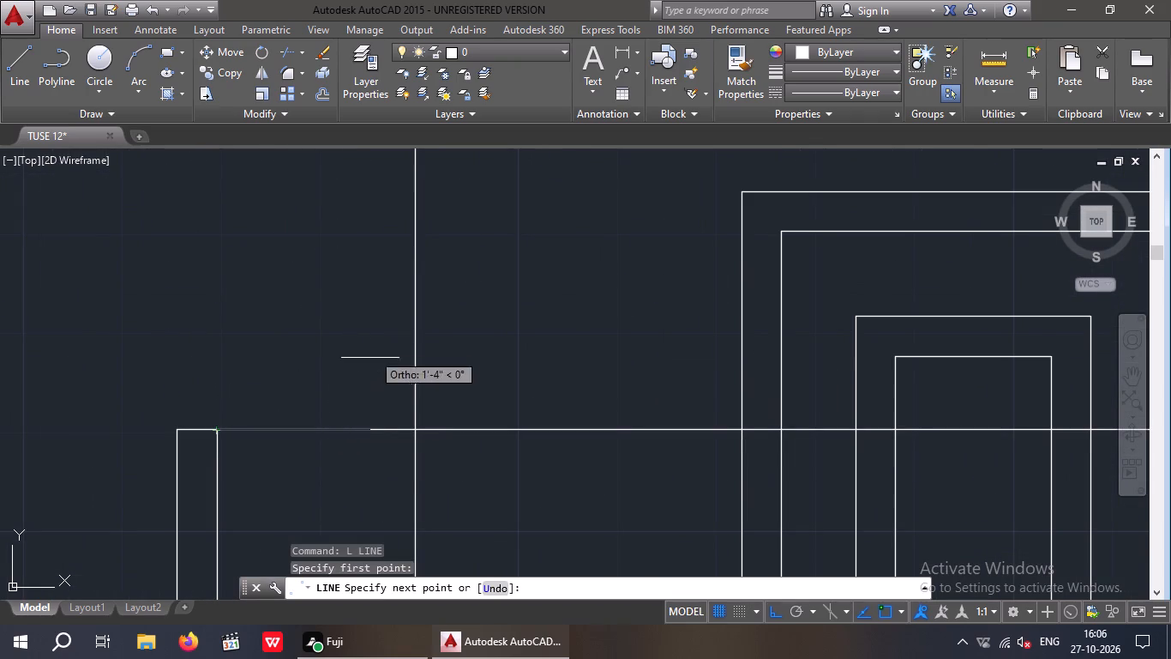
left_click(774, 617)
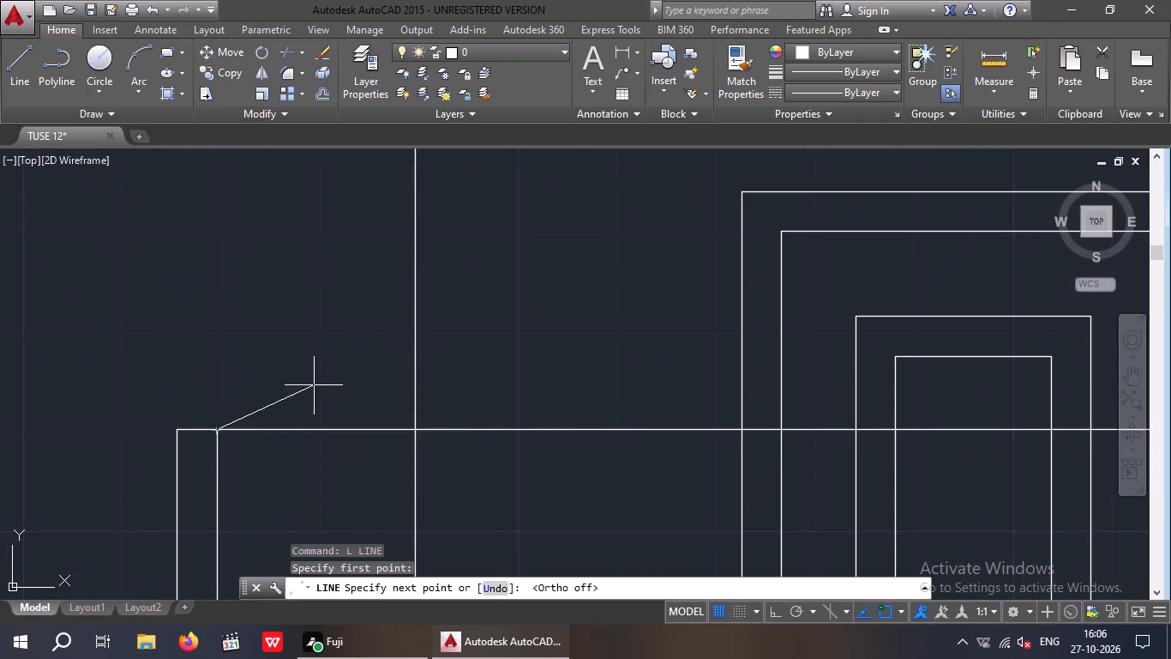
left_click(413, 336)
key("space")
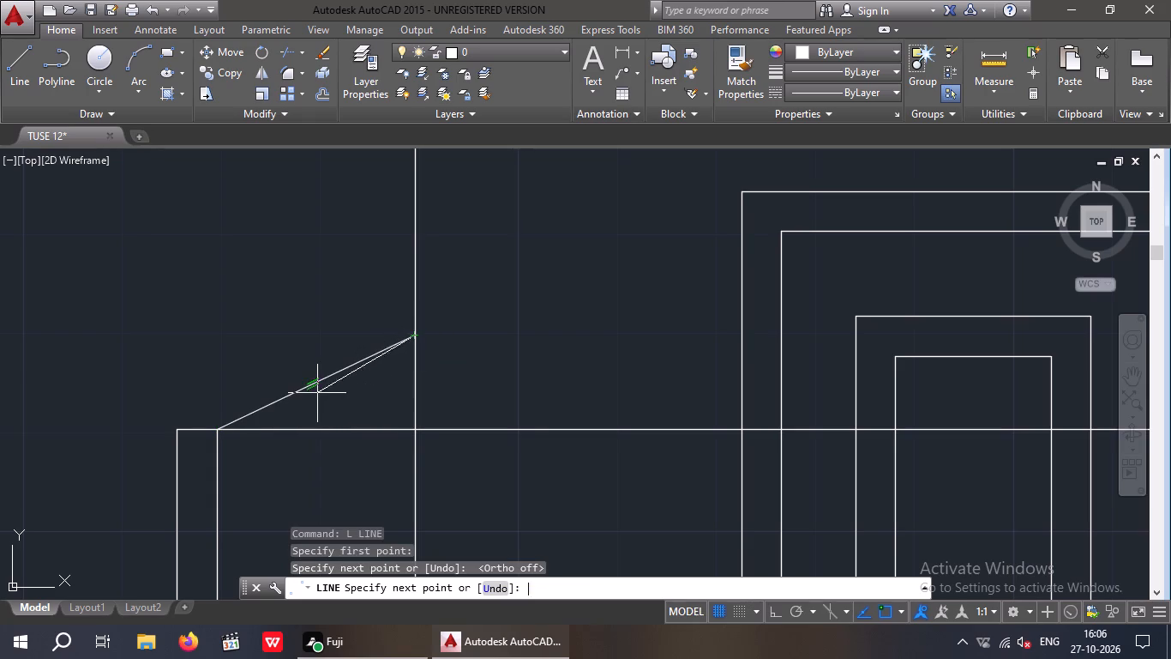
key("space")
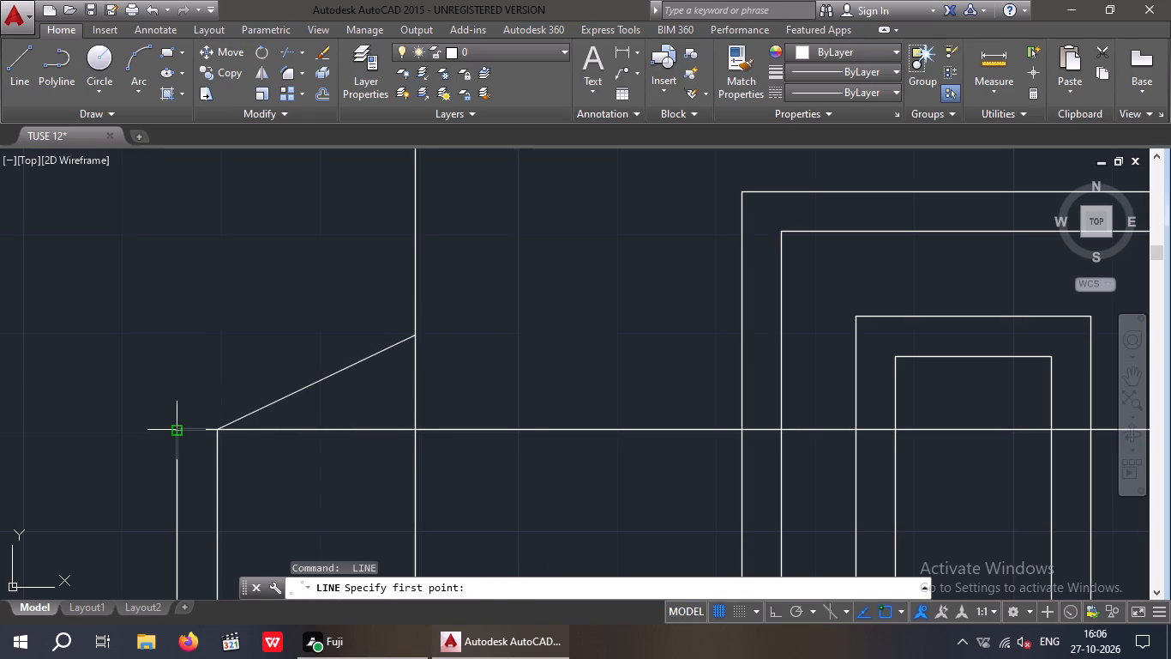
left_click(175, 432)
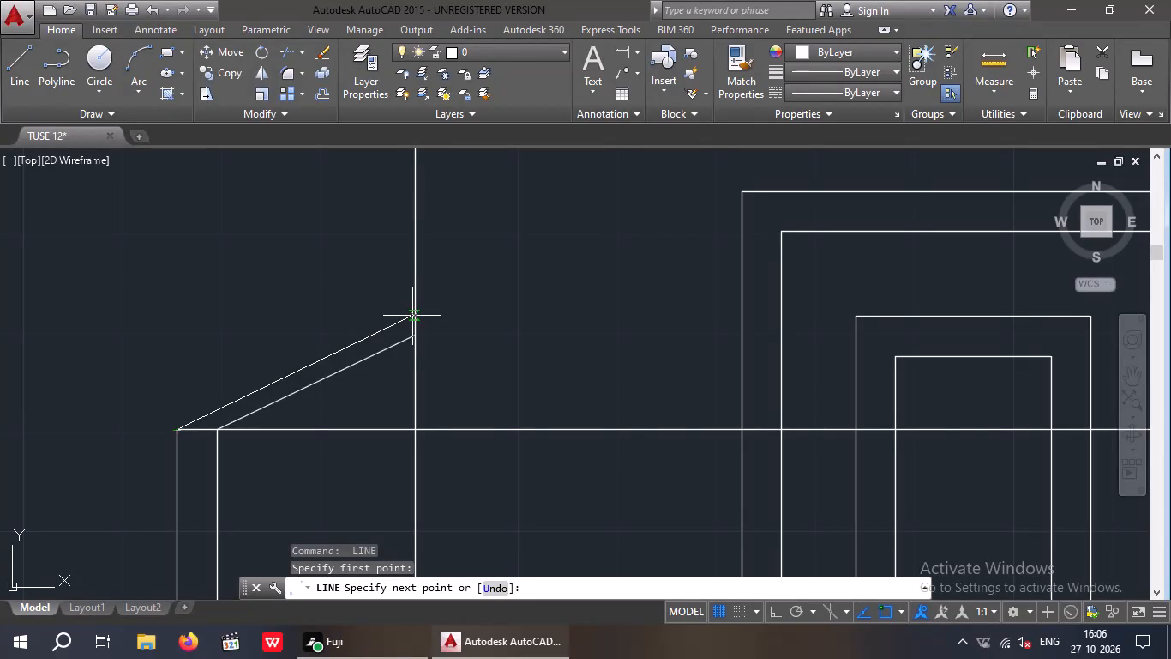
left_click(412, 316)
key("space")
Draw two sloping lines from the right boundary wall's outer and inner top corners up to the building's right wall line.
scroll(265, 351, "down", 2)
middle_click_drag(284, 406, 198, 415)
scroll(201, 372, "down", 3)
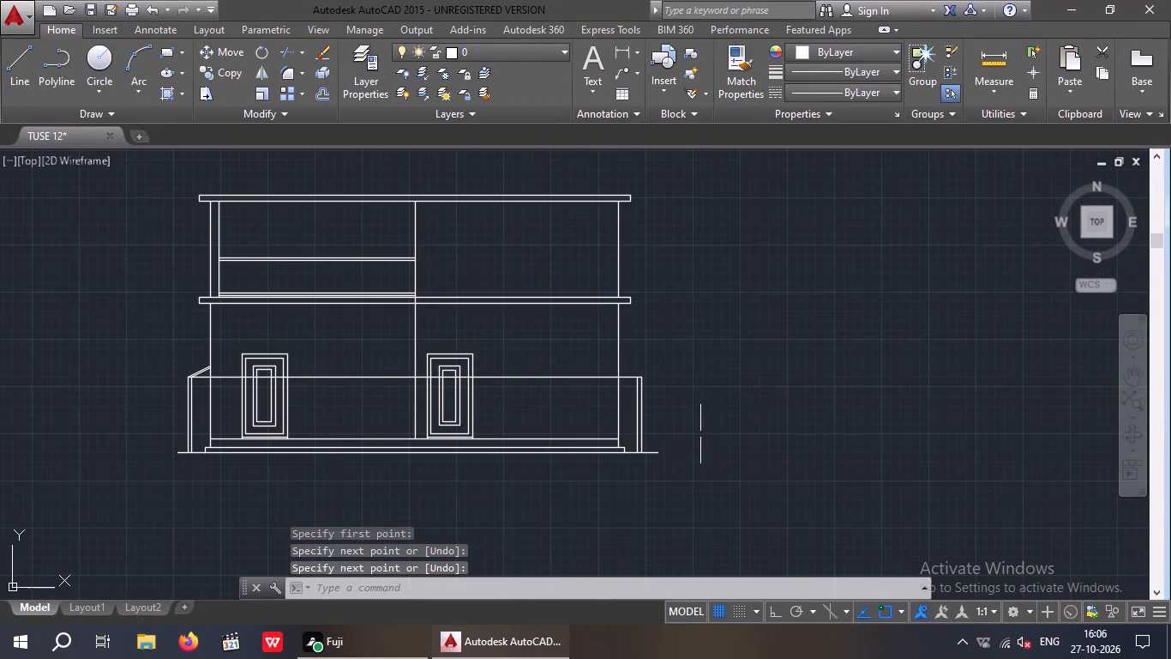
middle_click_drag(686, 447, 419, 577)
middle_click_drag(465, 494, 441, 384)
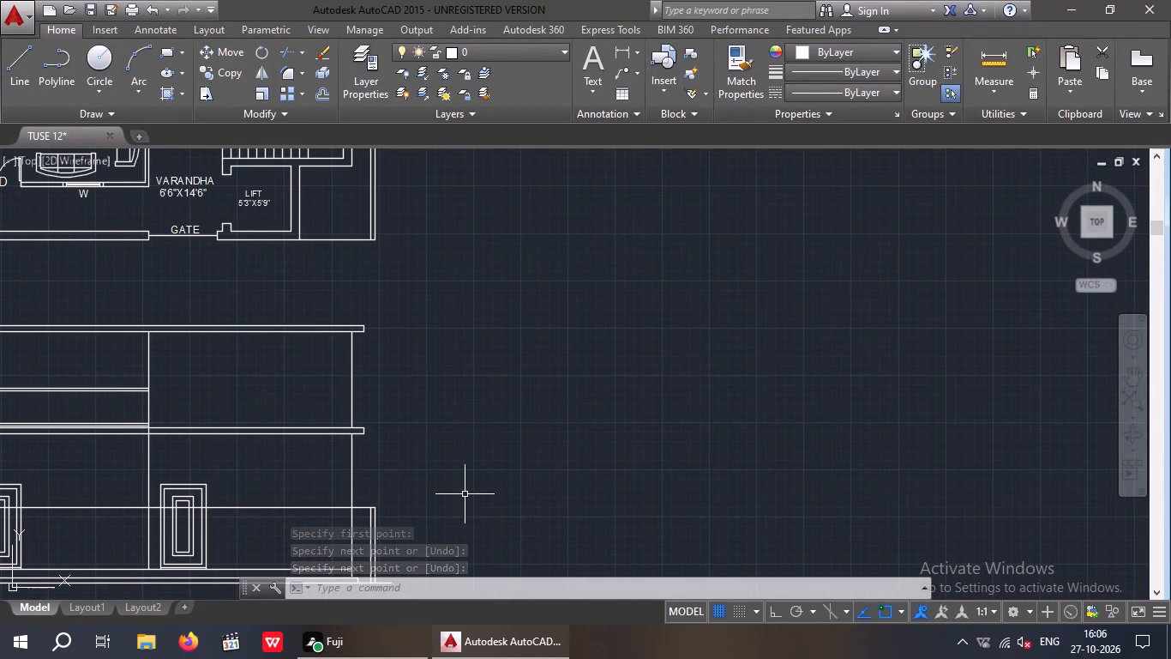
key("space")
scroll(343, 393, "up", 6)
scroll(356, 426, "down", 1)
left_click(381, 472)
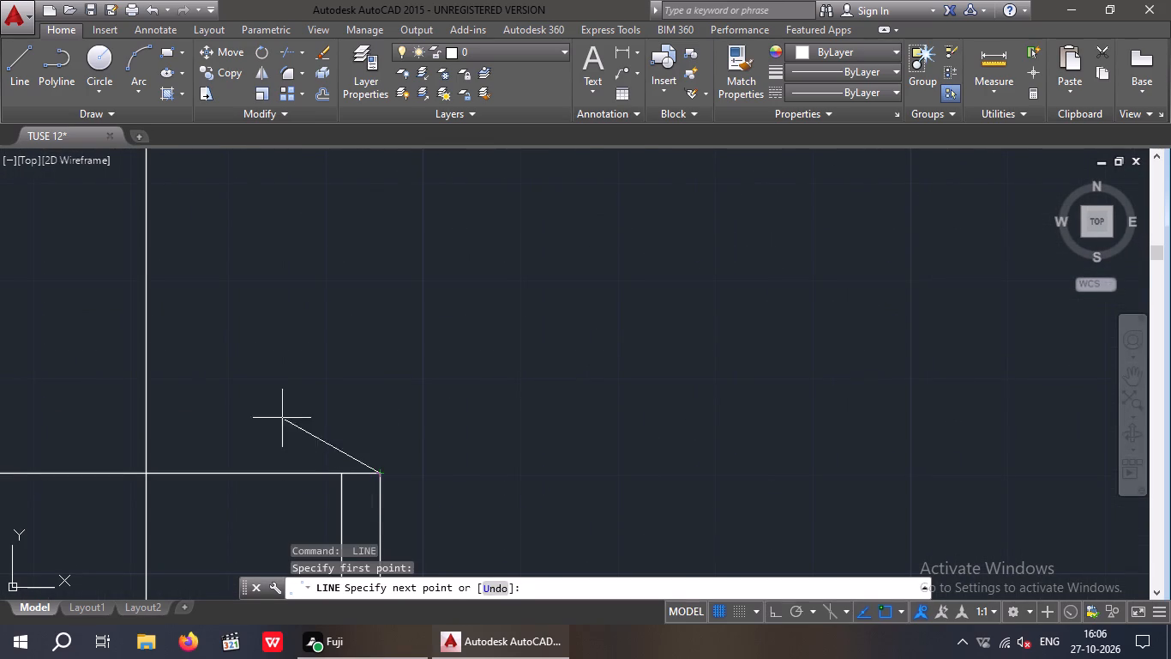
left_click(148, 354)
key("space")
key("space")
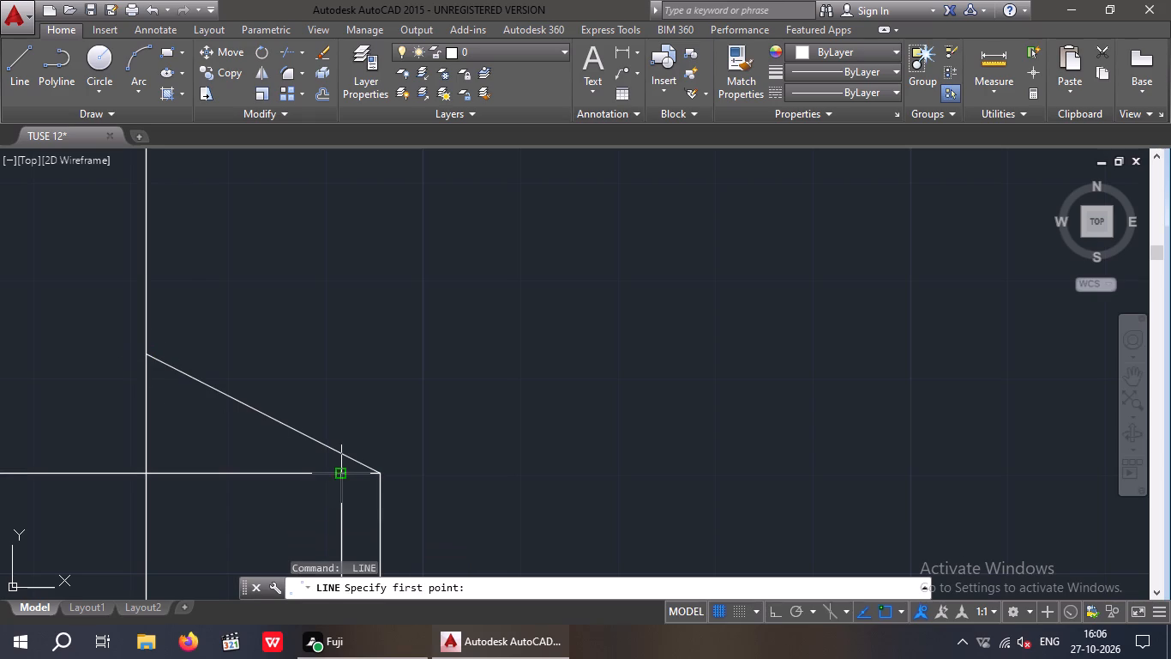
left_click_drag(341, 475, 327, 475)
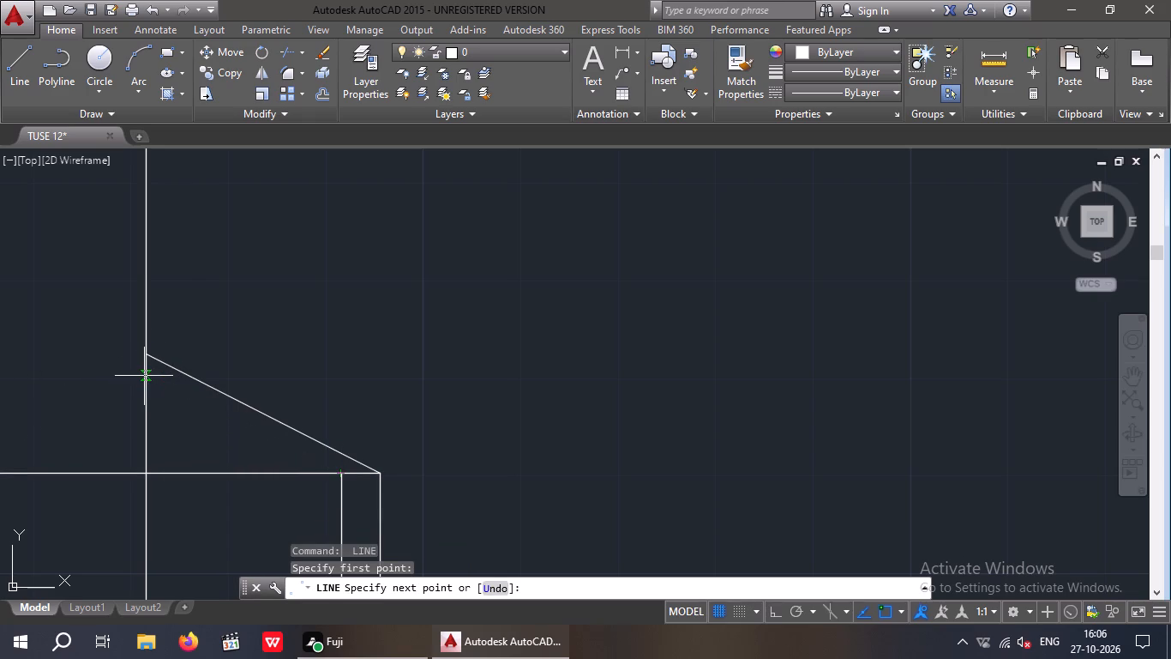
left_click(144, 376)
key("space")
Examine the elevation's boundary wall and doors against the gate and front rooms of the floor plan above.
scroll(178, 358, "down", 2)
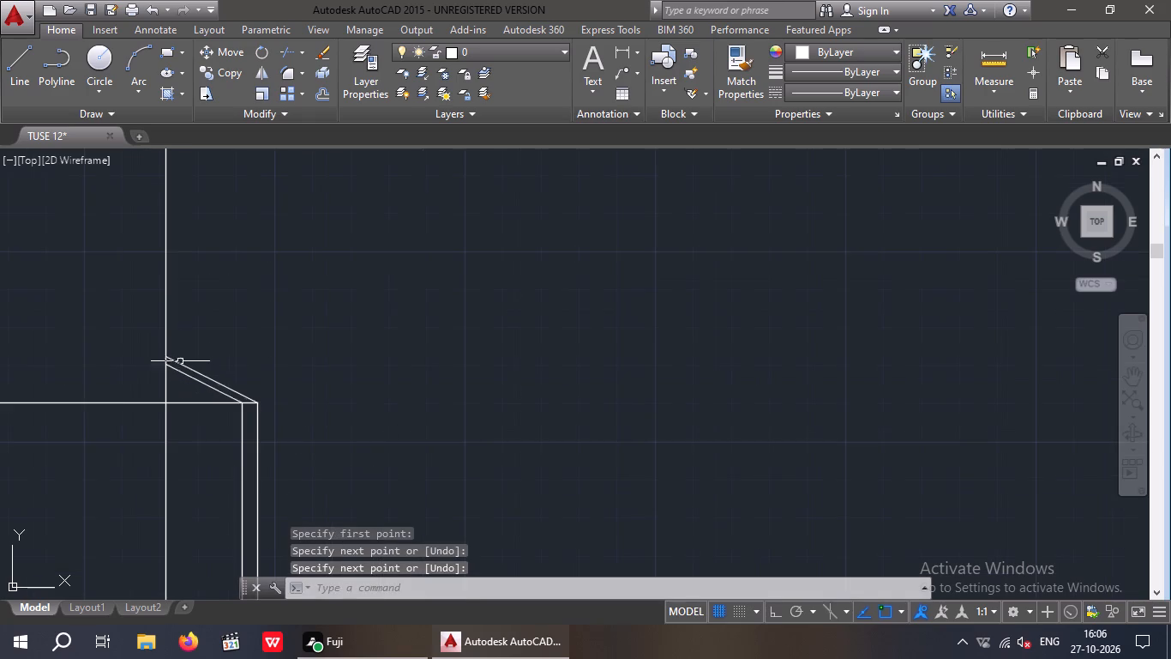
middle_click_drag(435, 348, 537, 330)
scroll(521, 333, "down", 2)
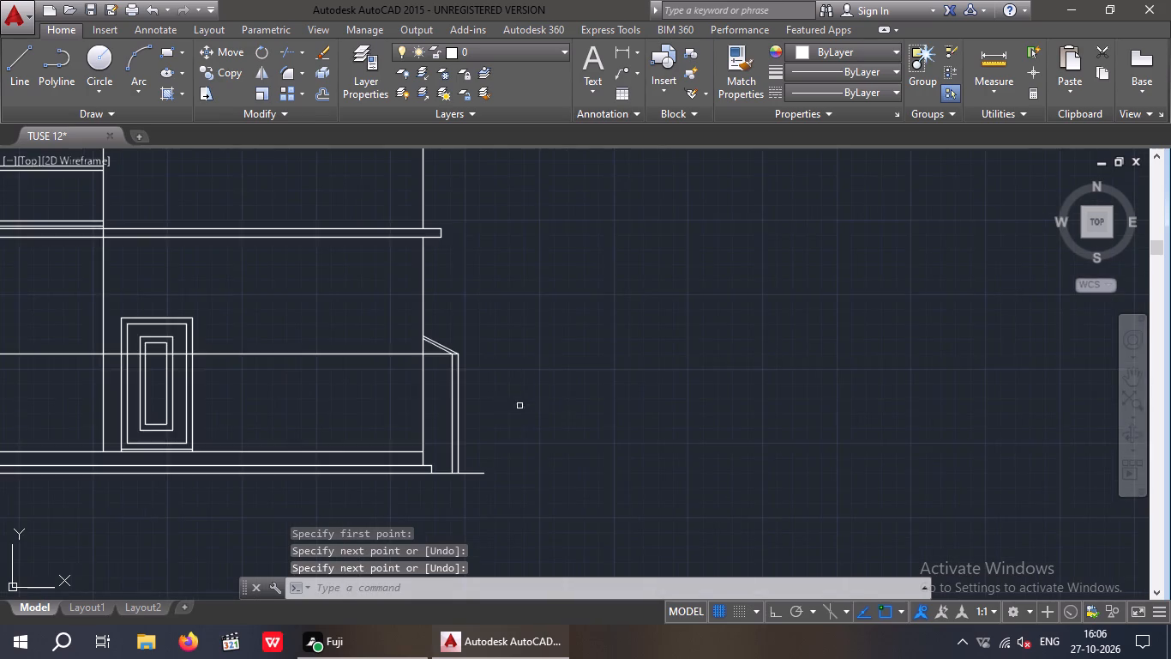
middle_click_drag(544, 418, 734, 453)
scroll(714, 406, "down", 1)
middle_click_drag(707, 445, 700, 458)
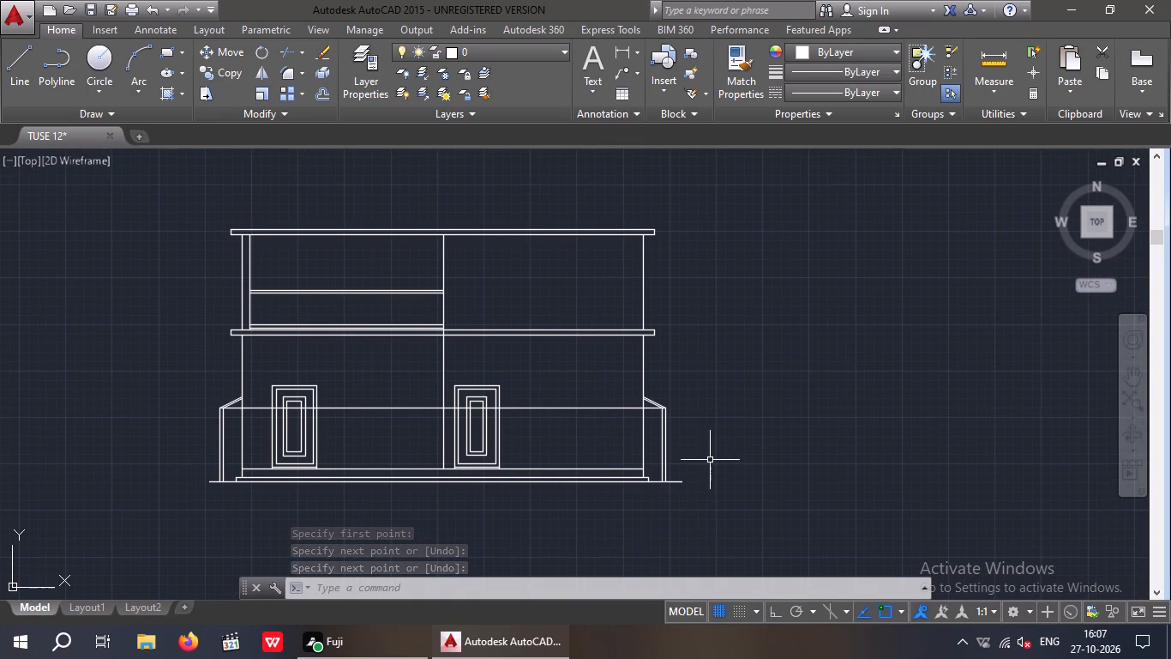
scroll(346, 447, "up", 2)
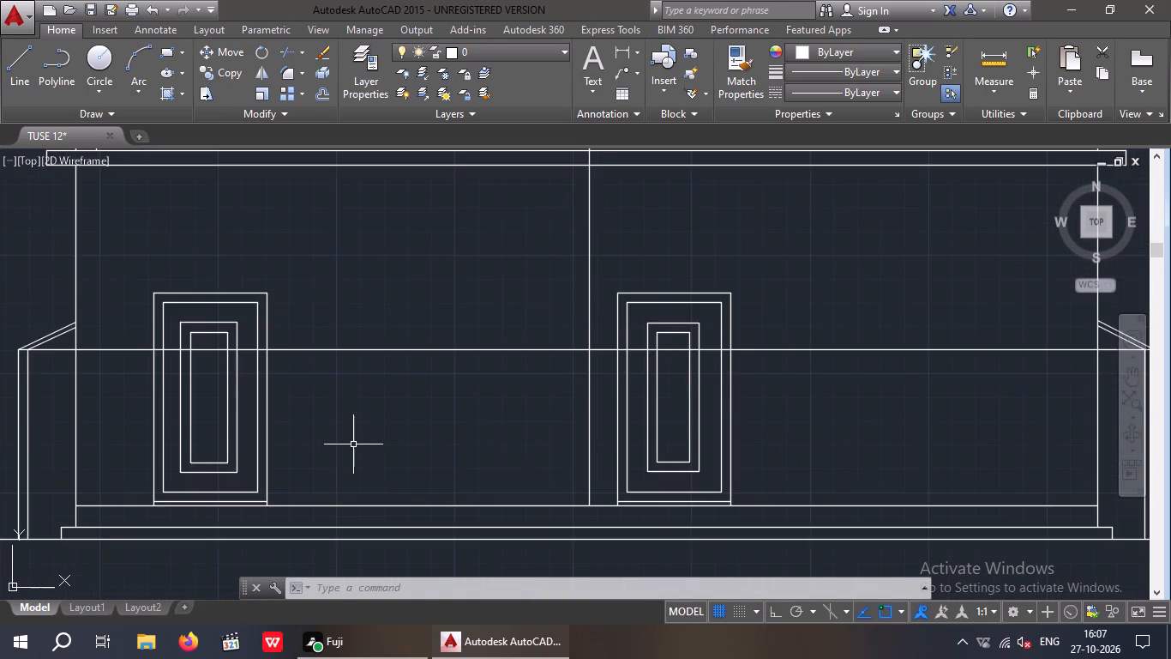
middle_click_drag(362, 459, 377, 506)
middle_click_drag(333, 482, 407, 442)
scroll(407, 442, "down", 2)
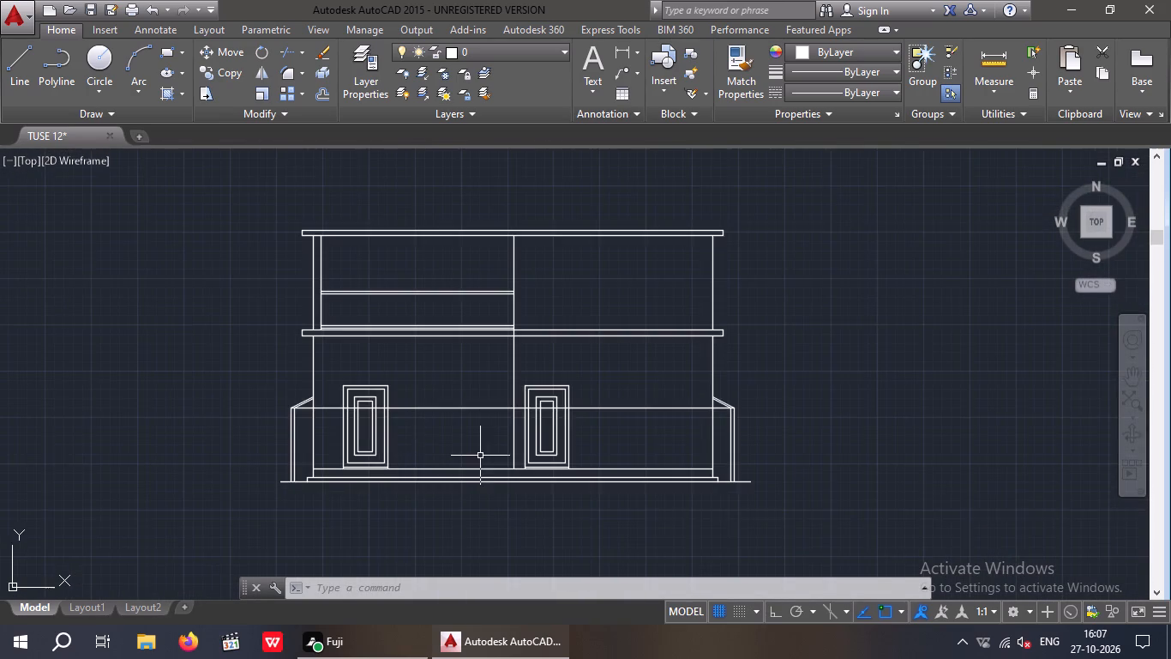
middle_click_drag(479, 460, 346, 553)
scroll(371, 476, "down", 1)
scroll(365, 321, "up", 1)
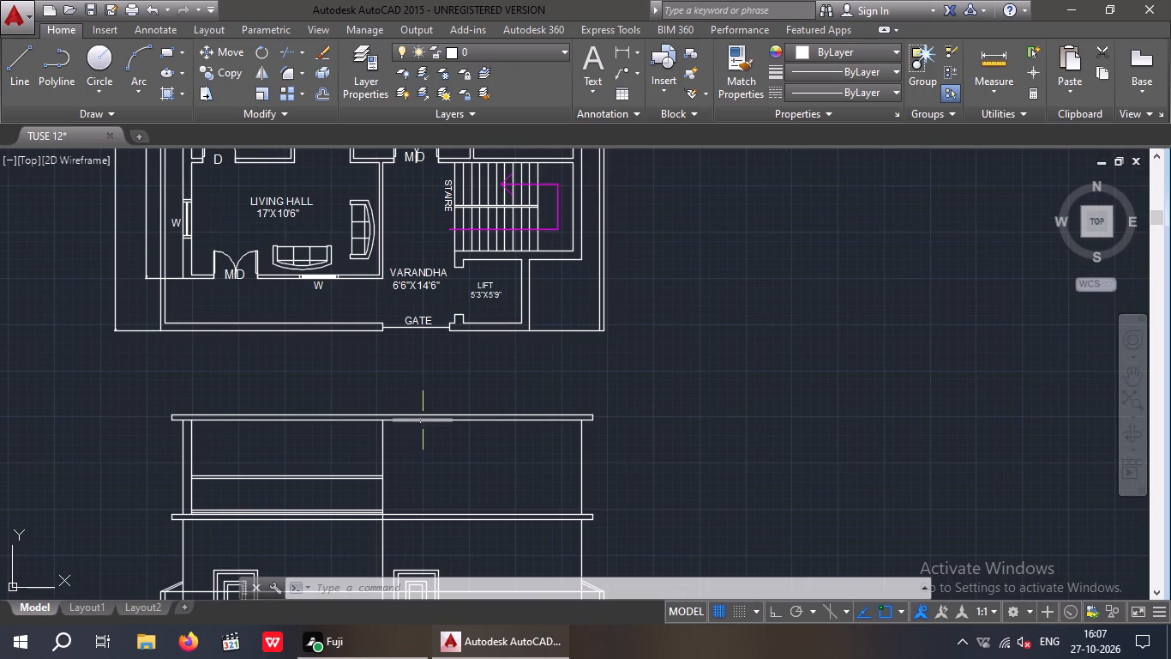
middle_click_drag(423, 420, 408, 268)
scroll(362, 460, "up", 2)
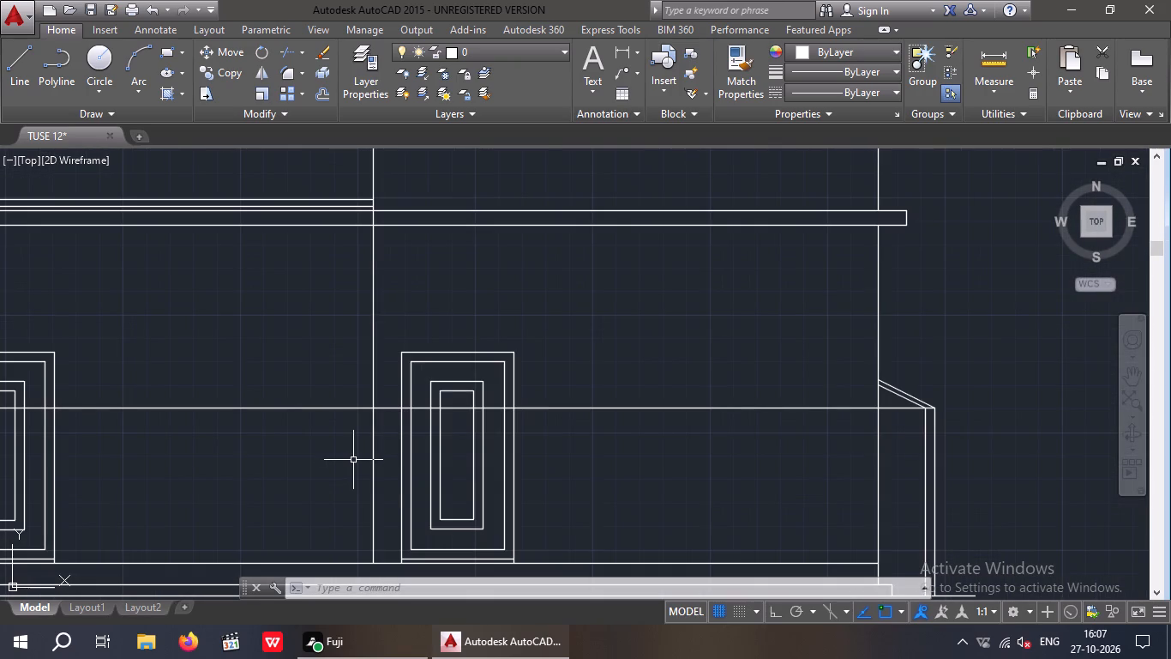
Trim off the left door's vertical frame and panel lines below the boundary wall's top line.
key("Escape")
key("Escape")
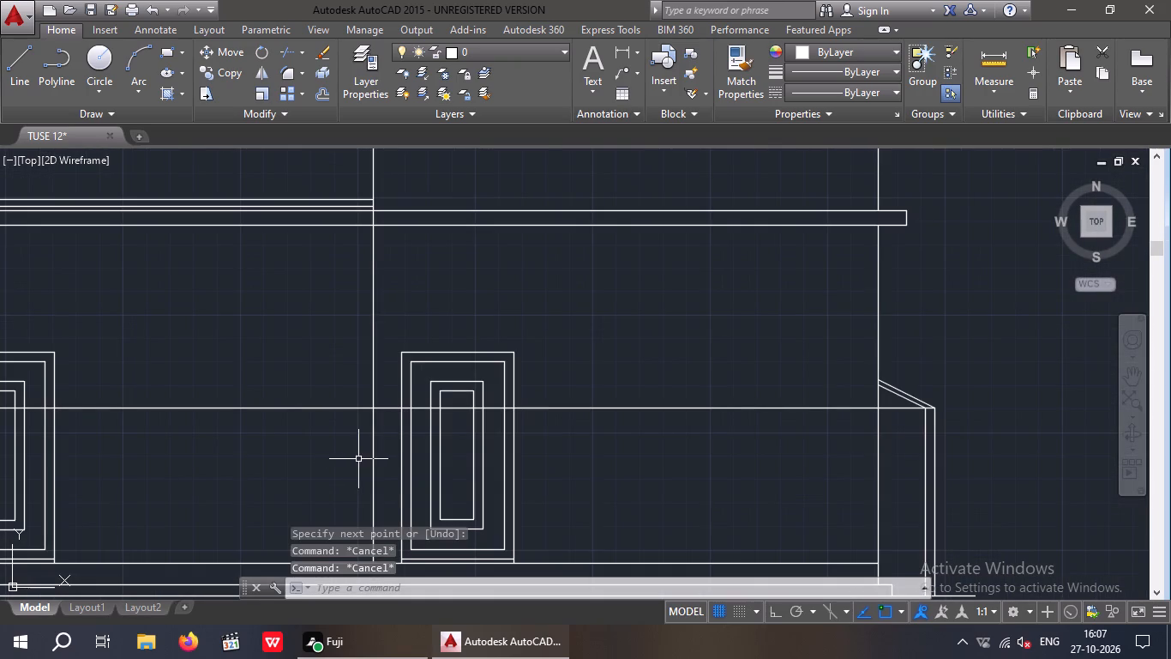
key("t")
key("r")
key("space")
key("space")
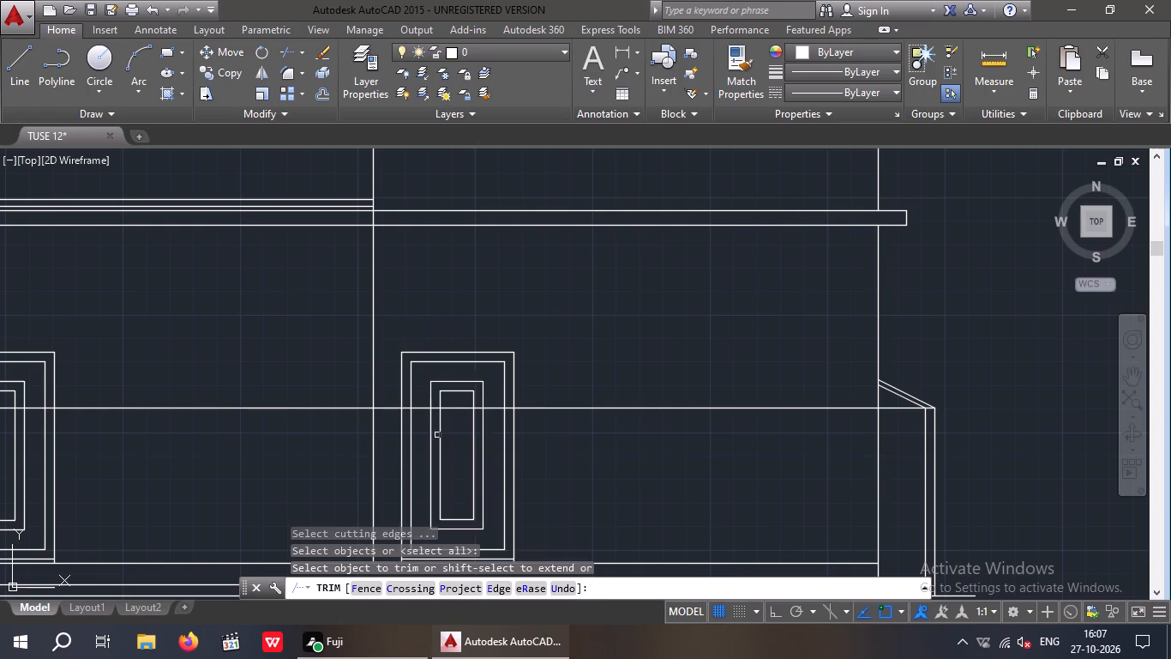
middle_click_drag(414, 428, 643, 317)
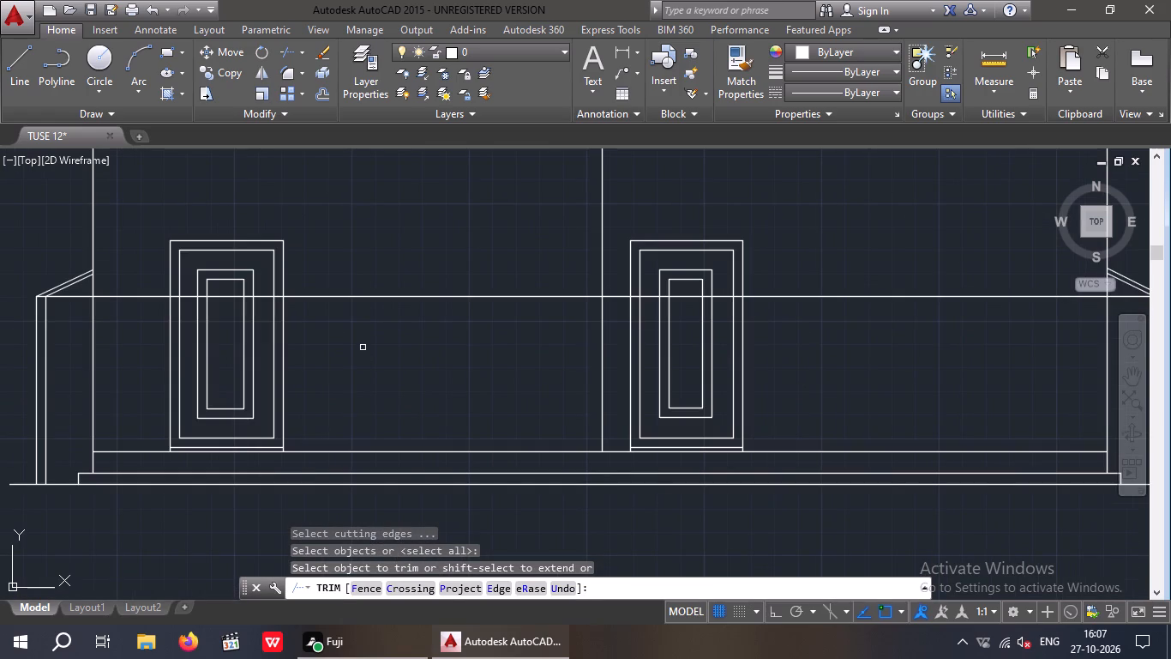
left_click_drag(356, 321, 299, 342)
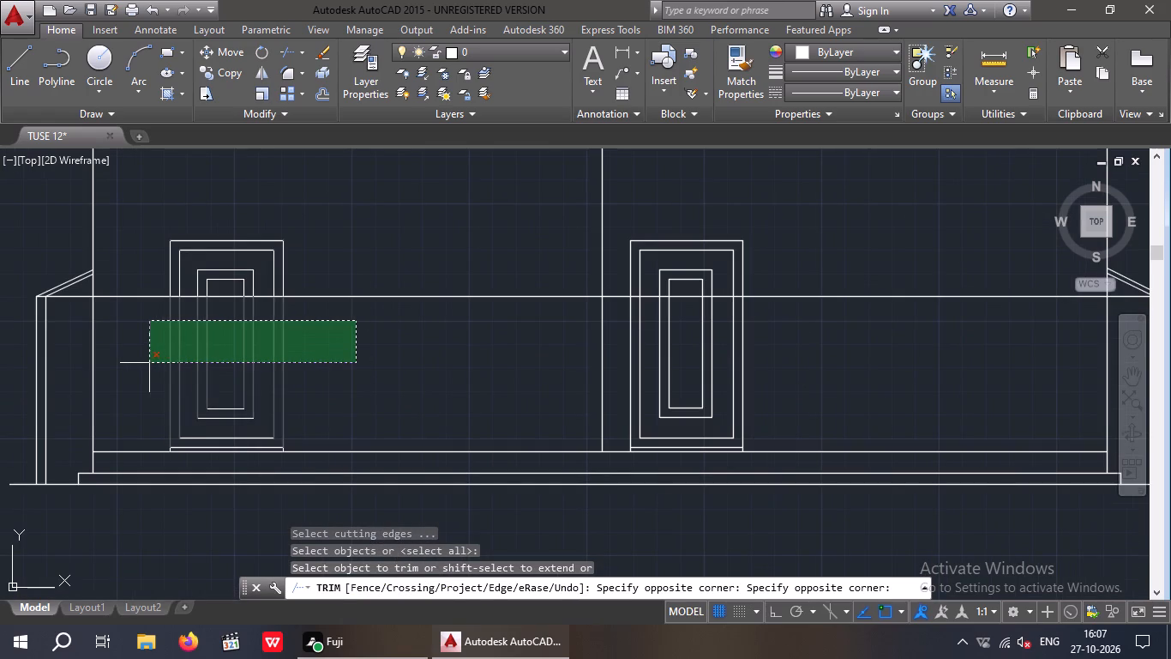
left_click(149, 363)
scroll(235, 451, "up", 4)
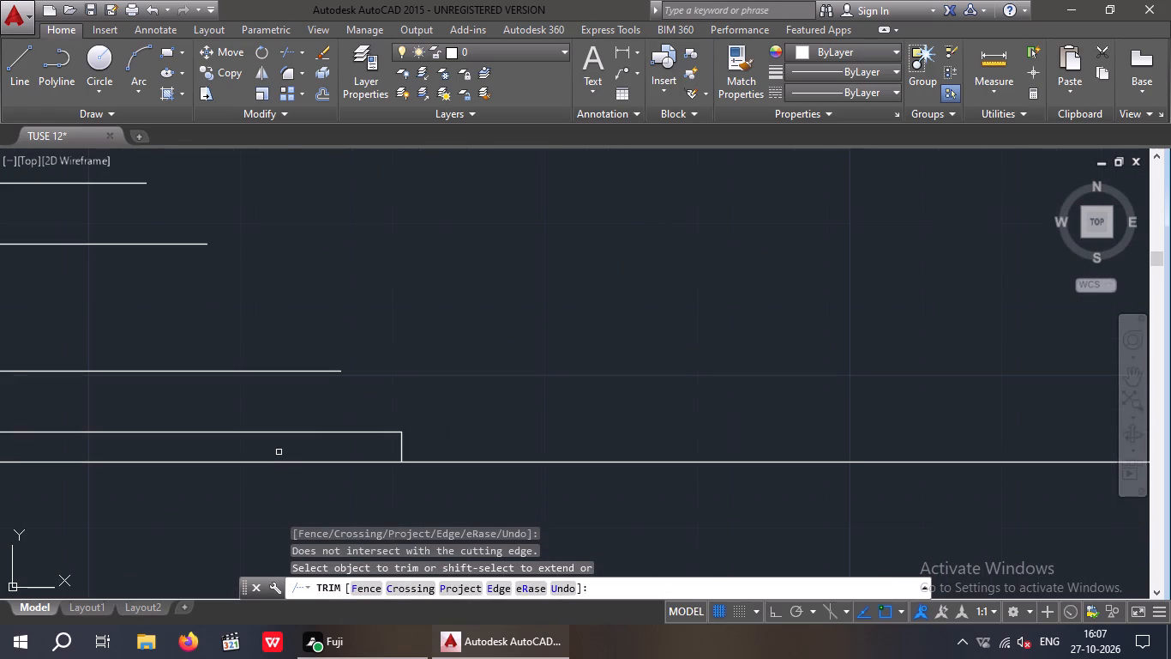
key("Escape")
Erase the left door's leftover bottom frame, panel and threshold lines below the boundary wall's top line.
left_click_drag(424, 416, 381, 455)
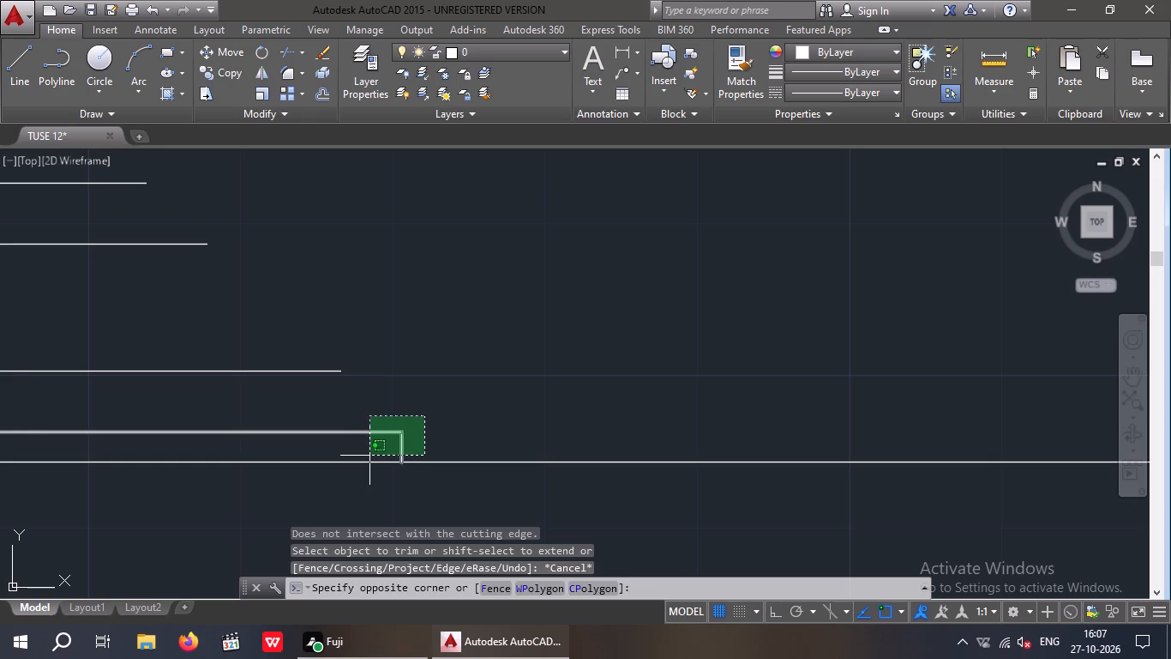
left_click(369, 456)
middle_click_drag(363, 432, 559, 388)
scroll(556, 400, "down", 2)
scroll(280, 403, "up", 3)
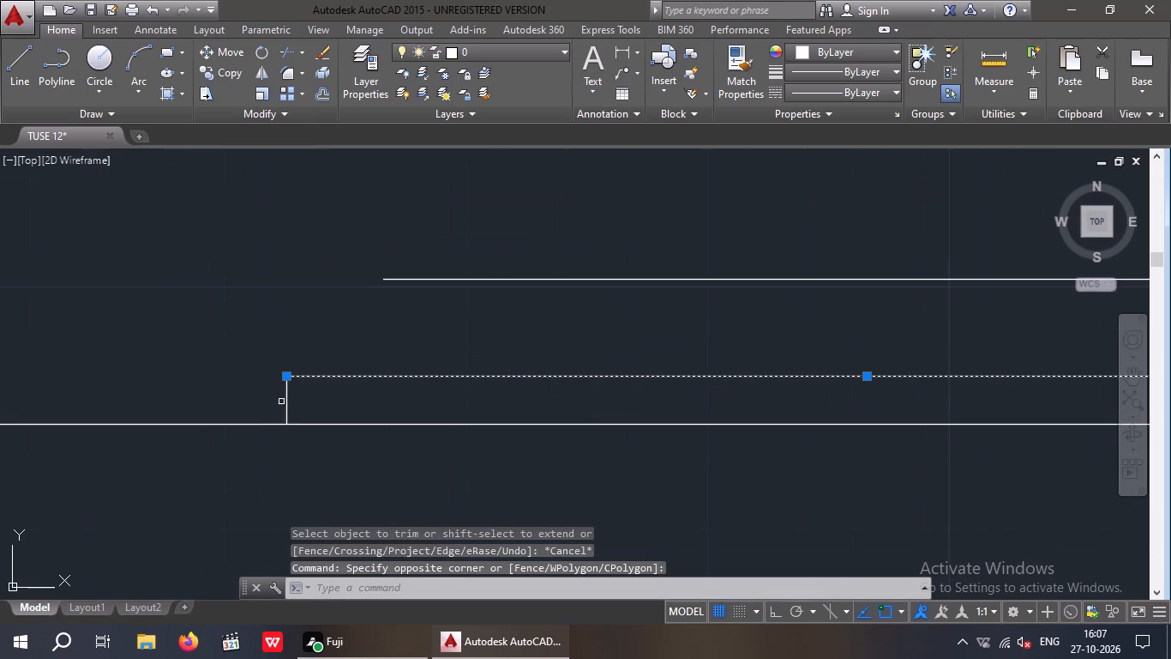
left_click_drag(307, 390, 260, 407)
left_click(250, 404)
scroll(249, 393, "down", 3)
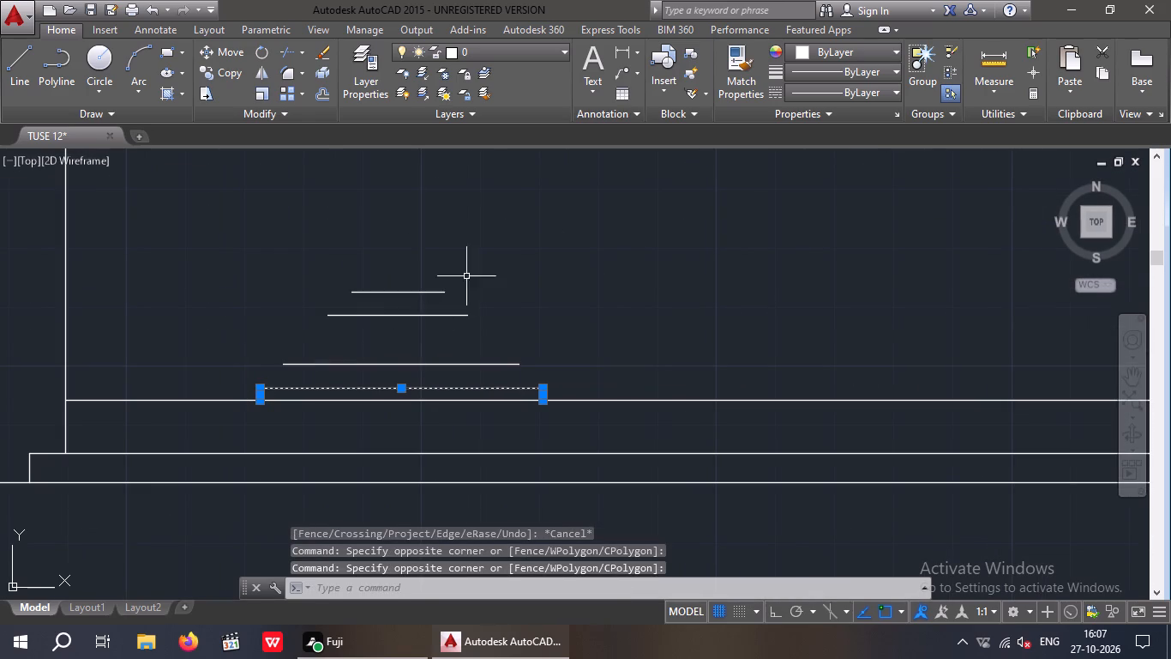
left_click_drag(466, 256, 436, 310)
left_click(333, 382)
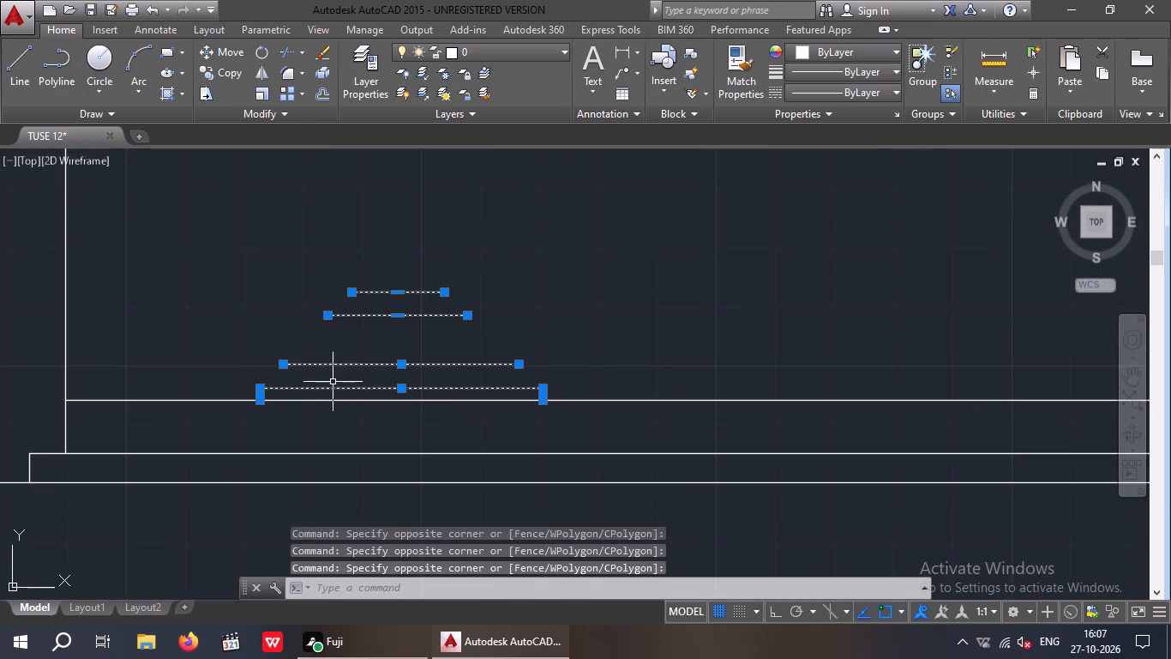
key("Delete")
scroll(341, 368, "down", 3)
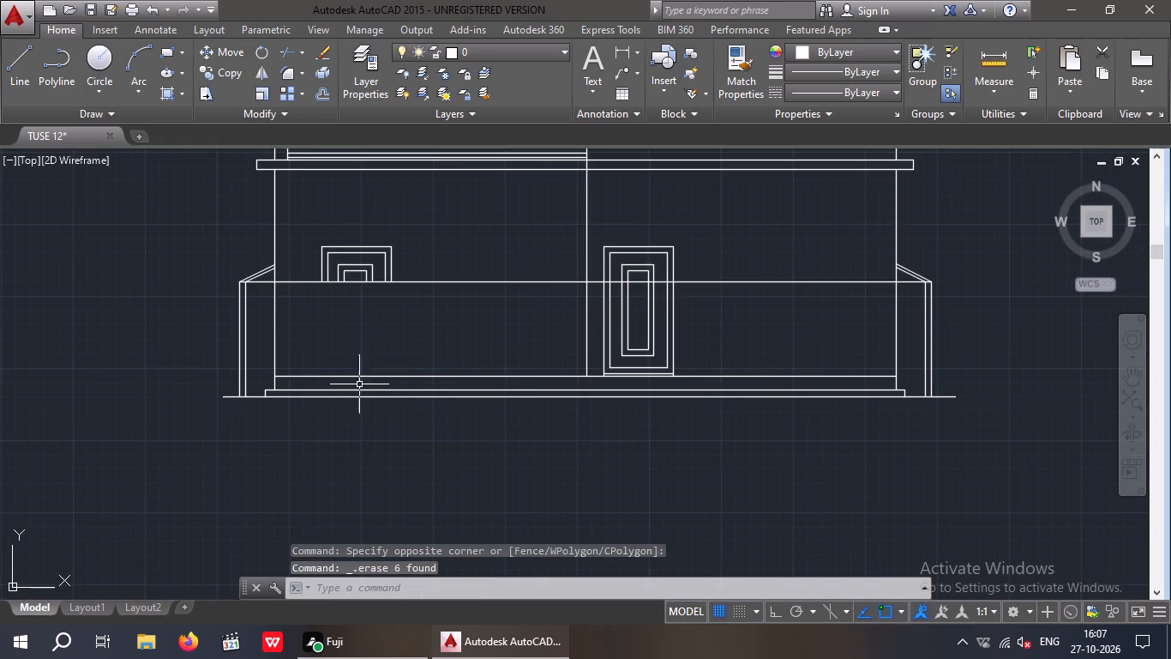
scroll(369, 384, "down", 1)
key("Escape")
key("Escape")
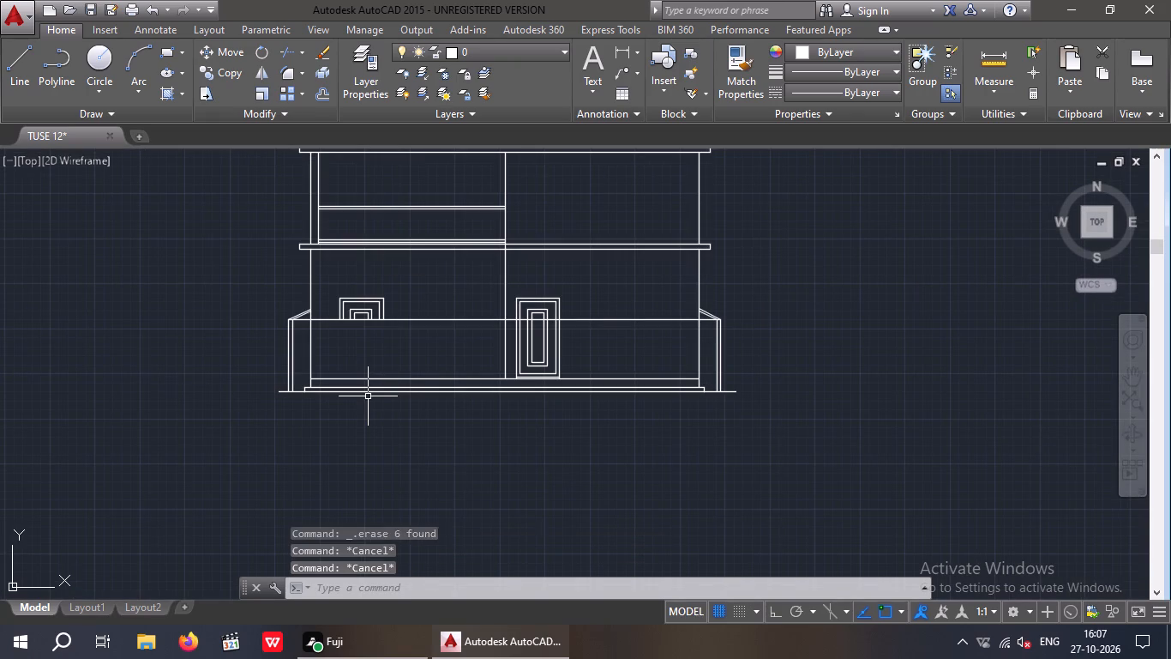
key("Escape")
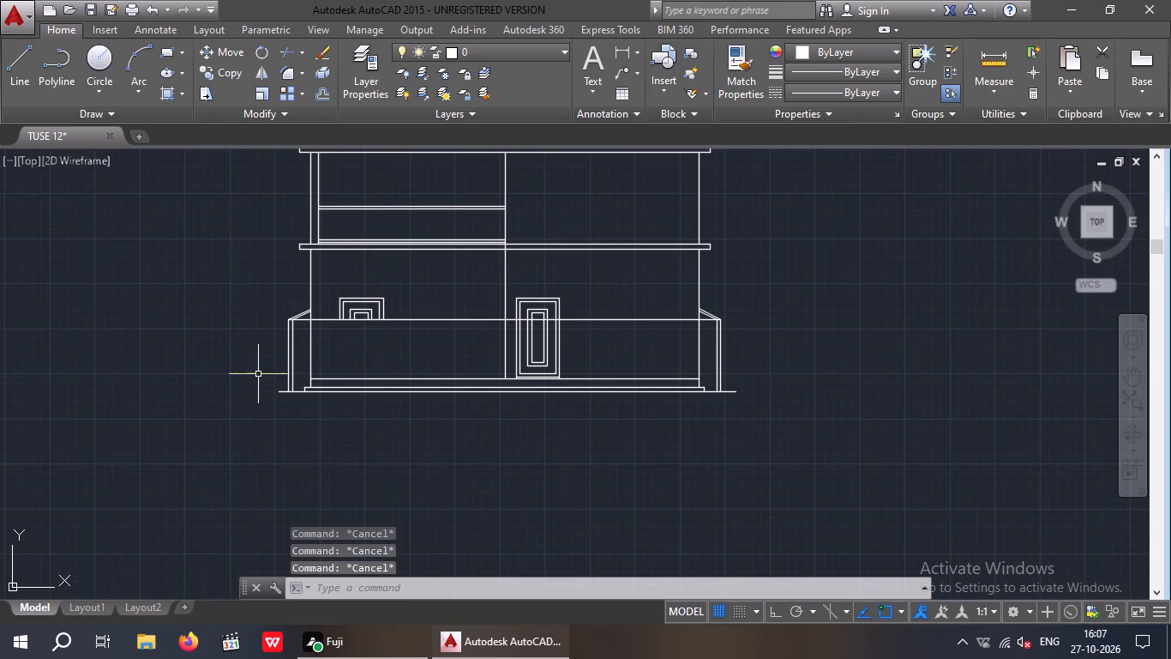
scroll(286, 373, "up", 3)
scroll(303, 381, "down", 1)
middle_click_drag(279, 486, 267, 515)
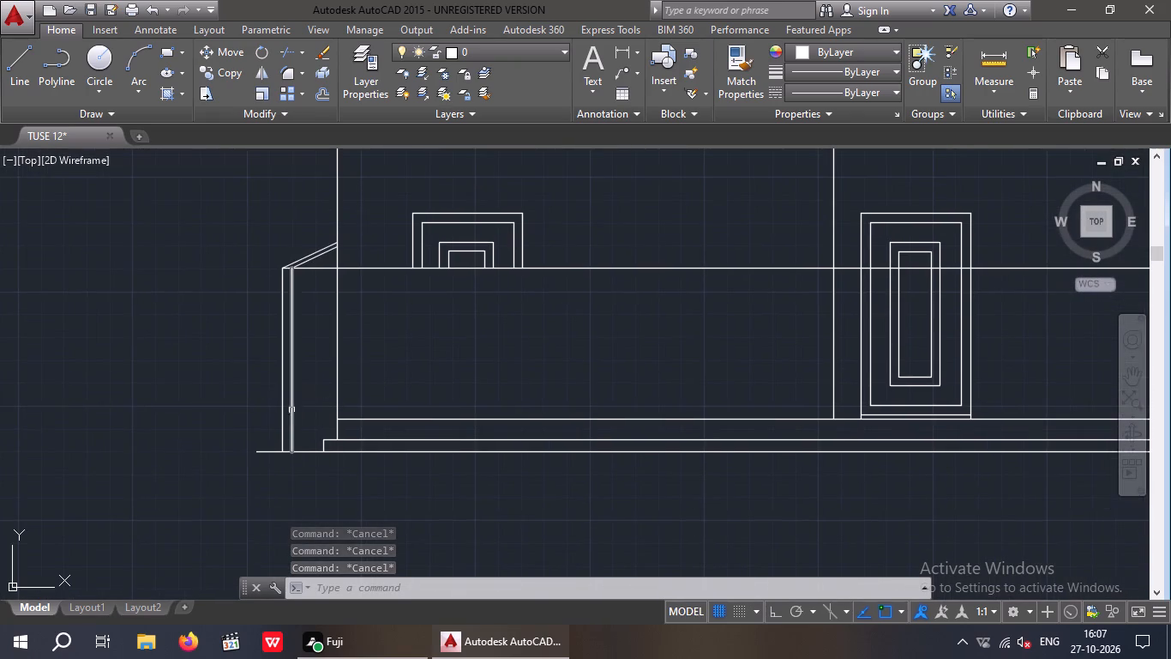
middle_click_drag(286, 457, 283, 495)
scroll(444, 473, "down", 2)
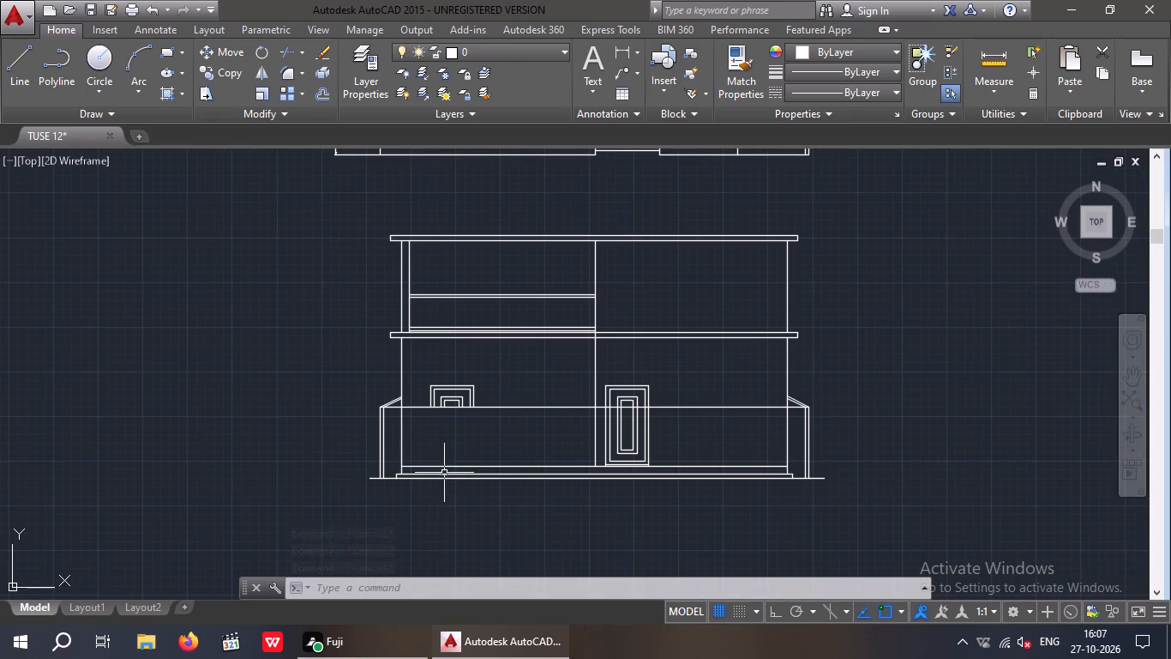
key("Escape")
Trim the right door's two short vertical stubs between its bottom frame line and the floor line.
key("Escape")
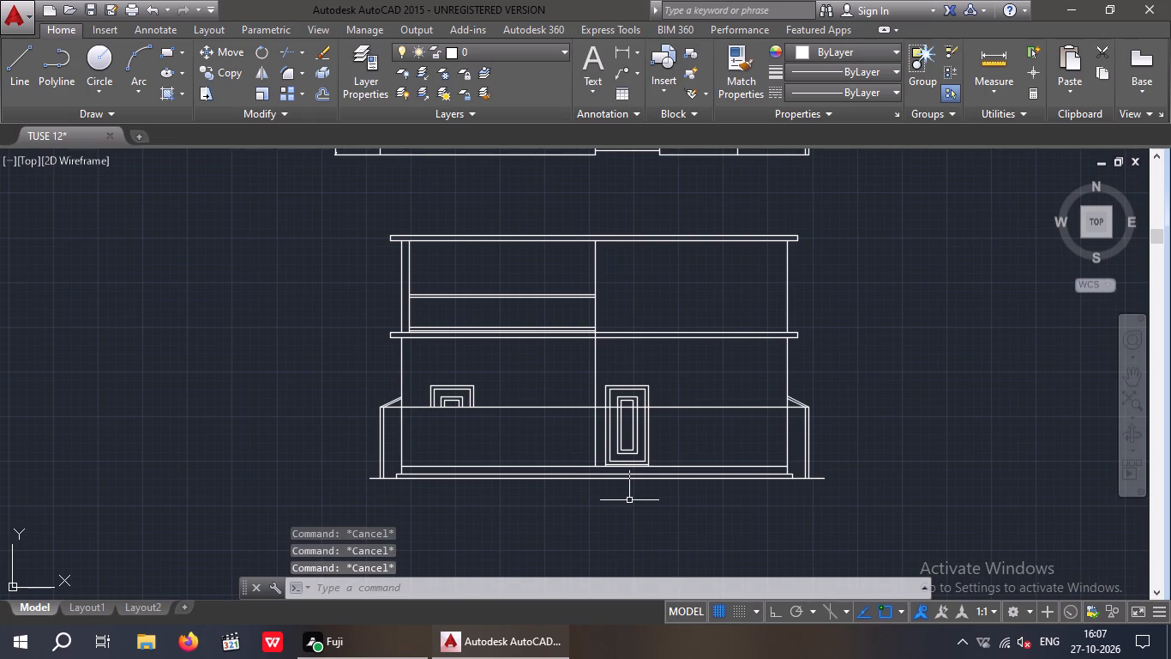
key("t")
key("r")
key("space")
key("space")
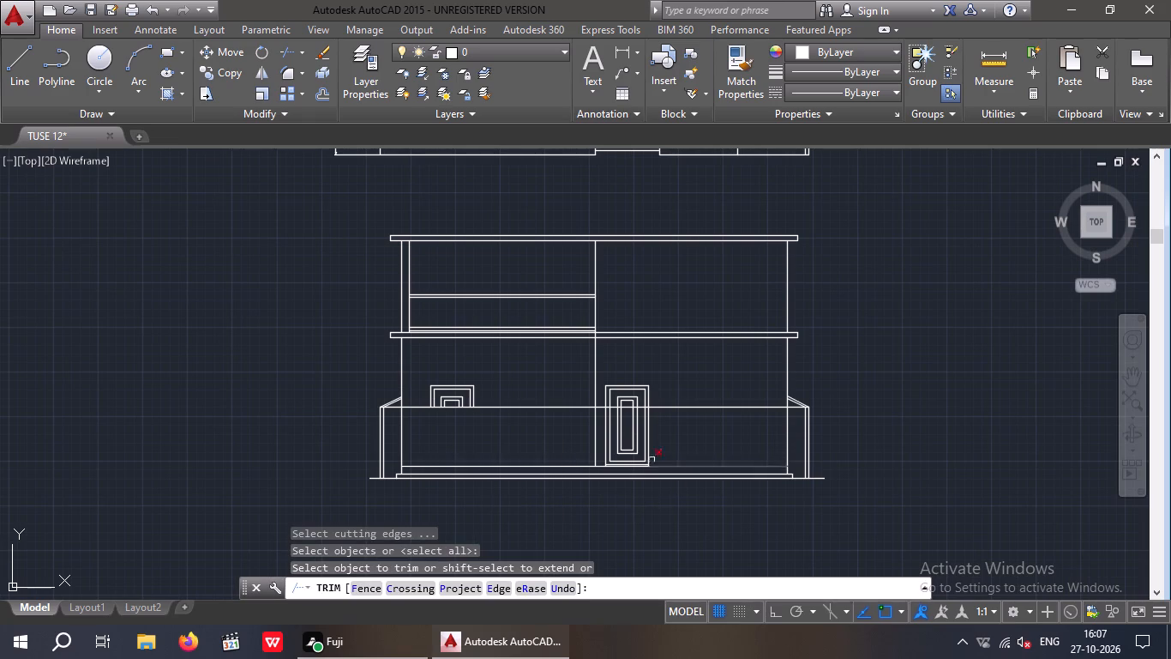
scroll(646, 453, "up", 3)
middle_click_drag(641, 468, 628, 428)
scroll(652, 466, "up", 3)
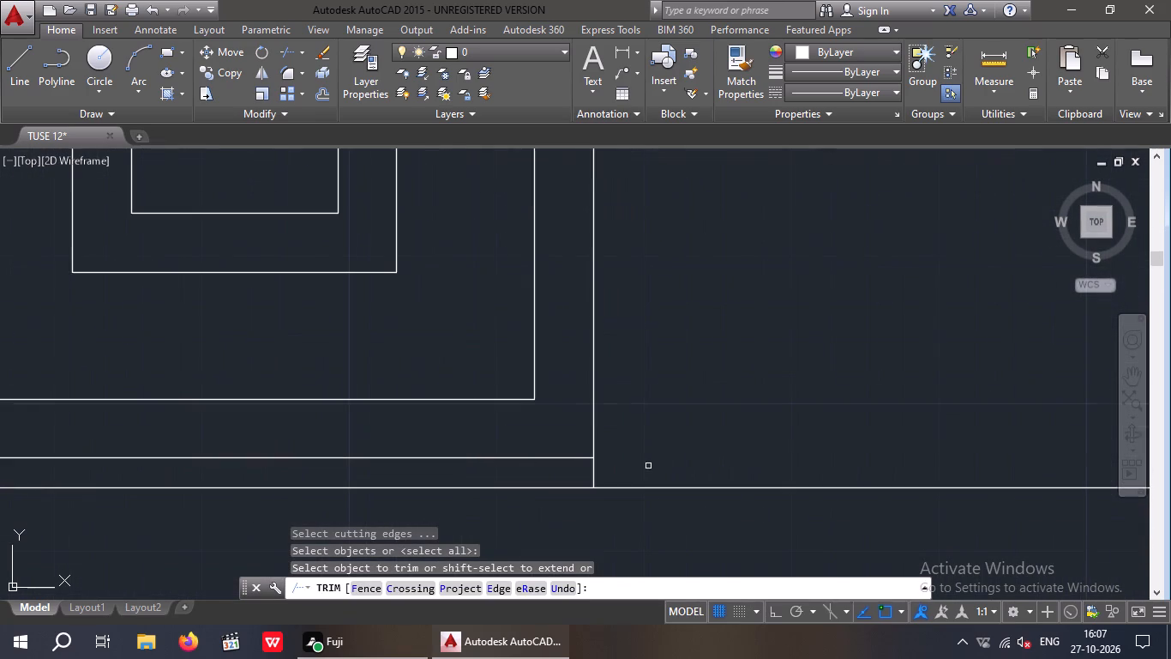
left_click_drag(626, 452, 573, 469)
left_click(556, 469)
middle_click_drag(548, 466, 688, 433)
scroll(645, 426, "down", 2)
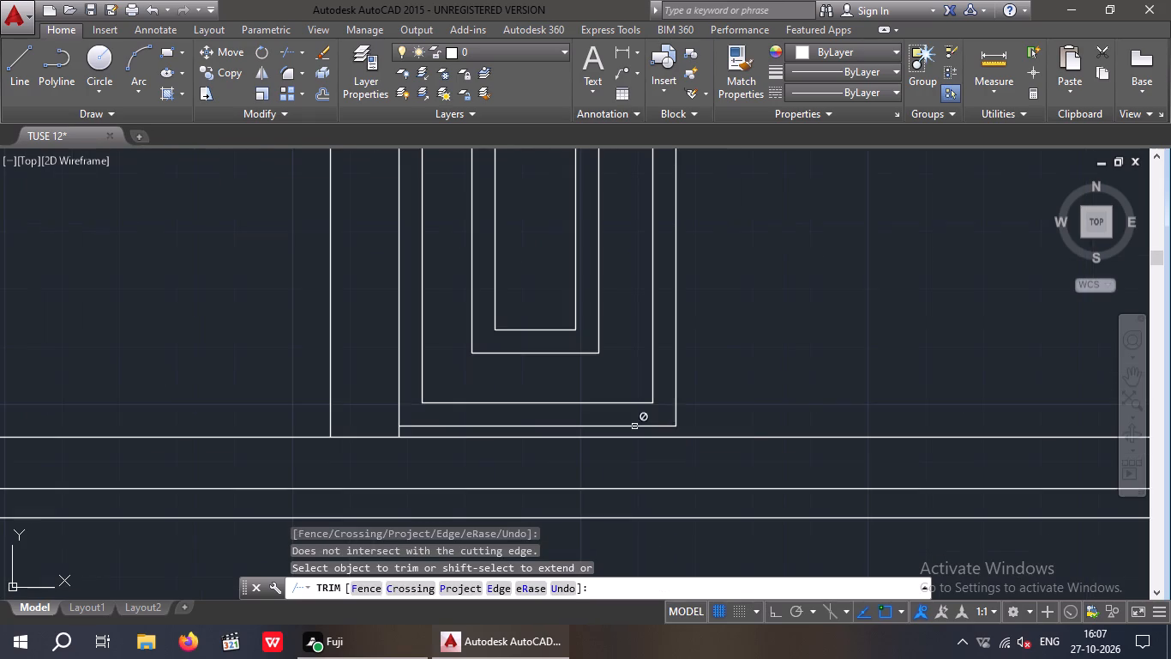
scroll(399, 437, "up", 3)
left_click_drag(451, 406, 405, 425)
left_click(359, 373)
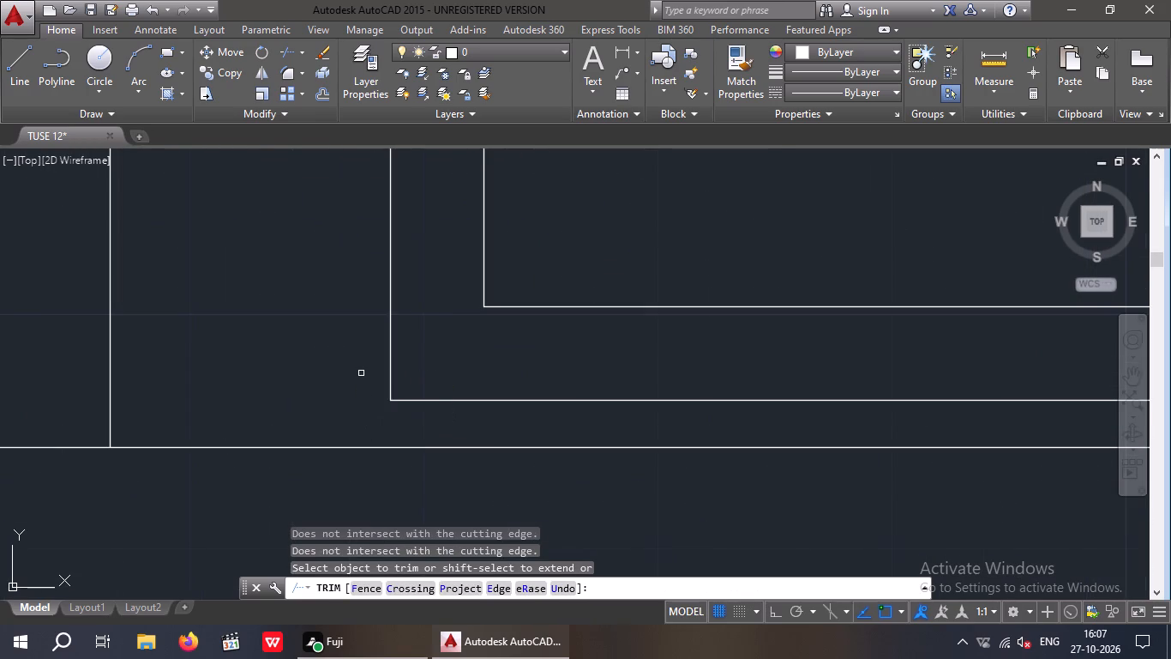
Trim off the right door's vertical frame and panel lines below the boundary wall's top line.
scroll(369, 370, "down", 2)
middle_click_drag(451, 375, 453, 435)
scroll(477, 336, "down", 3)
left_click_drag(592, 233, 523, 267)
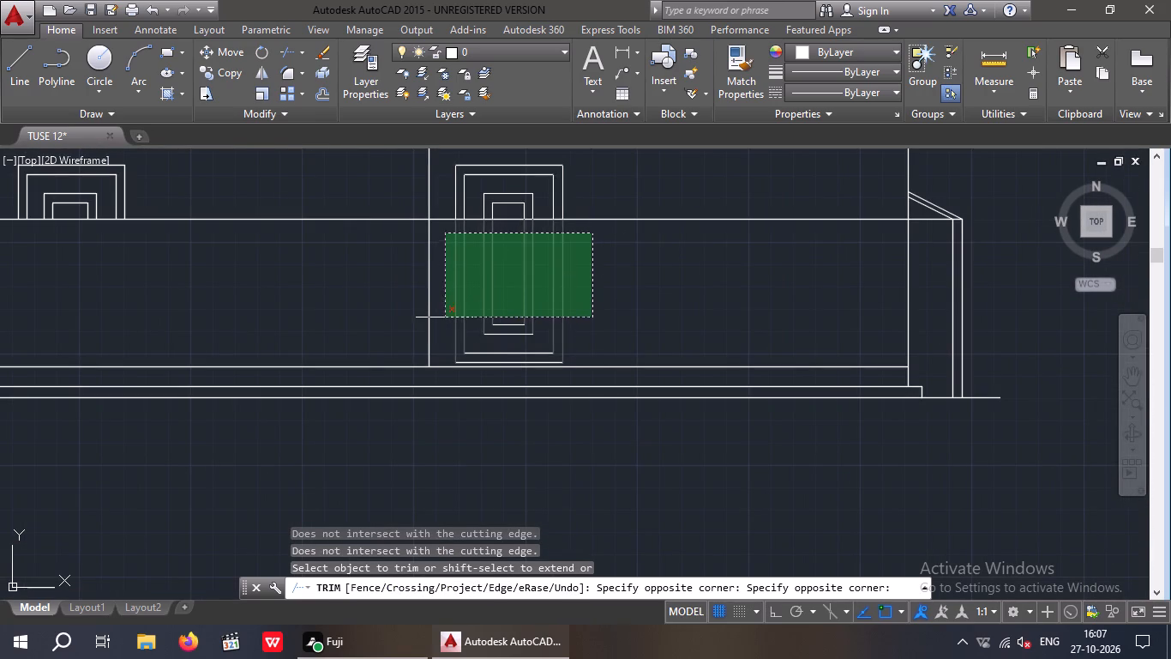
left_click(441, 320)
key("Escape")
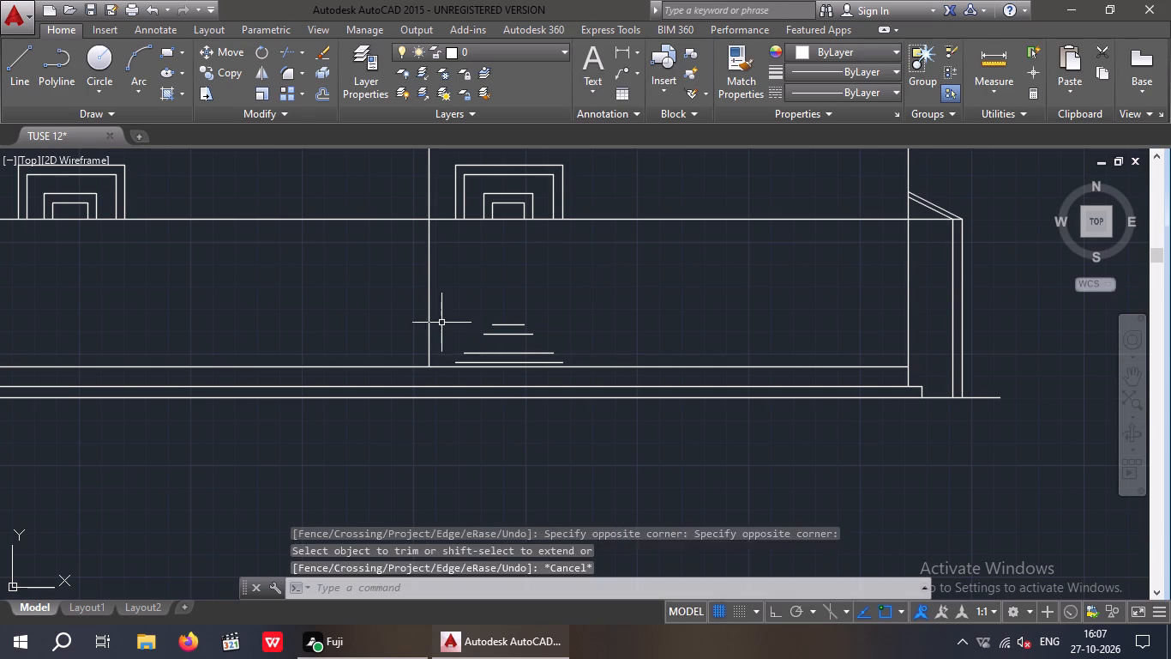
Erase the right door's four leftover horizontal frame and panel lines below the boundary wall's top line.
key("Escape")
scroll(527, 370, "up", 3)
left_click_drag(501, 349, 497, 342)
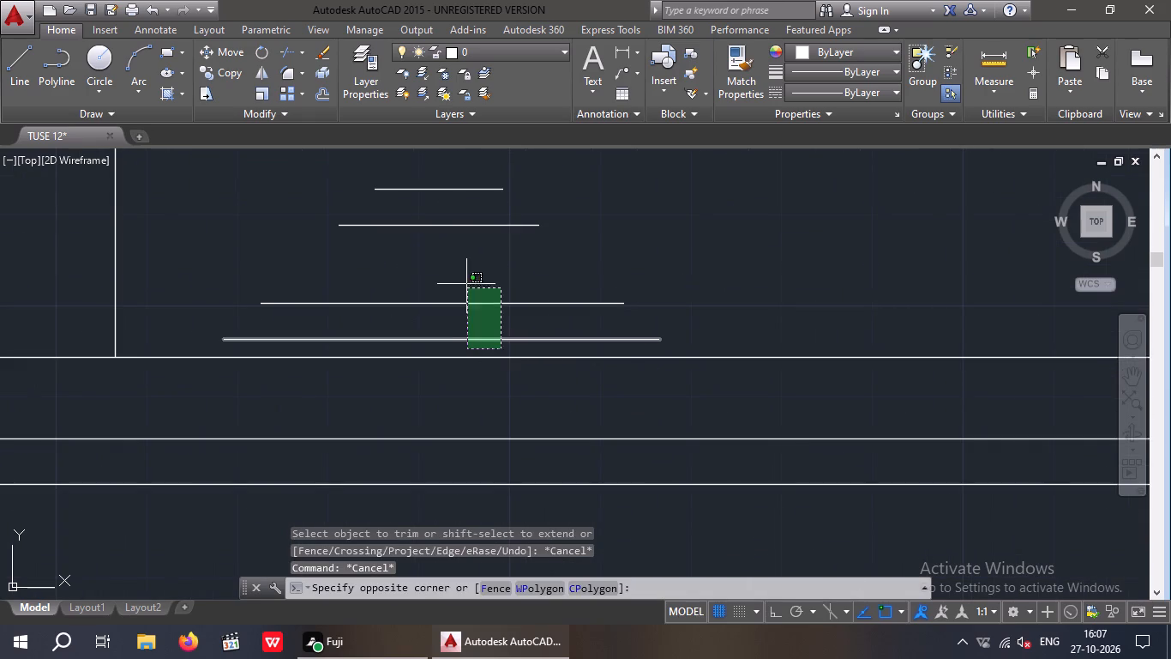
left_click(440, 187)
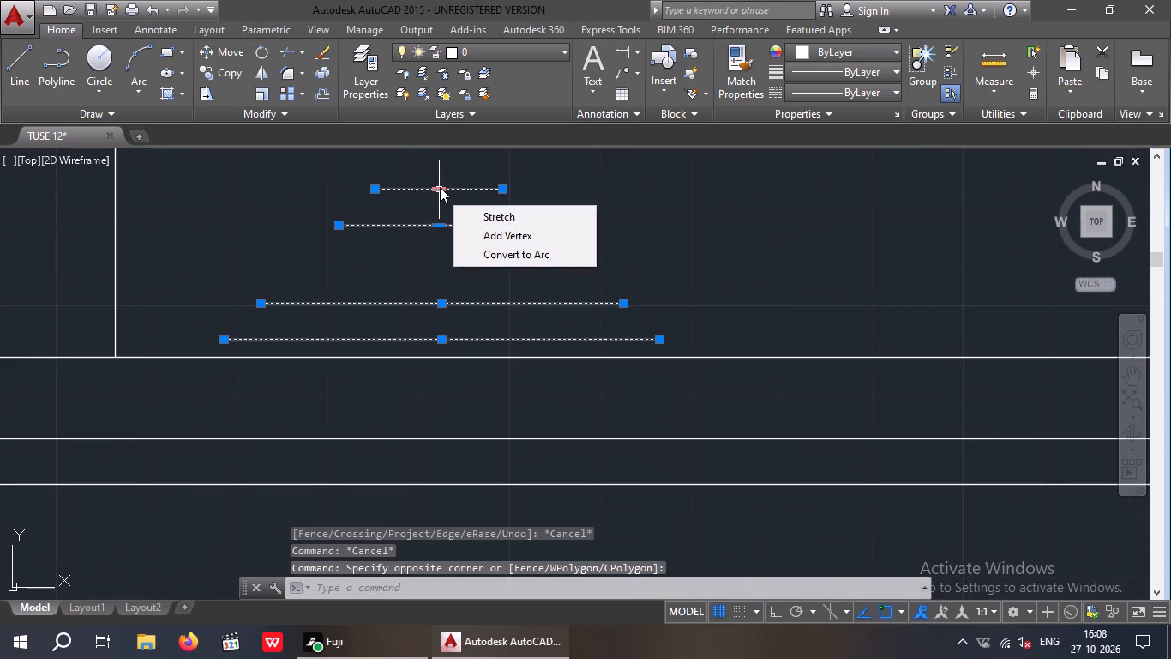
key("Delete")
key("Delete")
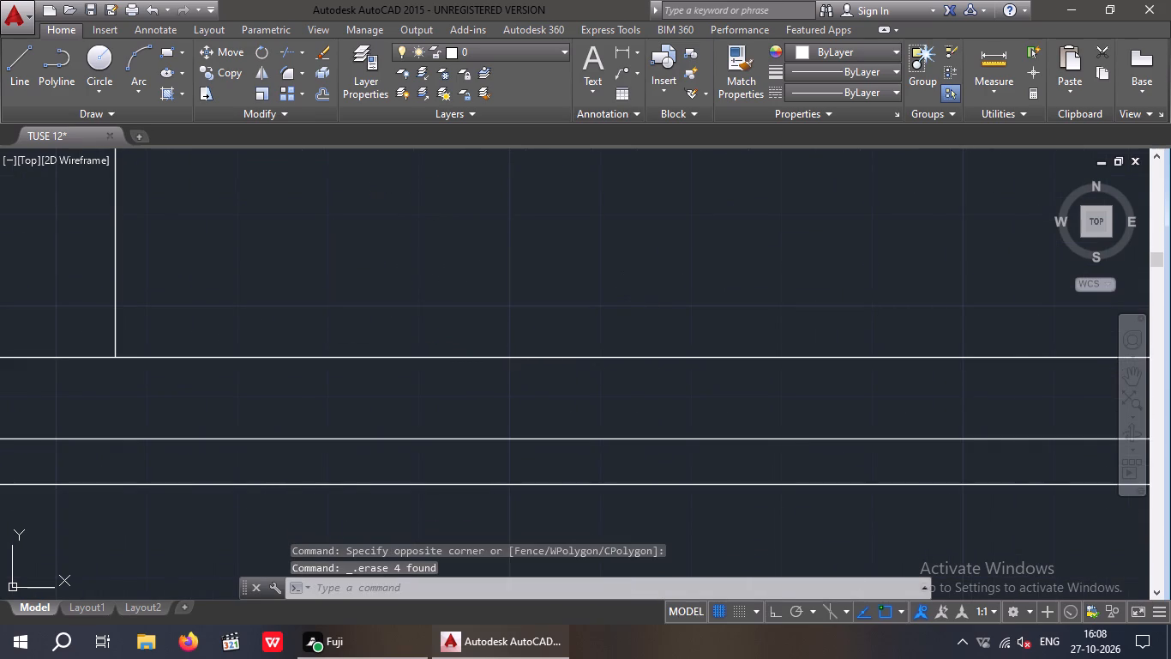
Project a vertical construction line from the right end of the plan's gate opening down through the elevation.
middle_click_drag(644, 293, 618, 381)
scroll(646, 300, "down", 3)
middle_click_drag(652, 402, 646, 440)
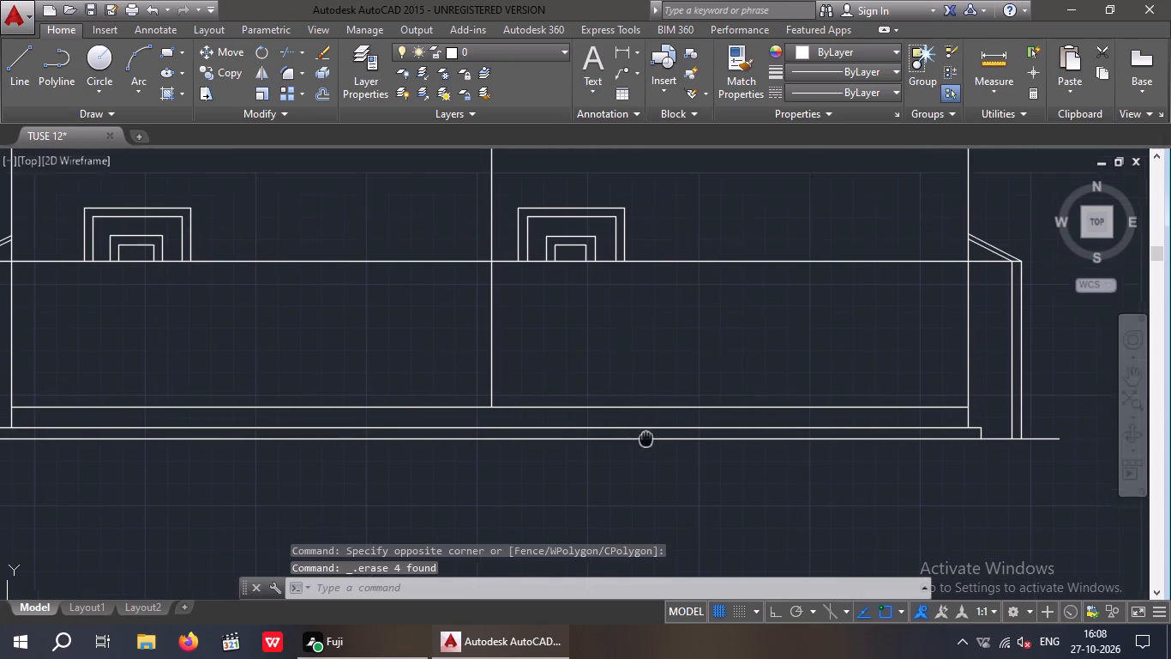
middle_click_drag(646, 440, 644, 463)
middle_click_drag(563, 401, 560, 480)
key("Escape")
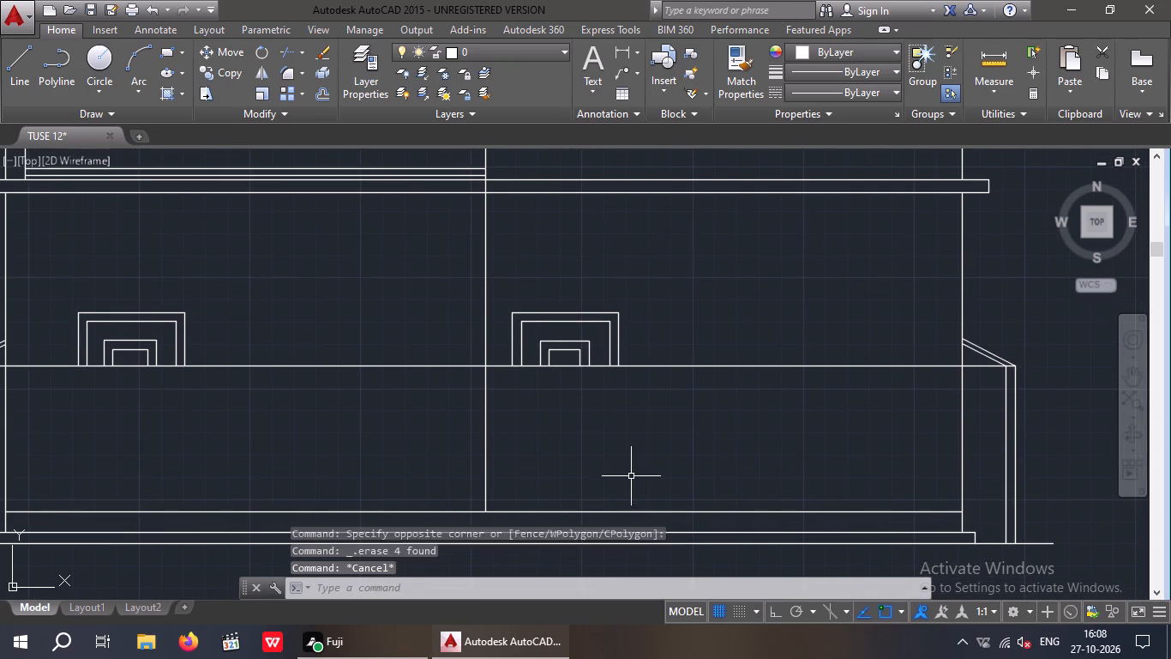
key("Escape")
middle_click_drag(634, 461, 593, 577)
key("x")
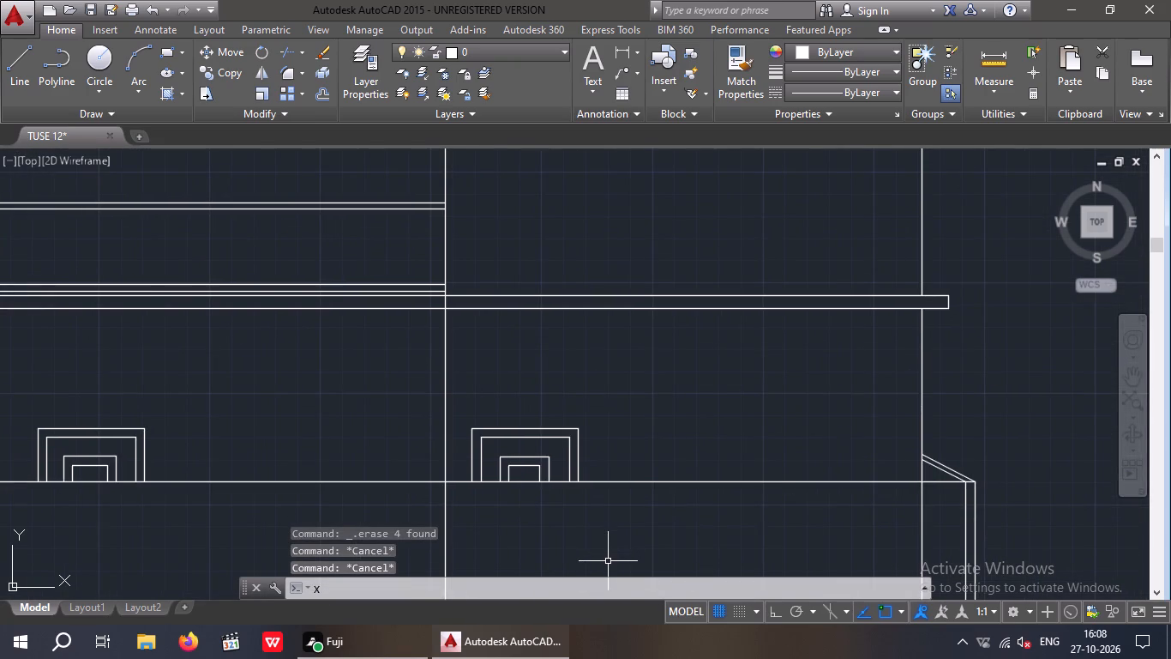
key("l")
key("space")
type("V")
key("space")
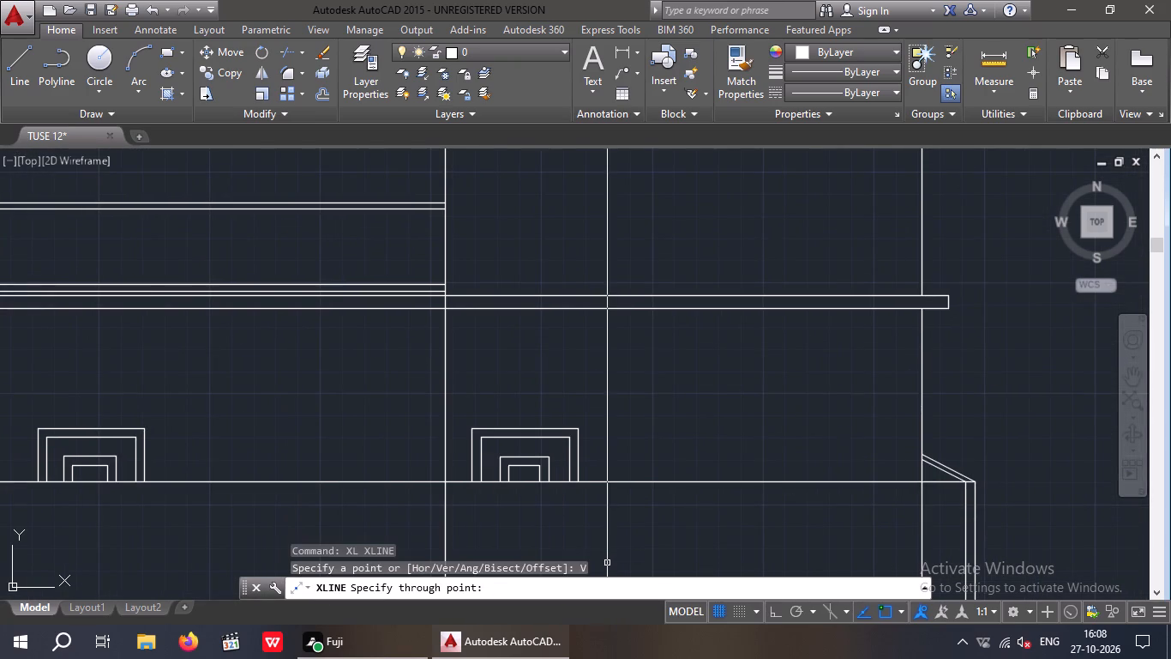
middle_click_drag(614, 550, 583, 658)
scroll(589, 493, "down", 2)
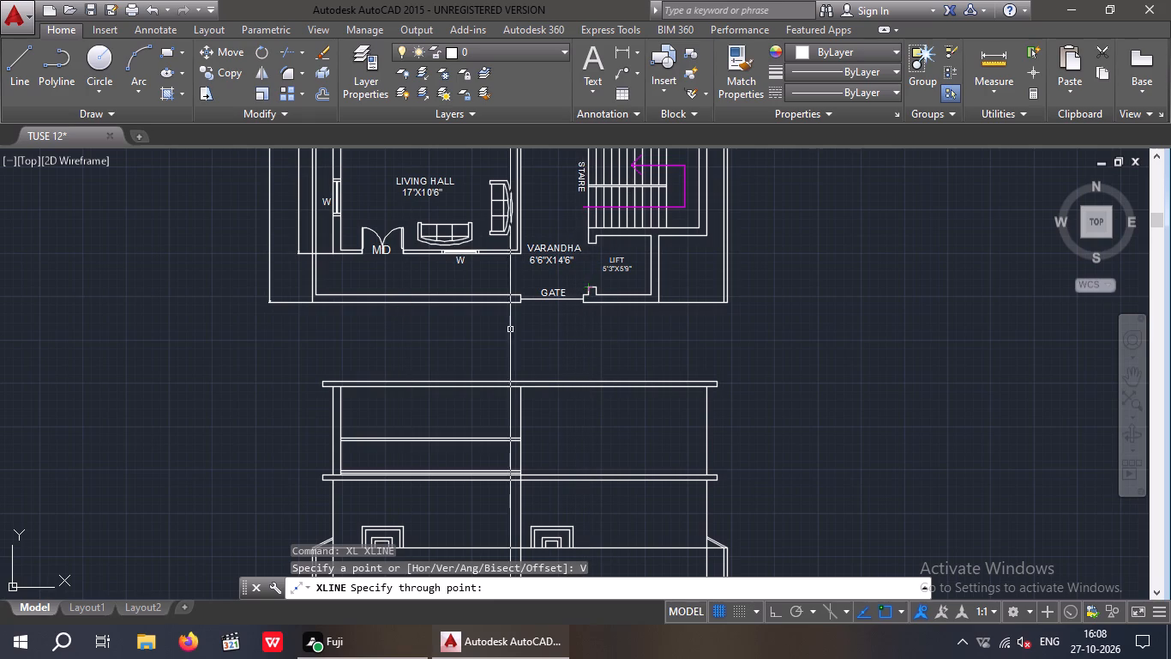
scroll(583, 321, "up", 3)
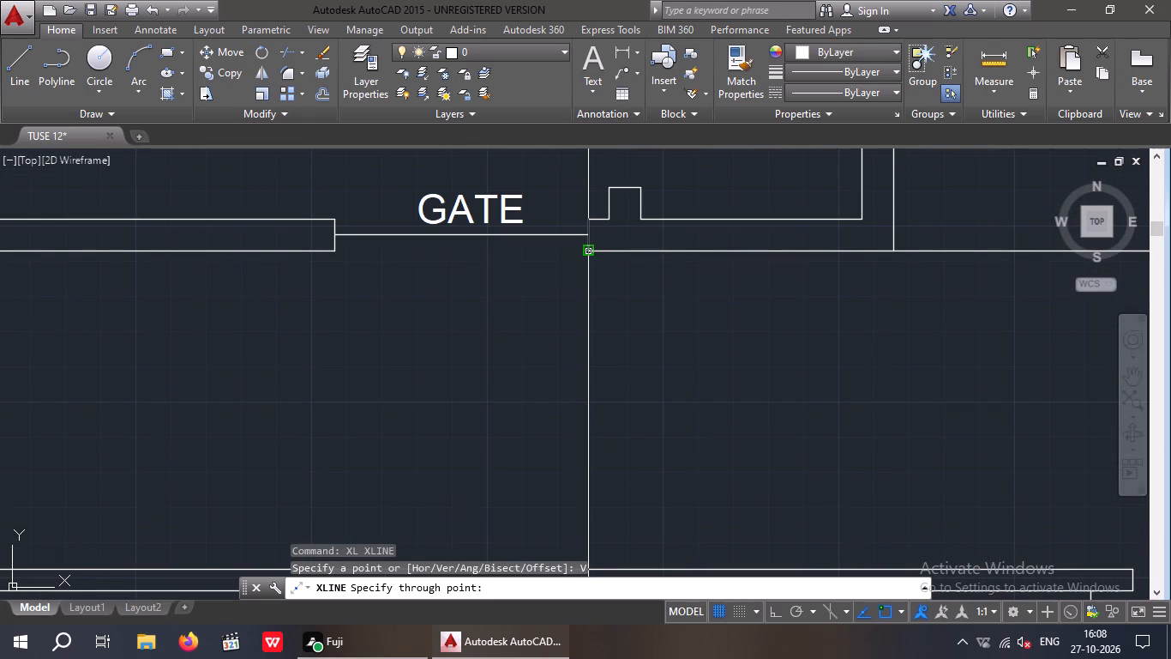
left_click(586, 254)
scroll(581, 251, "down", 4)
middle_click_drag(650, 379, 623, 311)
scroll(604, 270, "down", 3)
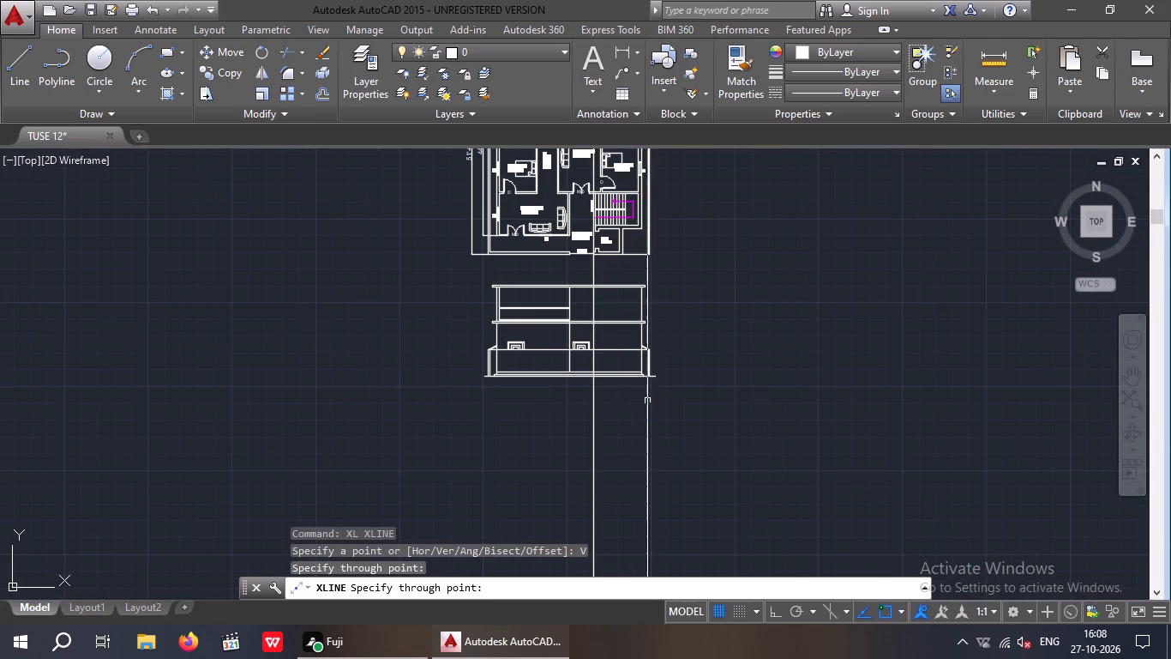
scroll(593, 360, "up", 3)
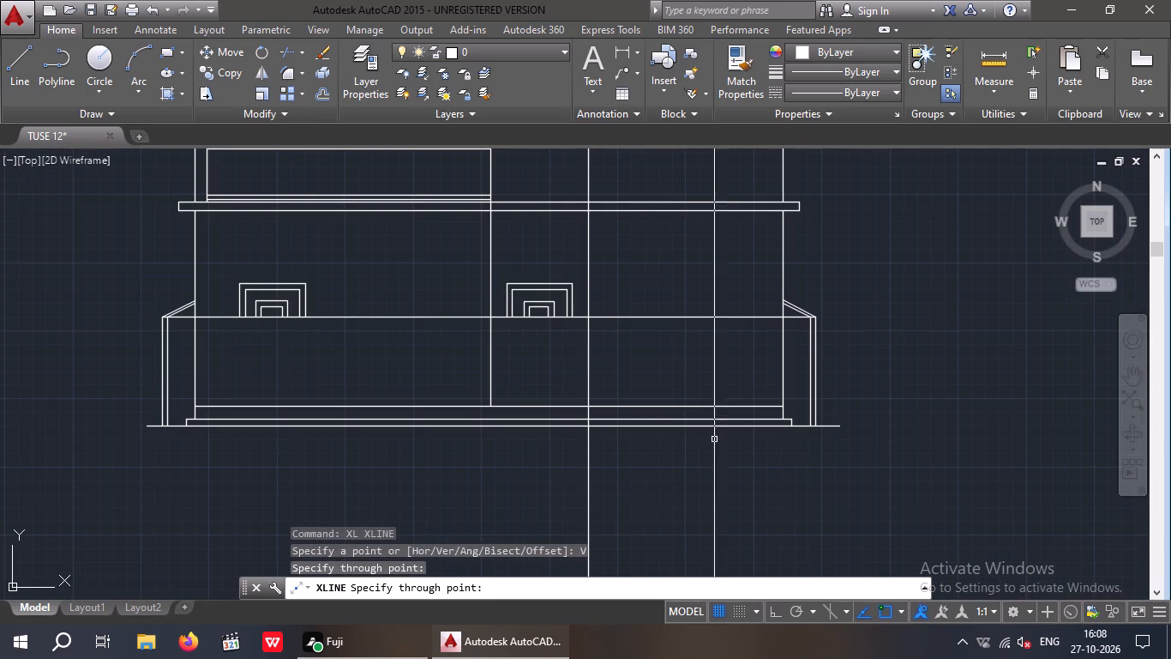
middle_click_drag(730, 439, 679, 544)
scroll(689, 484, "down", 2)
middle_click_drag(802, 468, 716, 494)
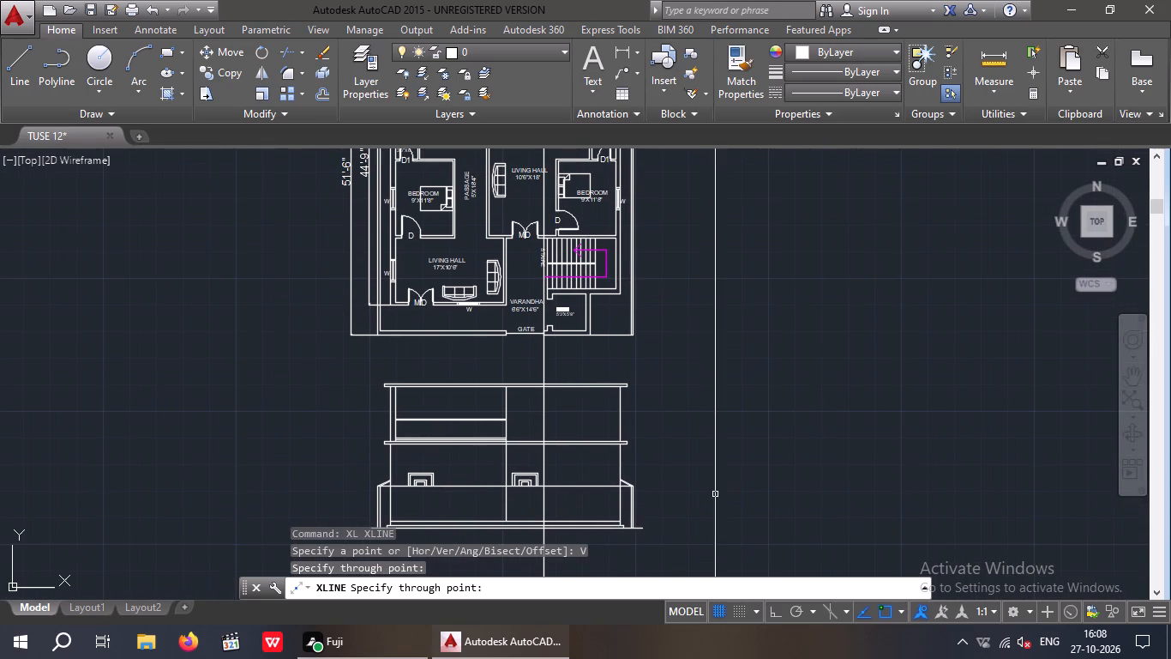
middle_click_drag(672, 485, 678, 508)
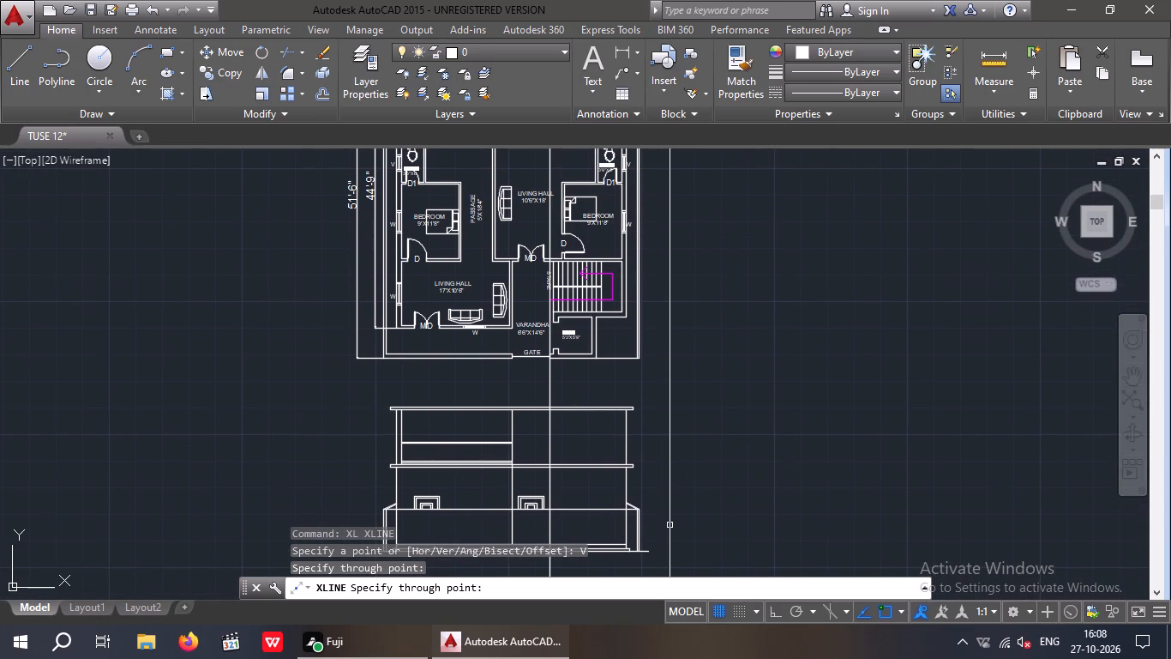
key("Escape")
key("Escape")
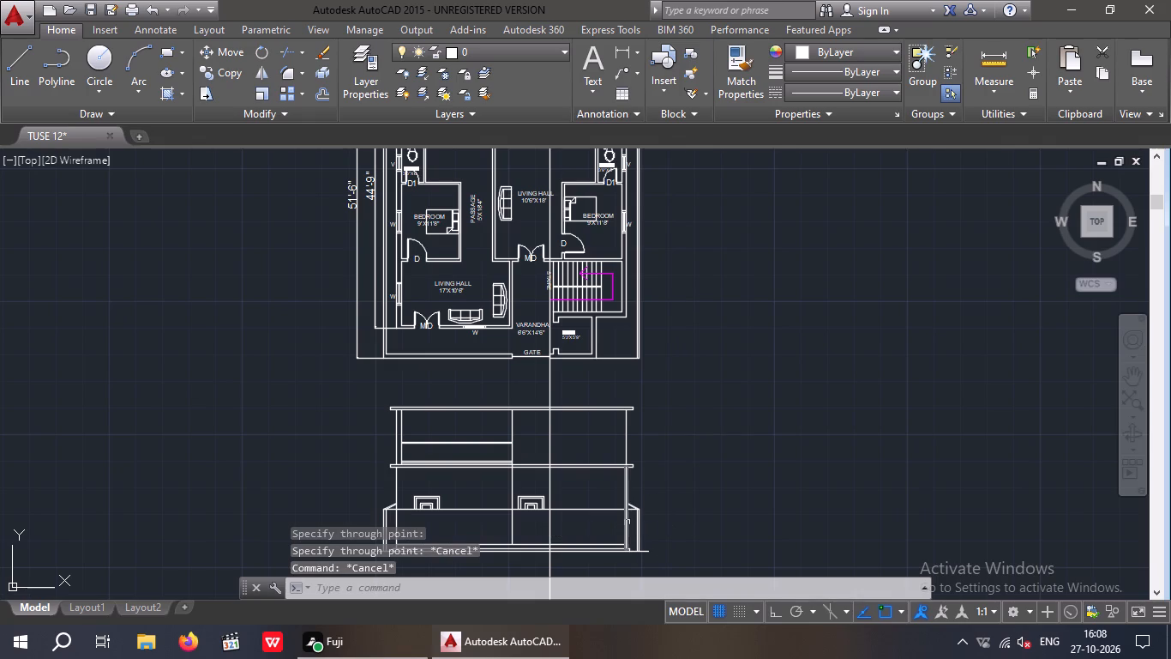
Trim the boundary wall's top line between the gate's construction line and the building's right wall line.
key("t")
key("r")
key("space")
key("space")
scroll(585, 514, "up", 3)
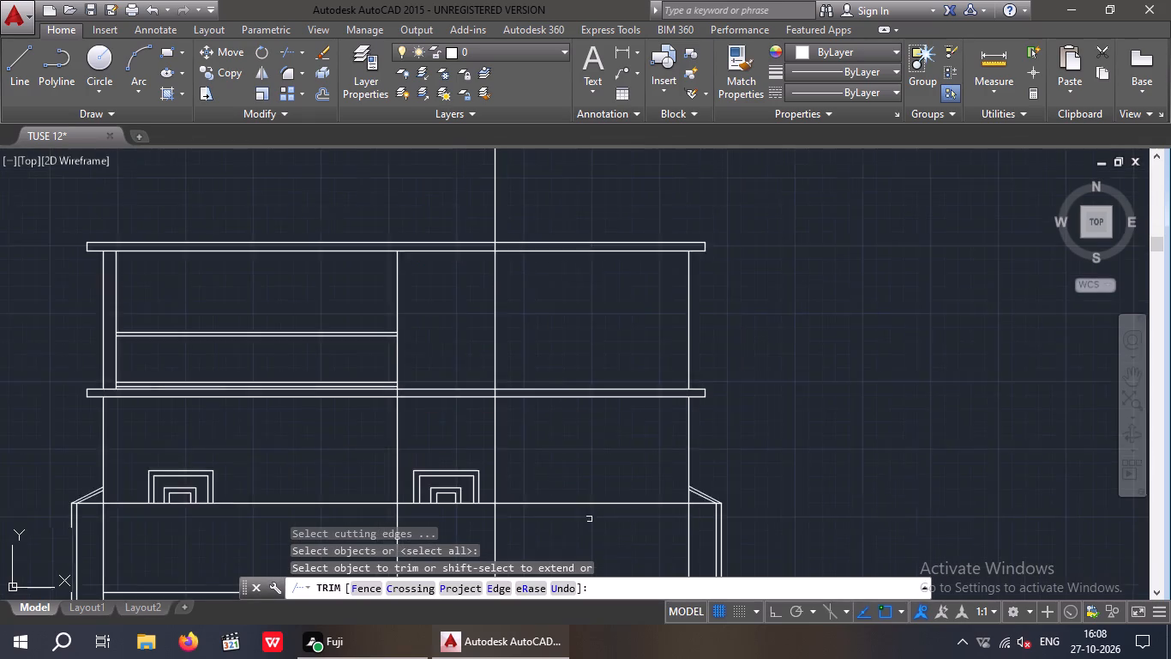
left_click_drag(610, 532, 572, 501)
left_click(553, 473)
scroll(553, 457, "down", 2)
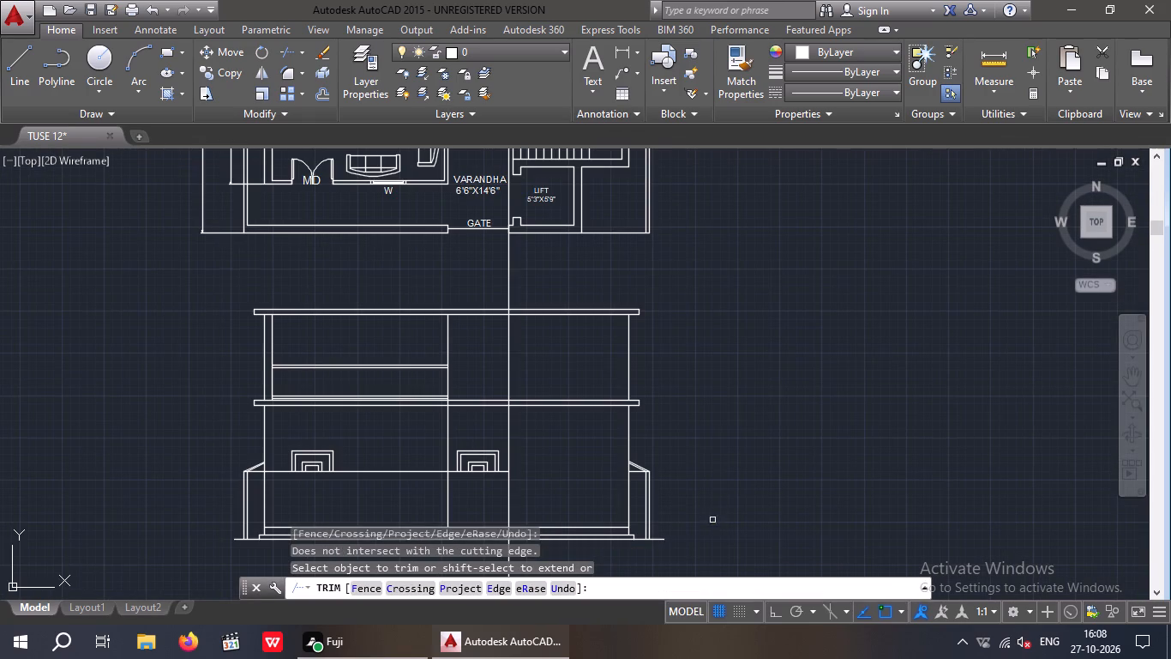
middle_click_drag(704, 511, 621, 471)
scroll(552, 439, "up", 3)
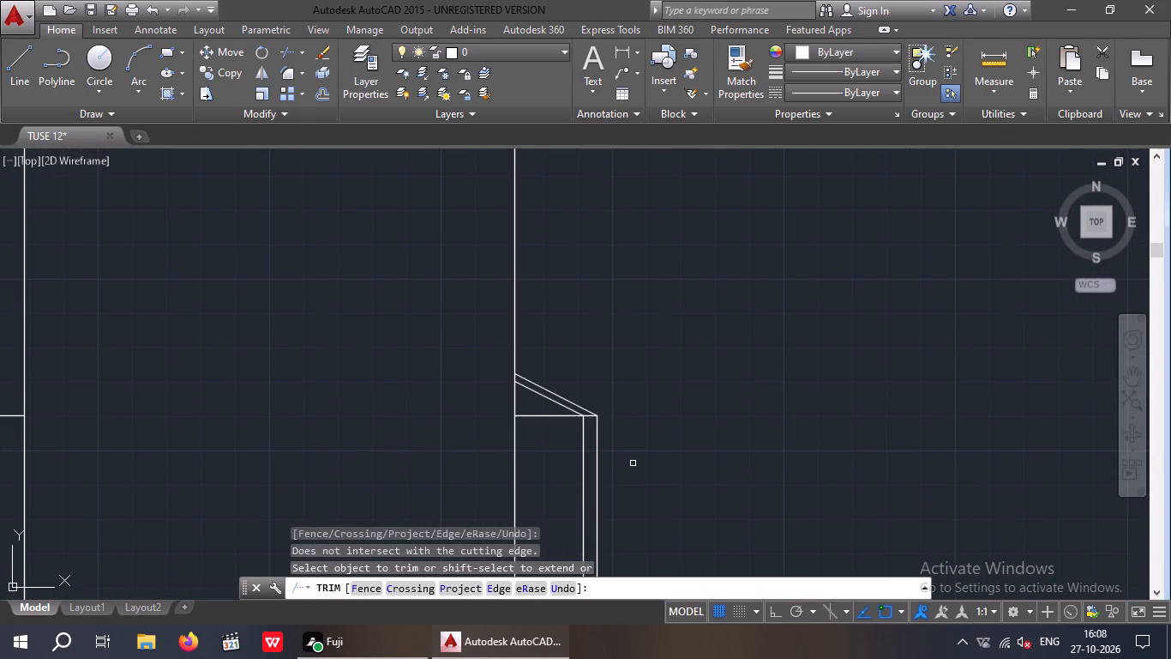
key("Escape")
key("Escape")
Offset the boundary wall's remaining top lines on both sides 4" downward.
scroll(605, 409, "down", 3)
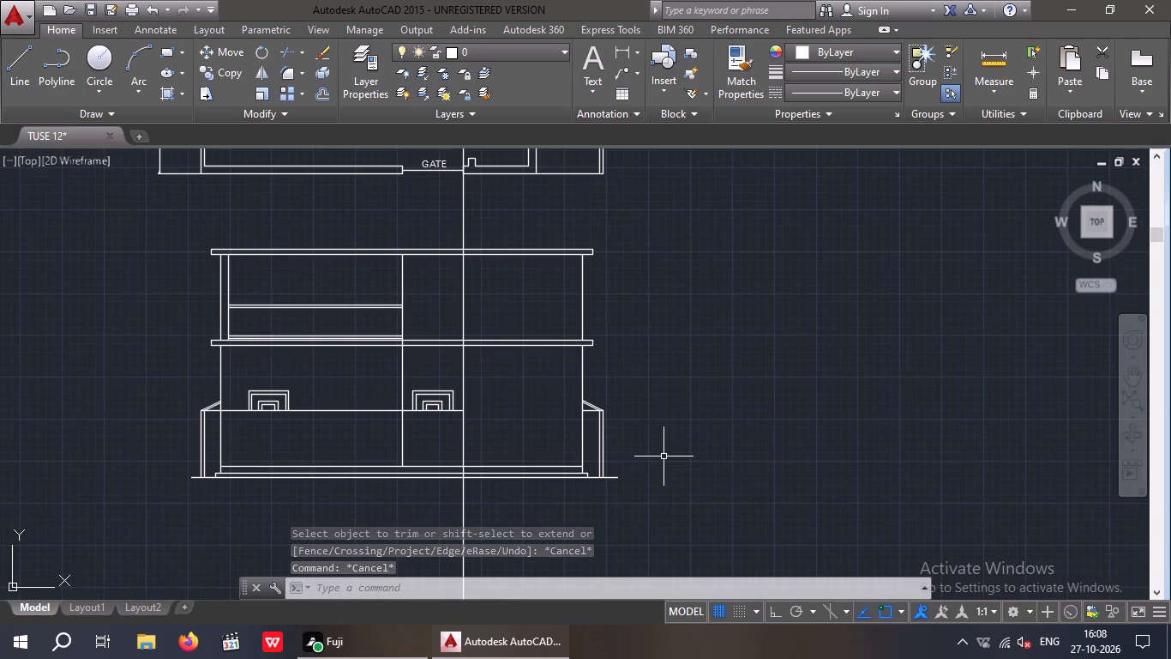
key("o")
key("Return")
key("4")
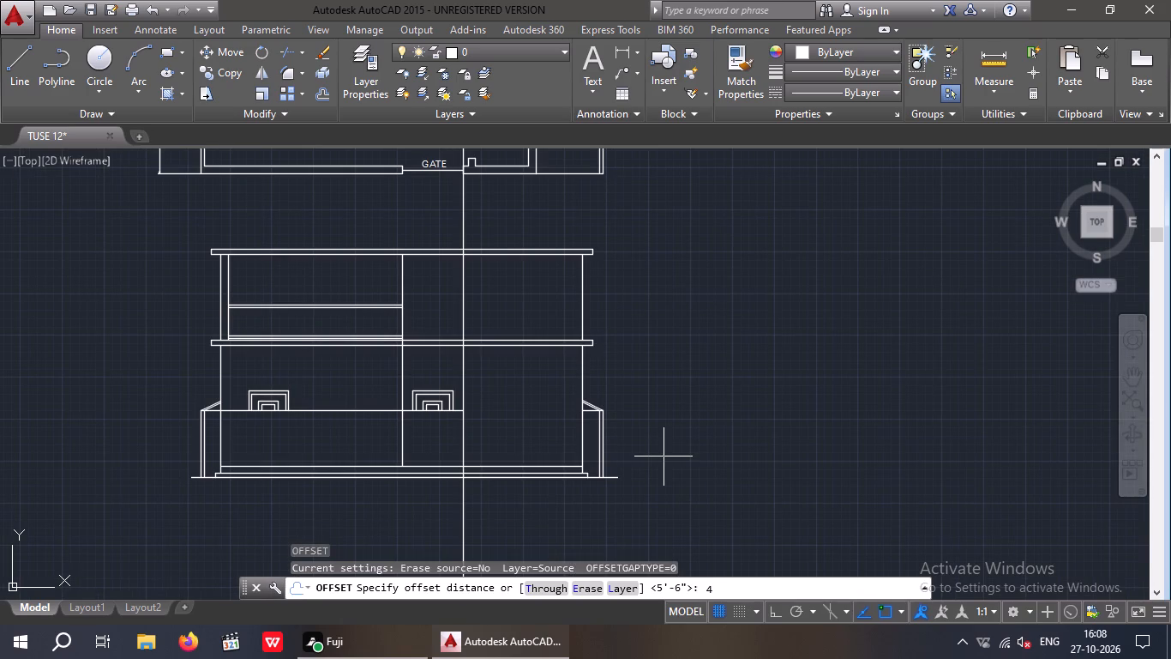
key("shift+quotedbl")
key("Return")
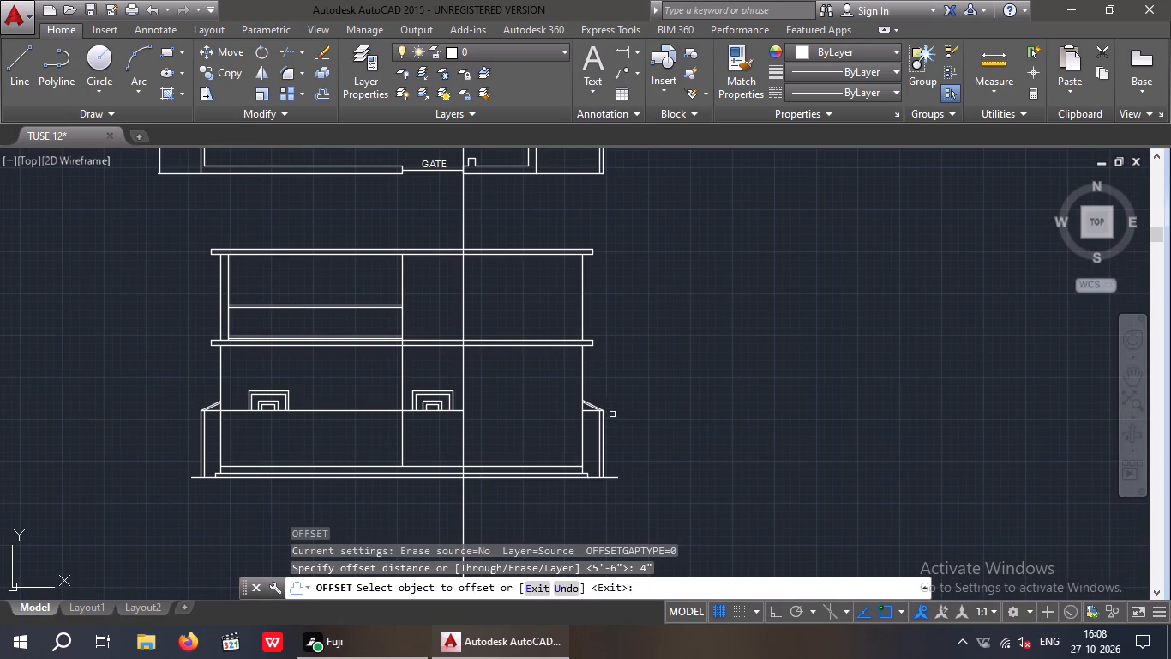
scroll(598, 411, "up", 3)
left_click_drag(560, 415, 564, 424)
left_click(581, 452)
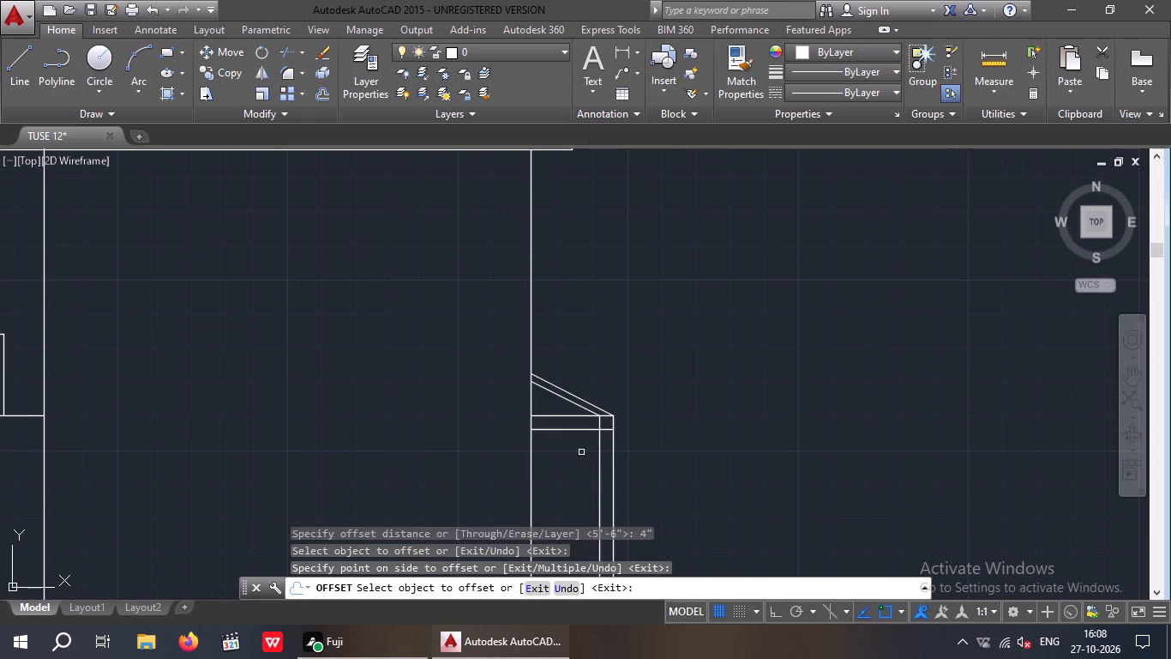
scroll(579, 441, "down", 3)
scroll(303, 435, "up", 1)
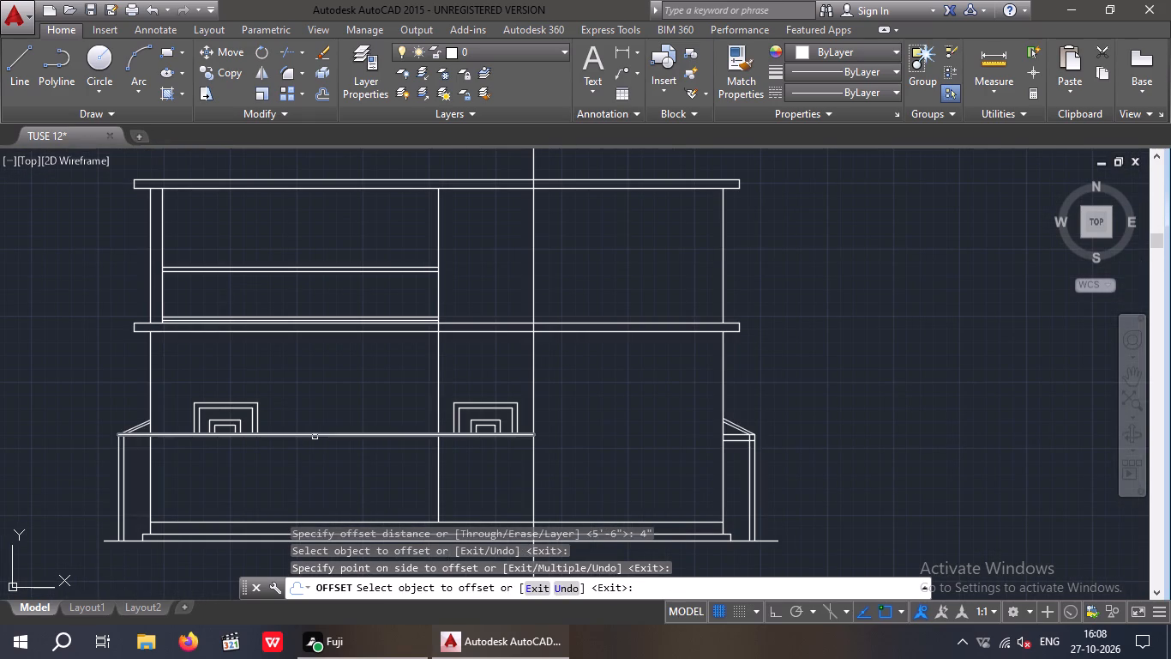
left_click_drag(315, 437, 314, 444)
left_click(313, 450)
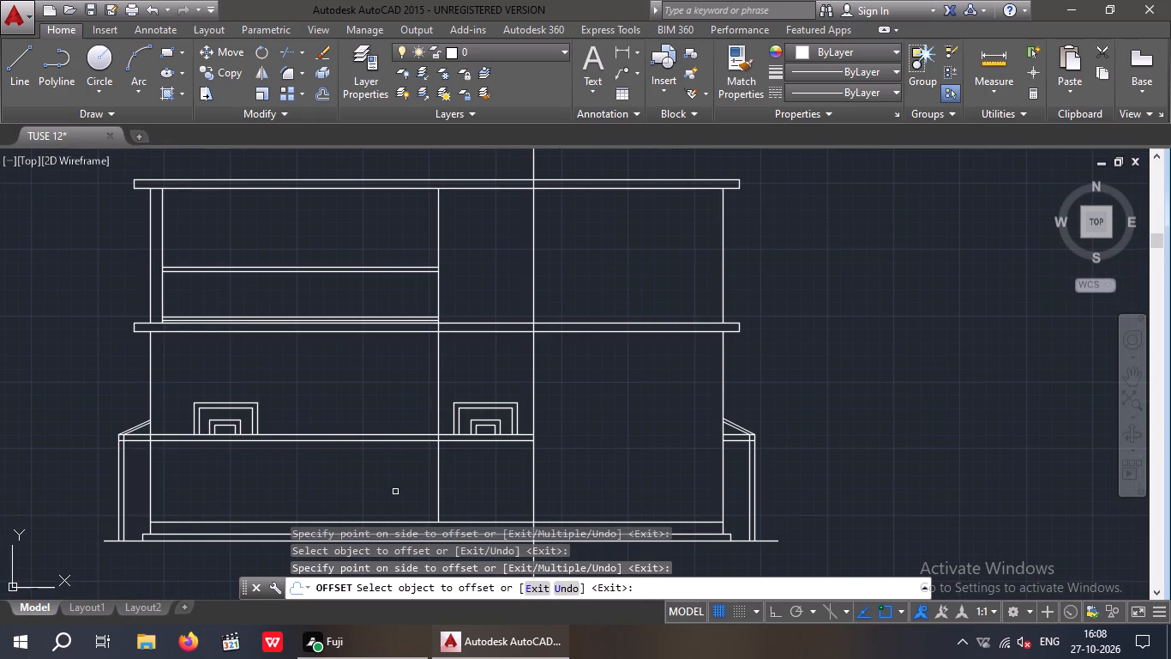
key("Escape")
key("Escape")
Trim the lower offset line between the building's middle wall line and the gate's construction line.
type("TR")
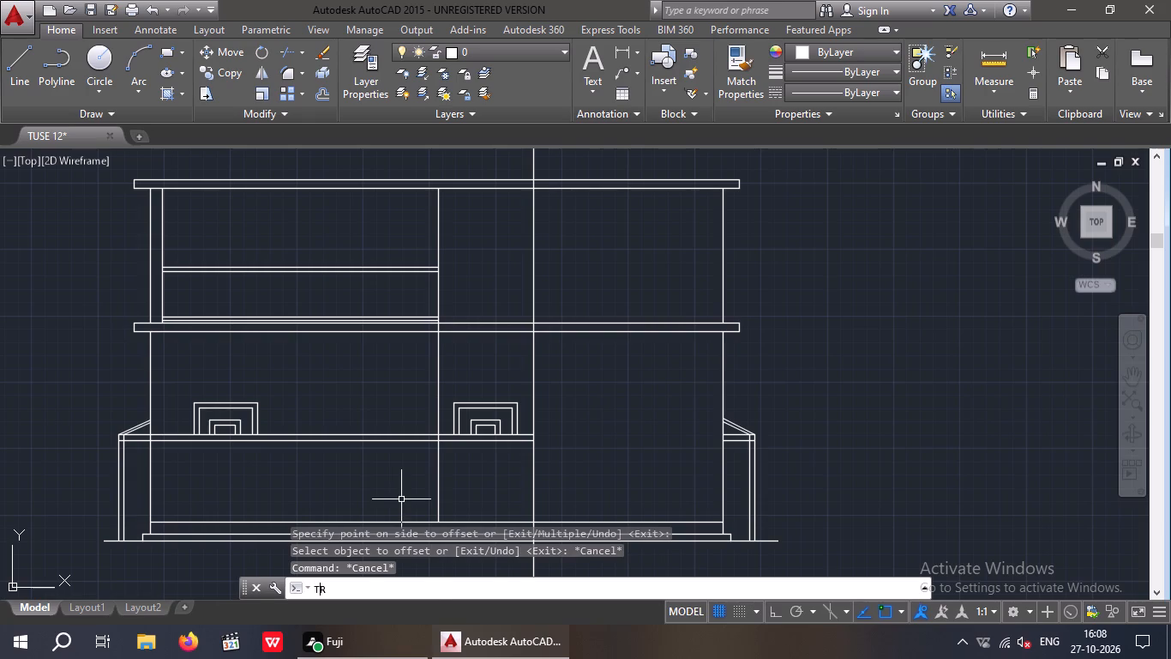
key("space")
key("space")
scroll(471, 443, "up", 2)
left_click(473, 467)
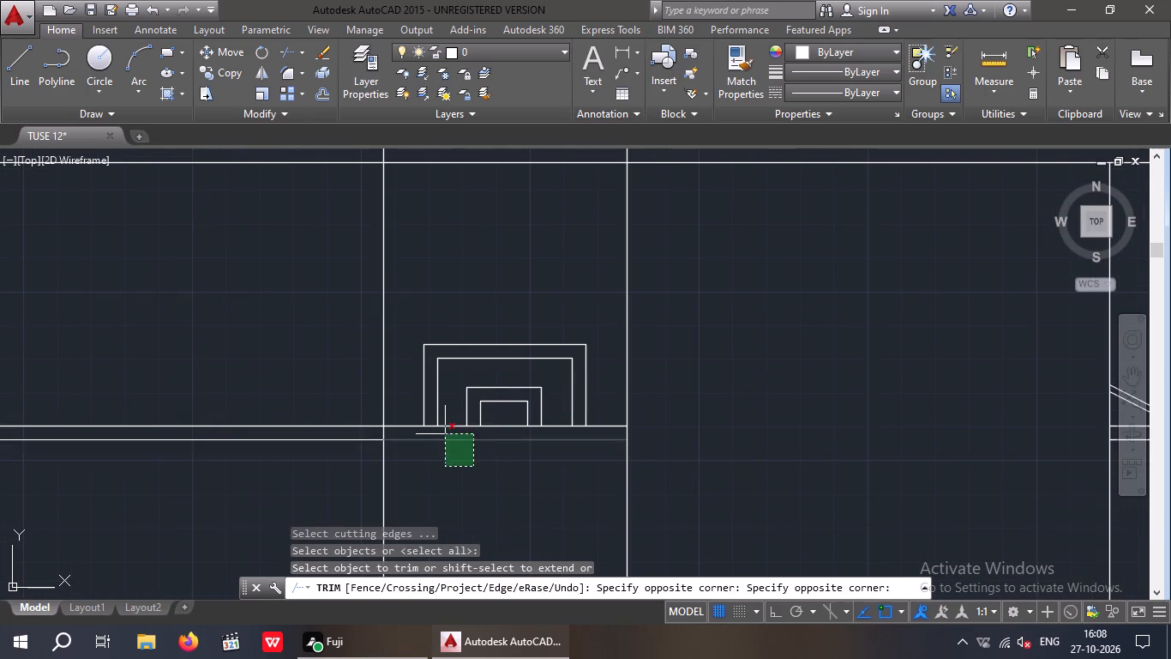
left_click(445, 434)
Trim the building's left wall line below the boundary wall's offset top line.
scroll(459, 468, "down", 2)
scroll(104, 458, "up", 2)
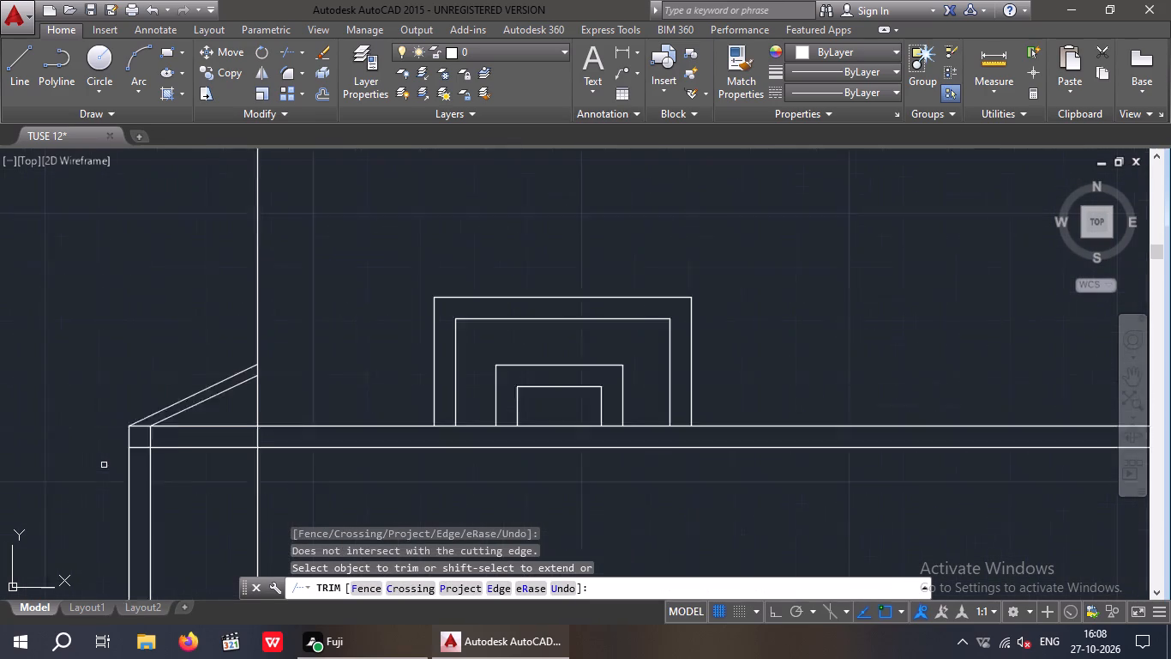
scroll(104, 465, "up", 2)
scroll(167, 431, "up", 1)
scroll(171, 430, "down", 7)
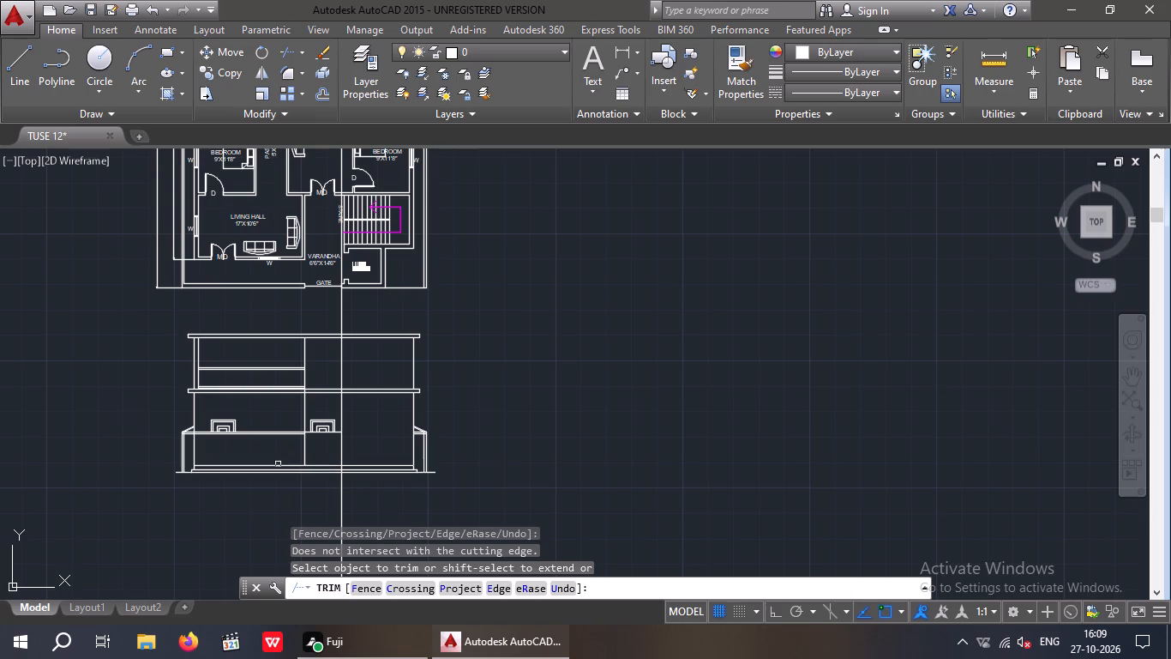
scroll(260, 469, "up", 2)
left_click_drag(113, 421, 83, 438)
left_click(77, 442)
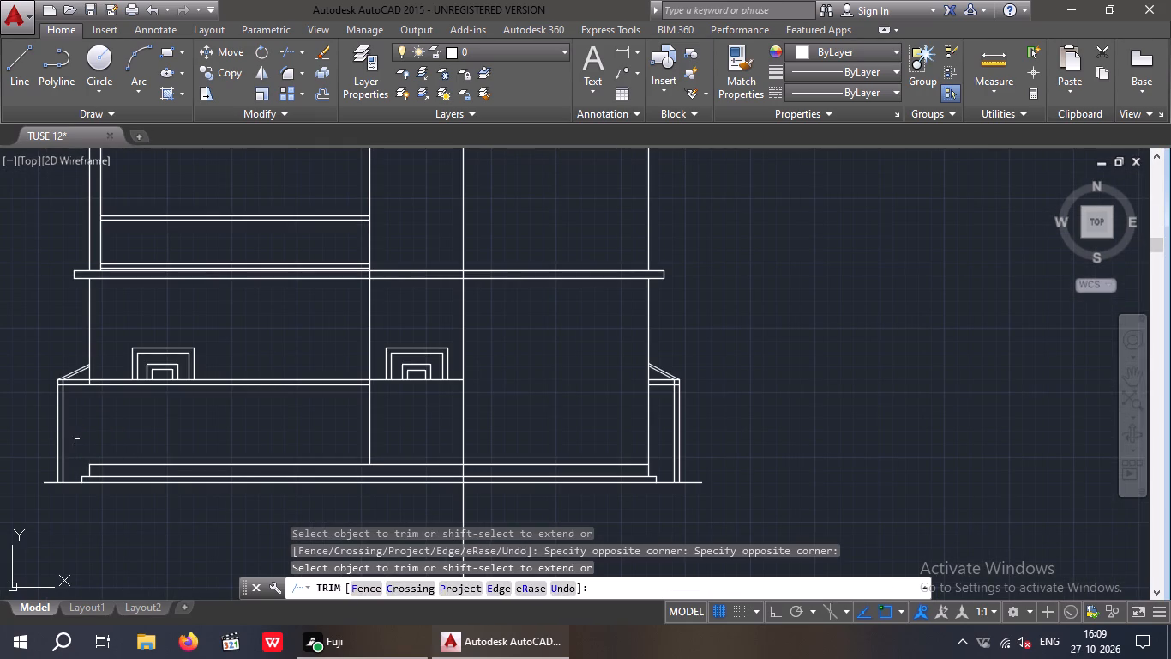
Trim the short piece of the building's left wall line lying inside the boundary wall's top band.
scroll(78, 379, "up", 3)
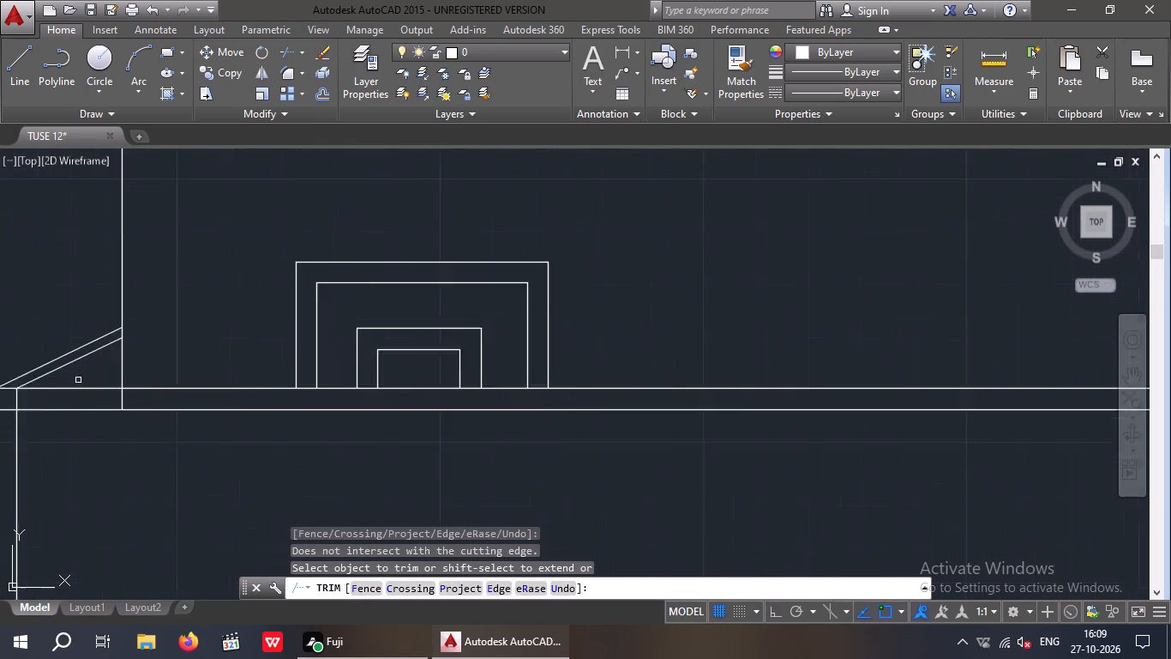
scroll(78, 380, "up", 1)
left_click_drag(163, 408, 136, 409)
left_click(124, 411)
scroll(129, 411, "down", 3)
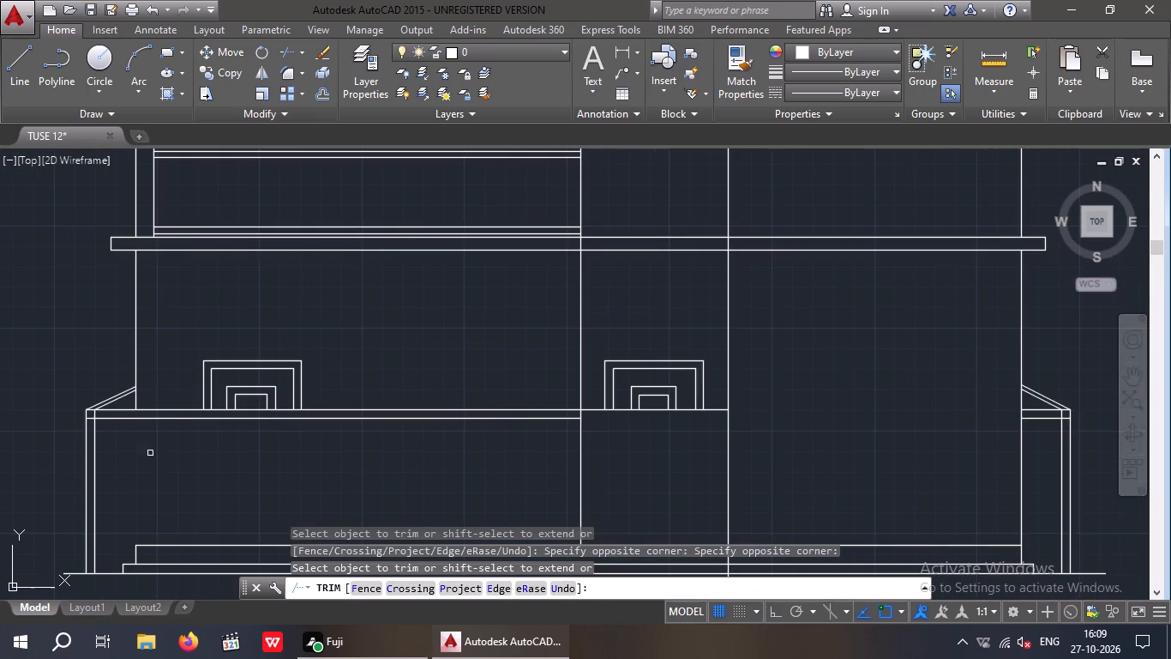
Trim the plinth's step overhang at the left end, its upper line to the middle wall, and its lower line to the gate's construction line.
middle_click_drag(153, 463, 195, 373)
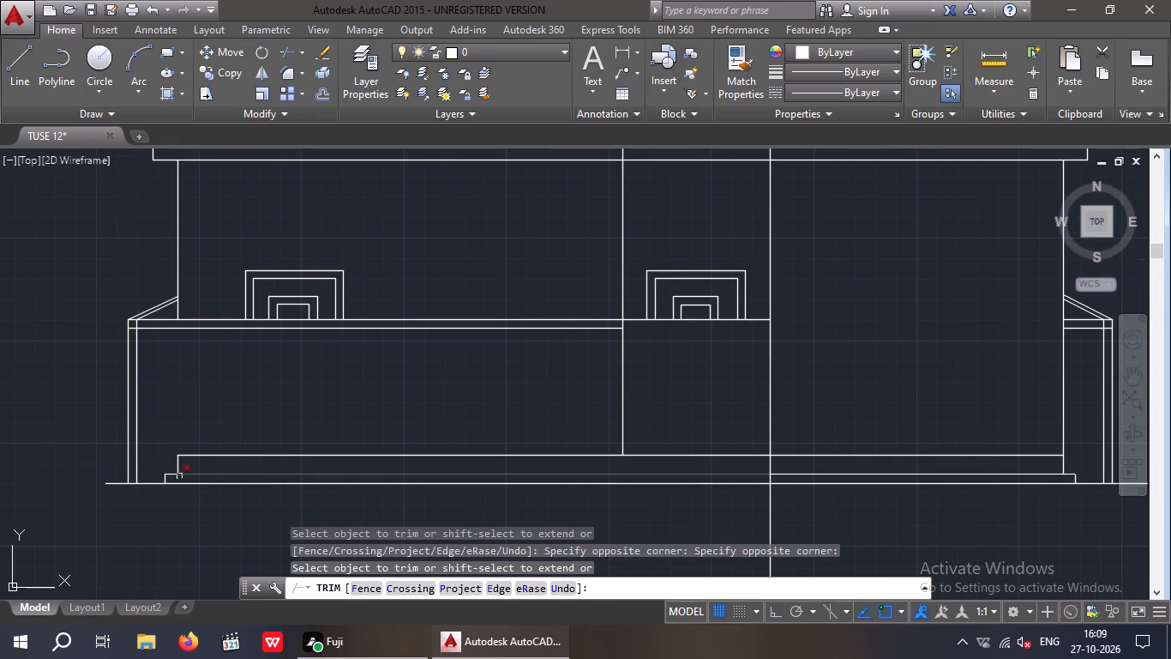
scroll(171, 482, "up", 1)
scroll(189, 473, "down", 1)
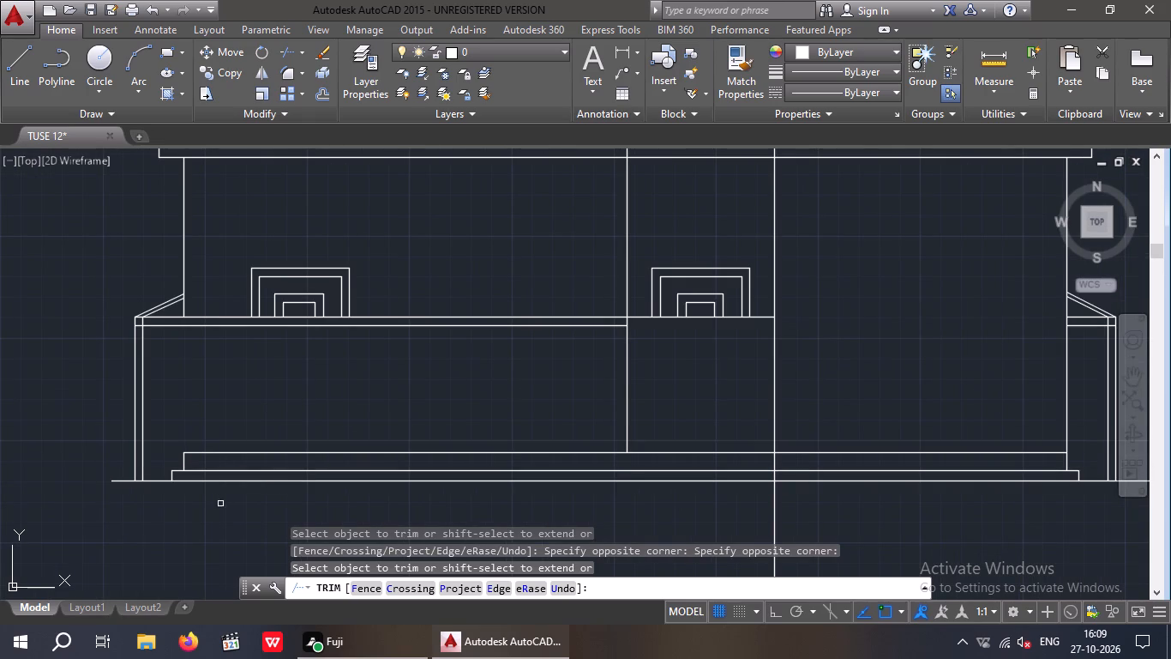
middle_click(247, 500)
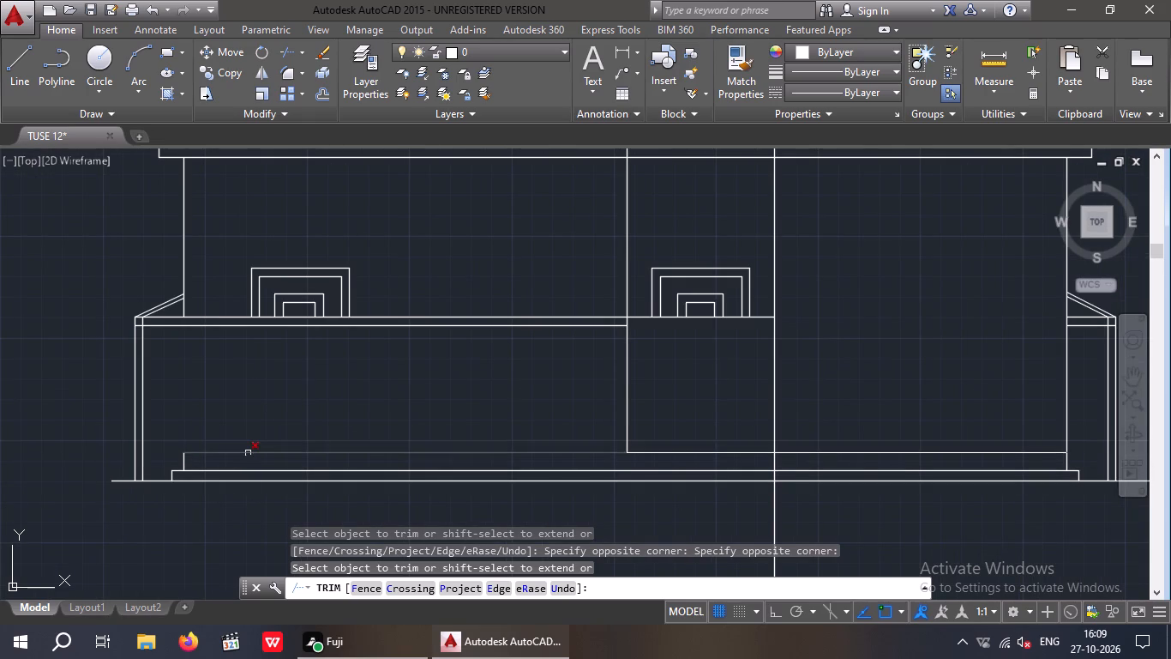
scroll(206, 471, "up", 2)
left_click(203, 484)
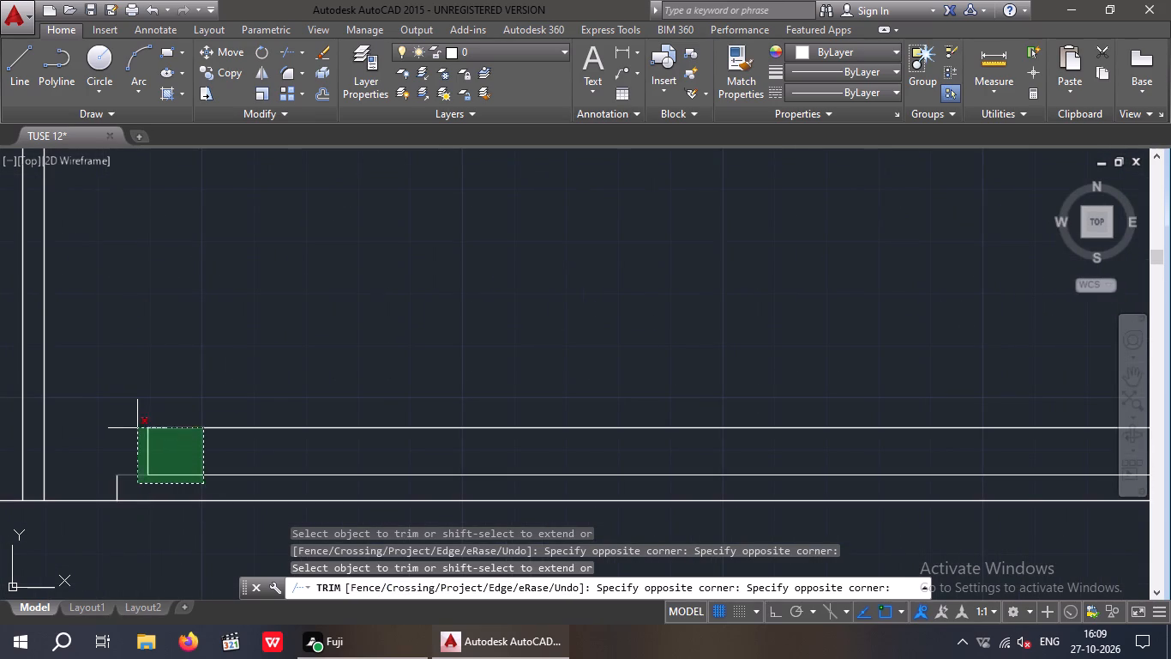
left_click(138, 413)
left_click_drag(233, 483, 229, 462)
left_click(216, 397)
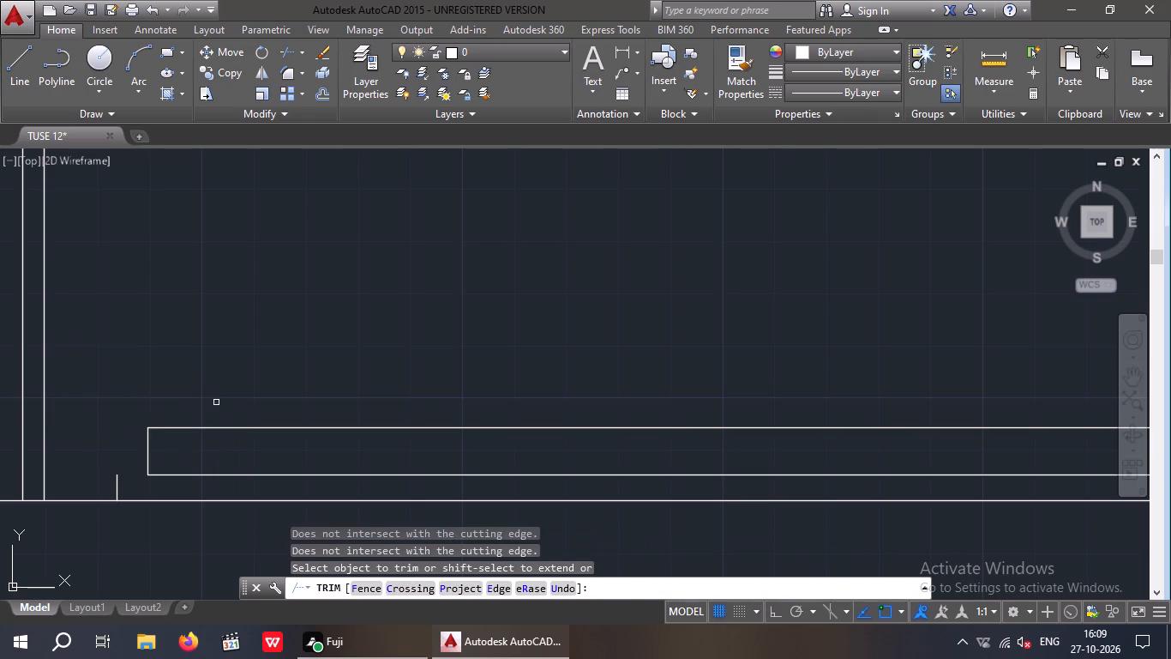
scroll(226, 403, "down", 2)
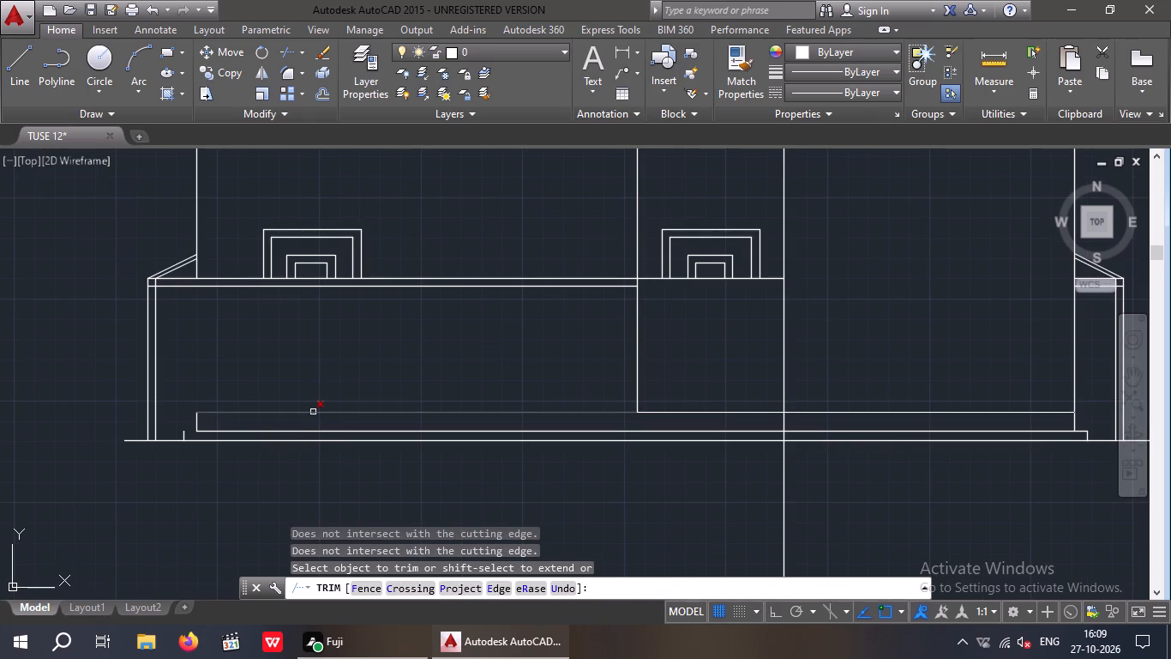
left_click(313, 412)
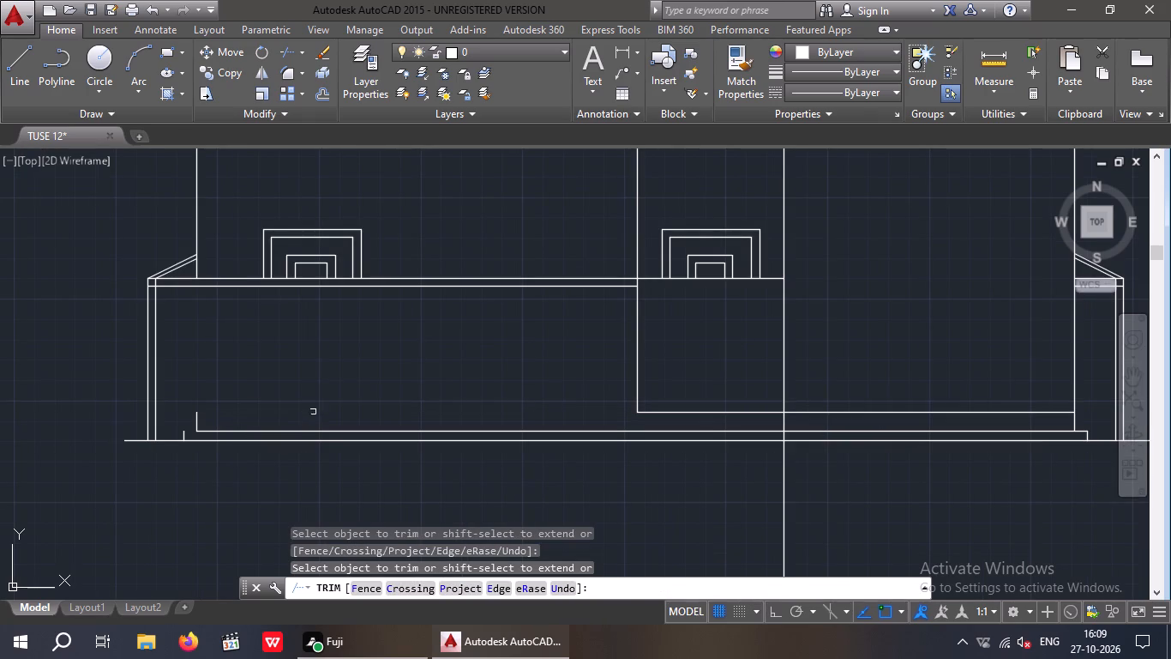
left_click(297, 430)
scroll(529, 451, "down", 1)
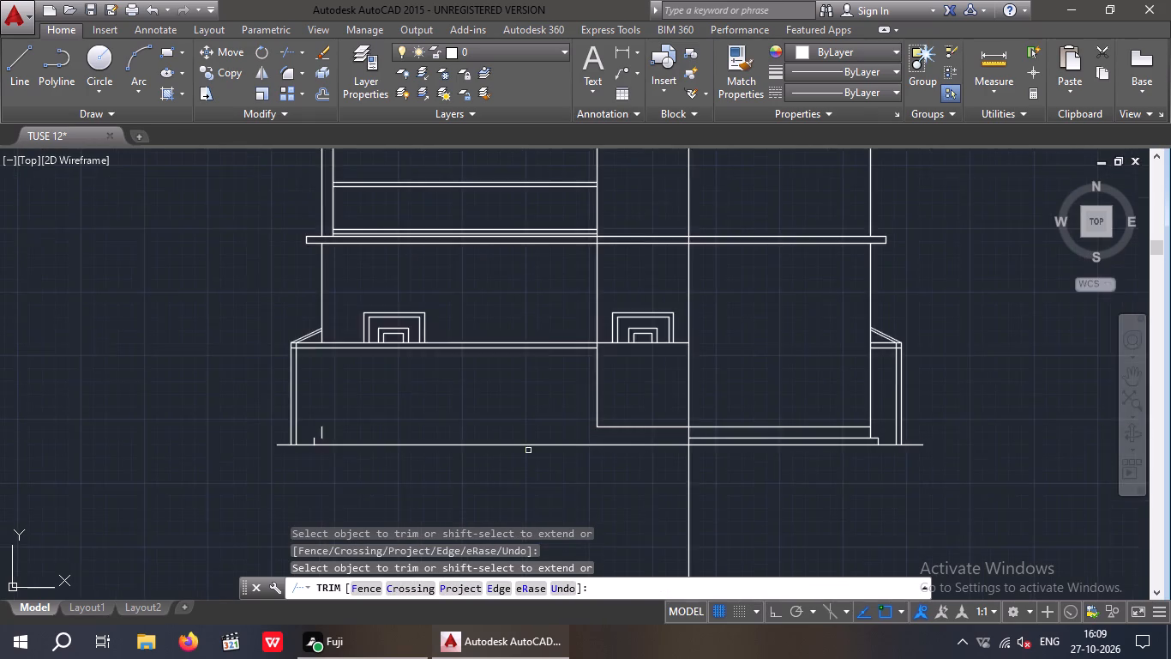
Trim the plinth's right step overhang and its upper line between the gate's construction line and the building's right wall.
middle_click_drag(525, 450, 347, 477)
scroll(674, 463, "up", 3)
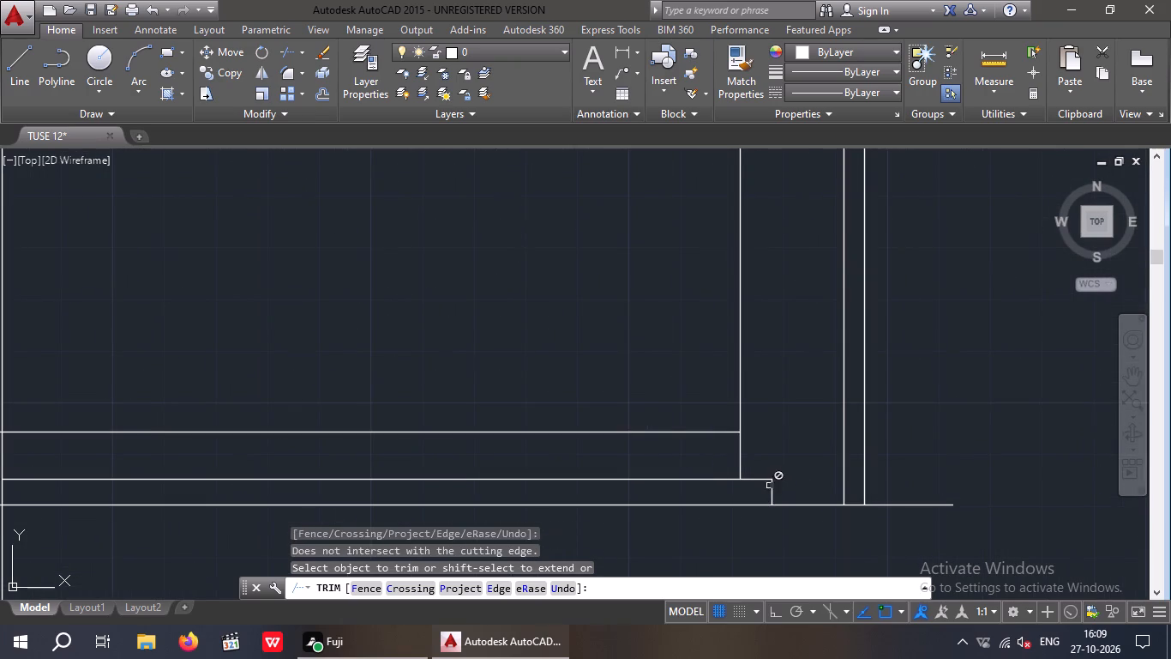
left_click_drag(777, 456, 775, 490)
left_click(761, 487)
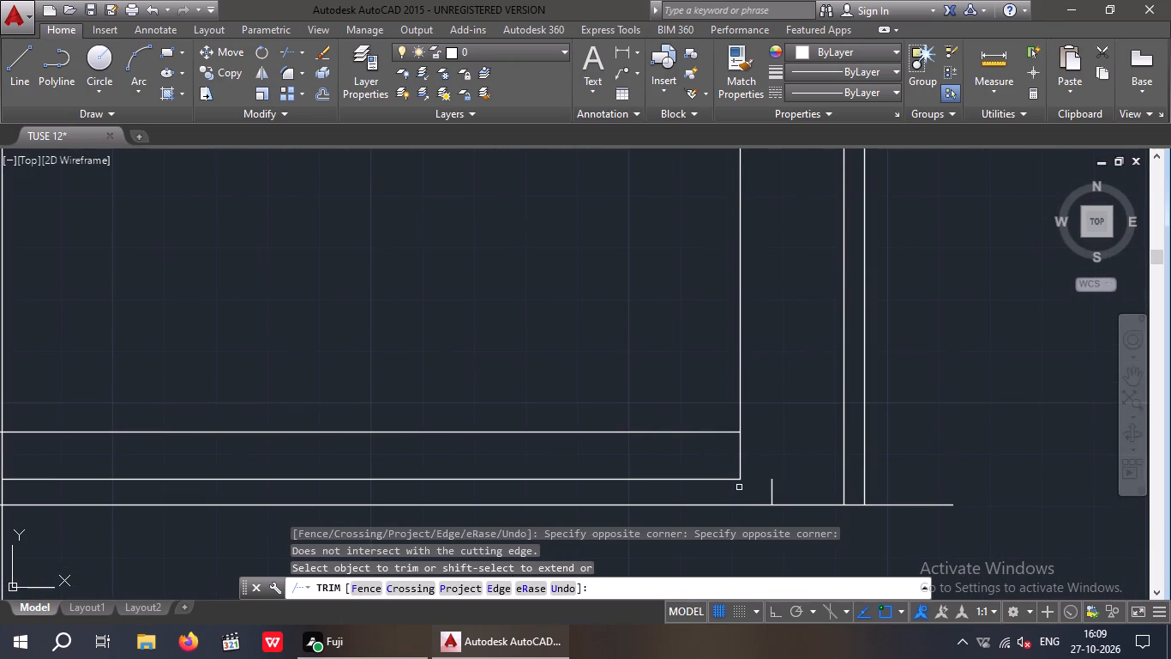
left_click_drag(737, 487, 703, 474)
scroll(669, 431, "down", 2)
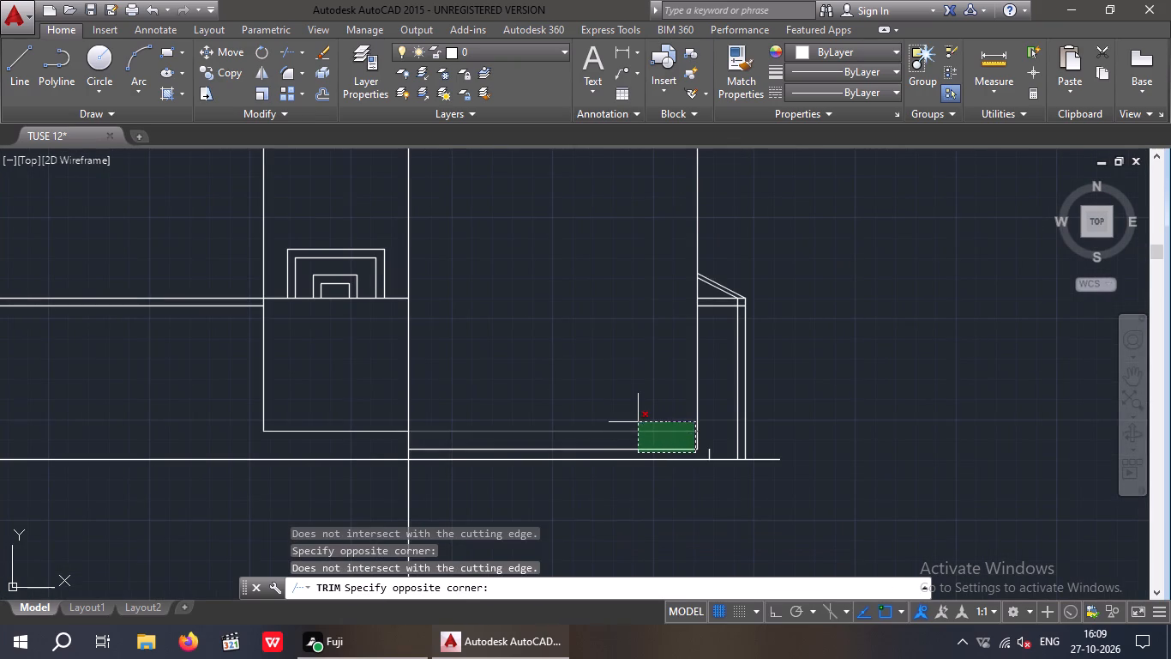
left_click(638, 422)
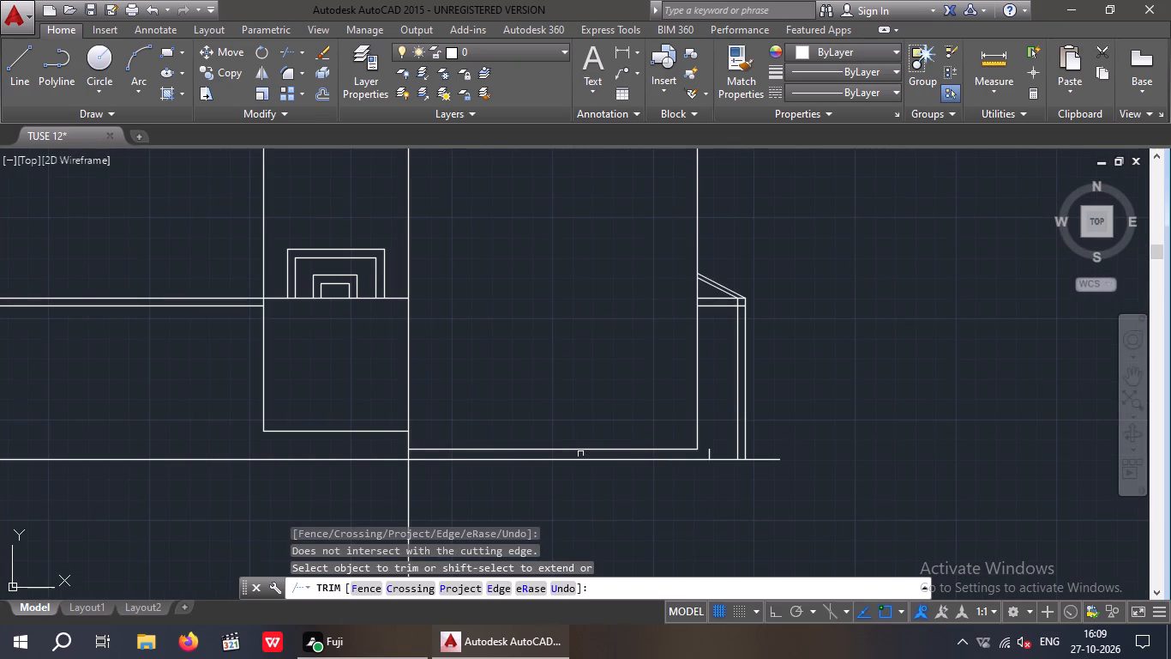
key("Escape")
key("Escape")
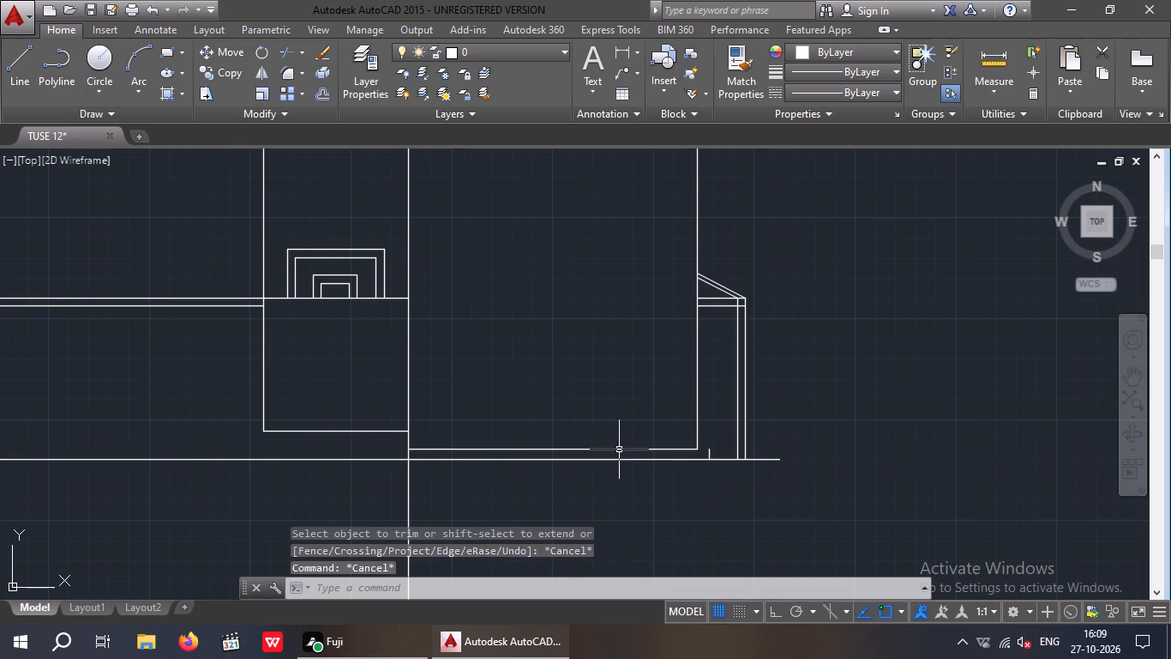
Erase the leftover lower plinth line, the short step line, and the ground line's extension at the building's right side.
left_click(618, 450)
key("Delete")
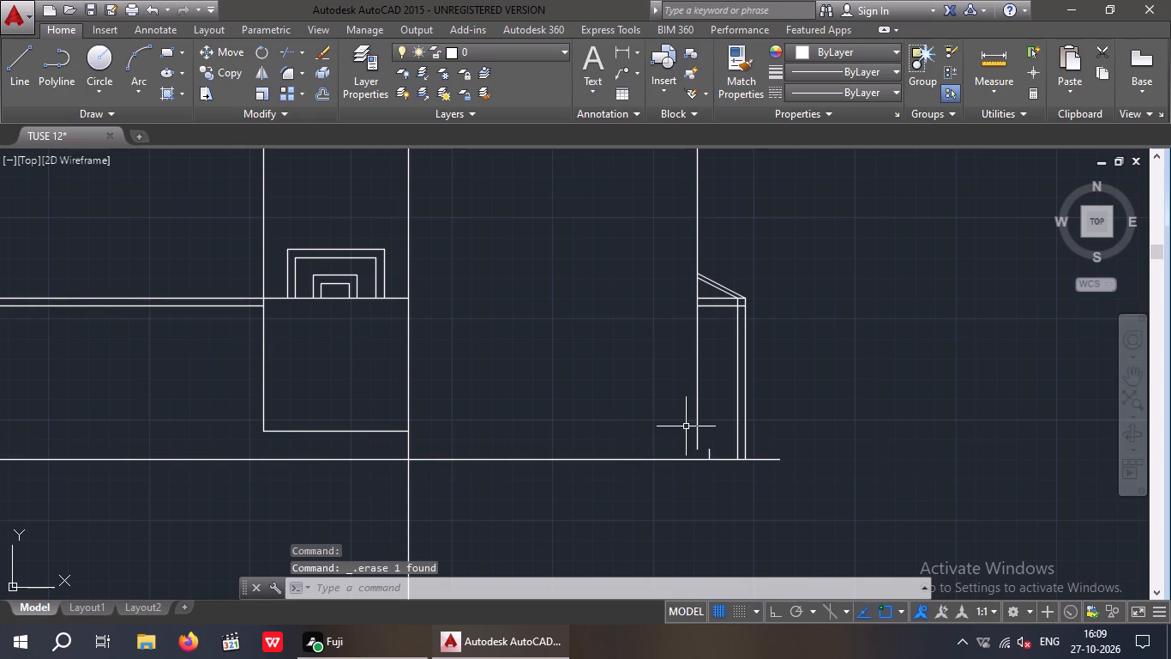
scroll(686, 427, "down", 1)
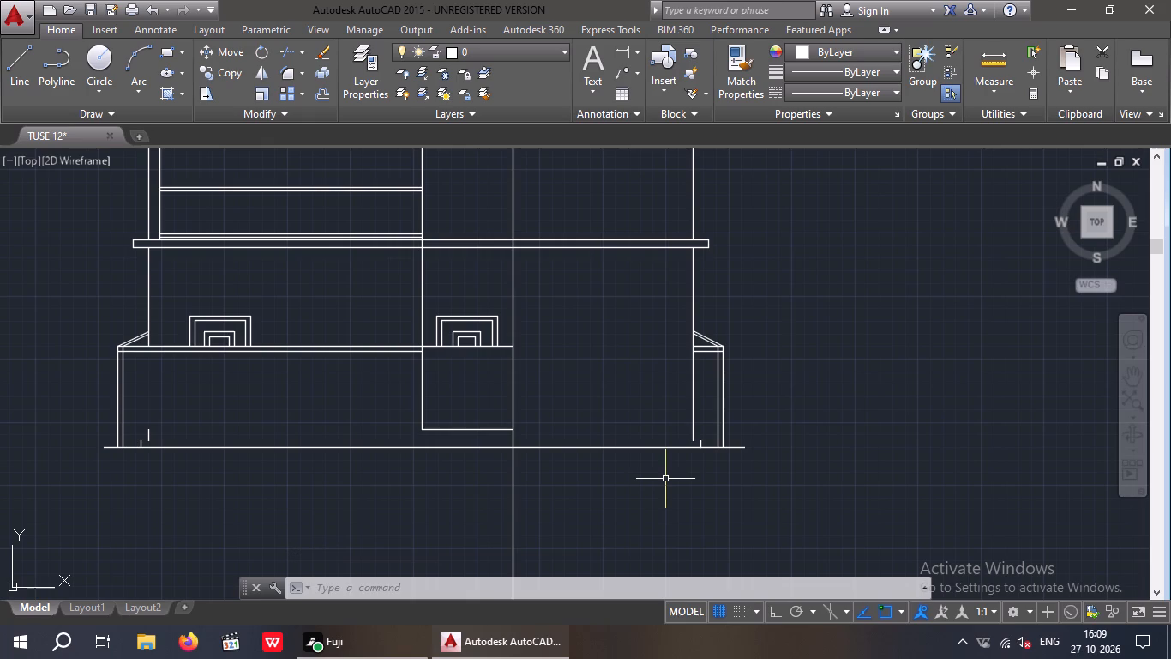
scroll(702, 448, "up", 4)
left_click_drag(708, 412, 660, 442)
left_click(654, 446)
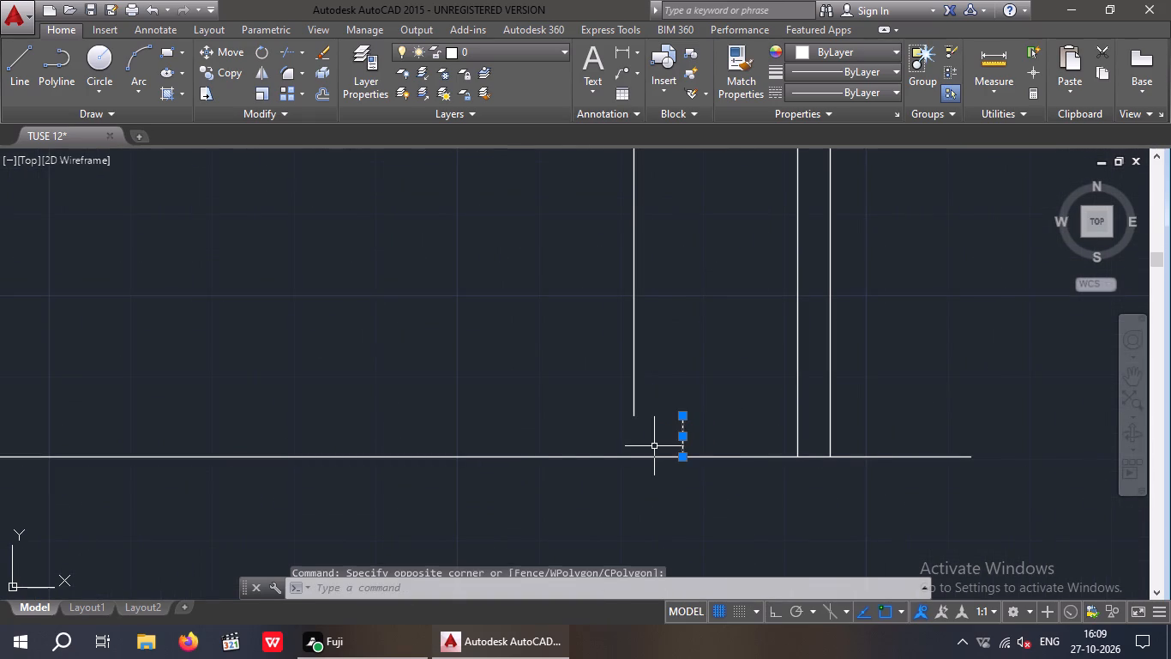
key("Delete")
left_click_drag(951, 504, 927, 481)
left_click(905, 420)
key("Delete")
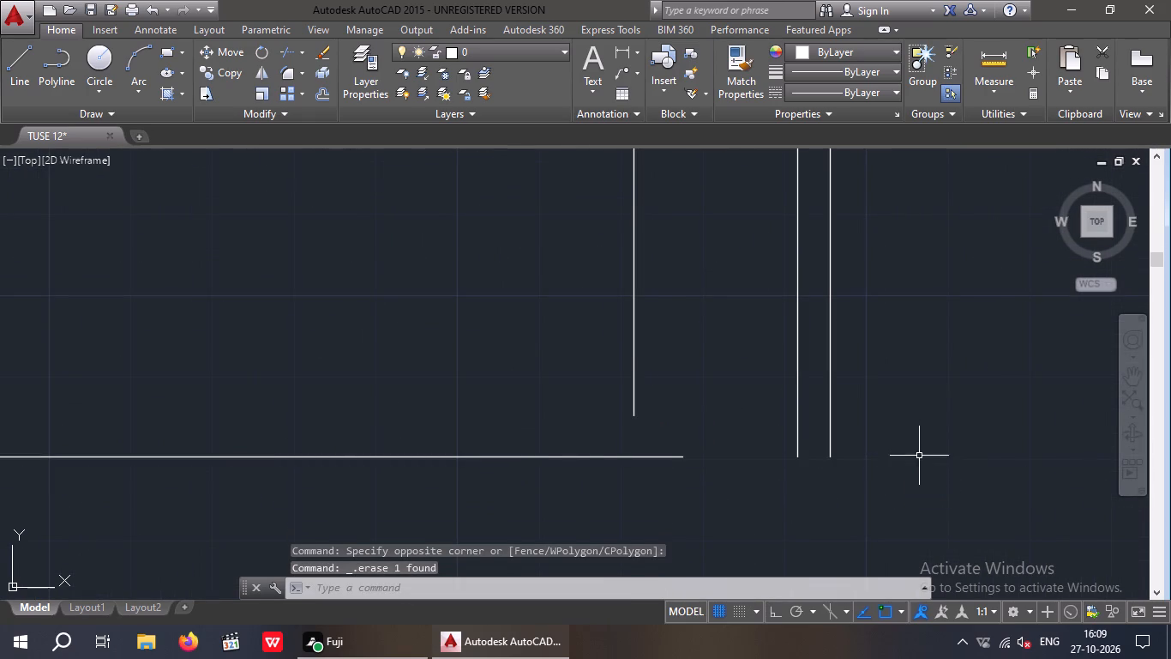
Extend the ground line to the boundary wall's outer right line, and the building's right wall line down to the base.
scroll(920, 457, "down", 1)
type("EX")
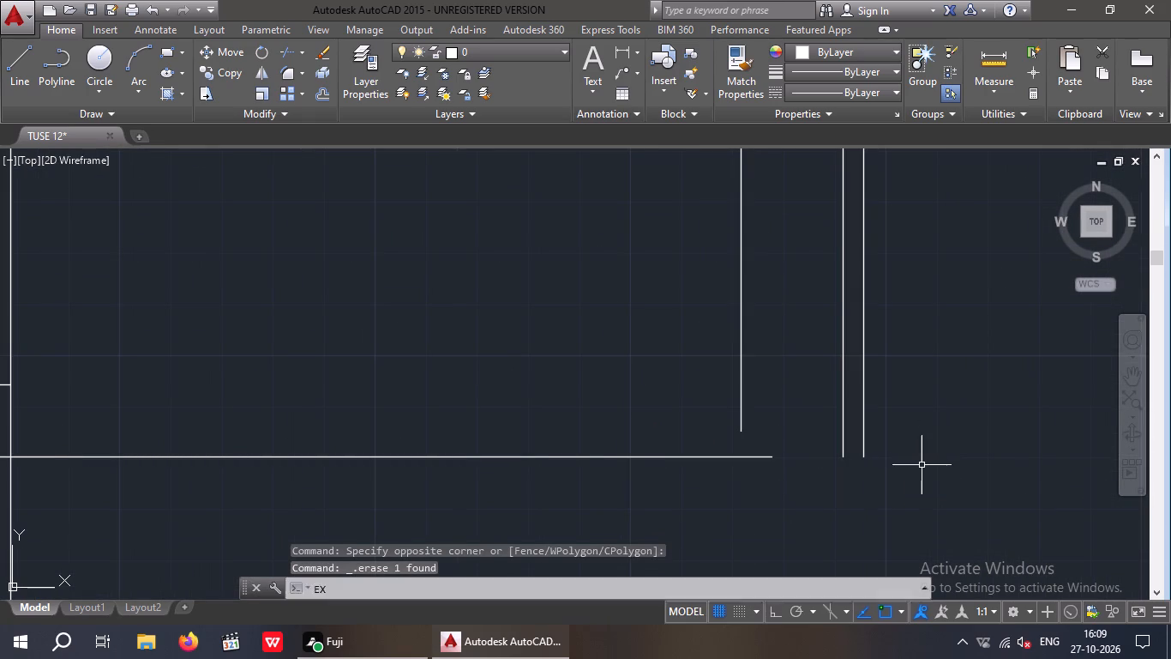
key("space")
key("space")
left_click(749, 457)
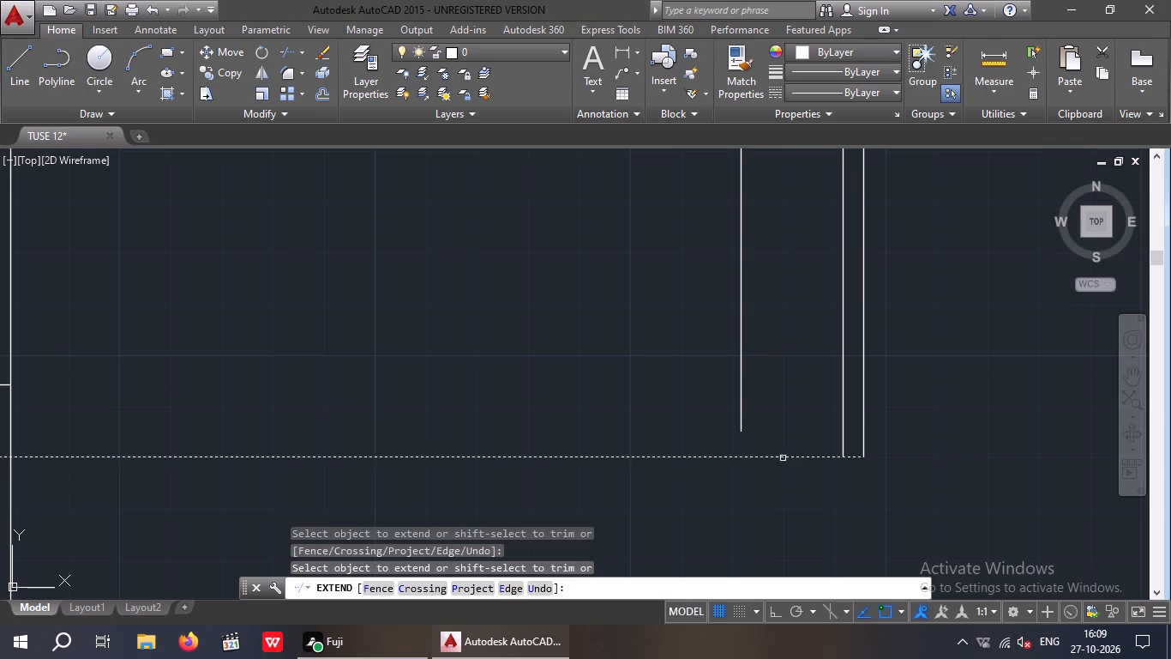
left_click(795, 458)
scroll(796, 457, "down", 3)
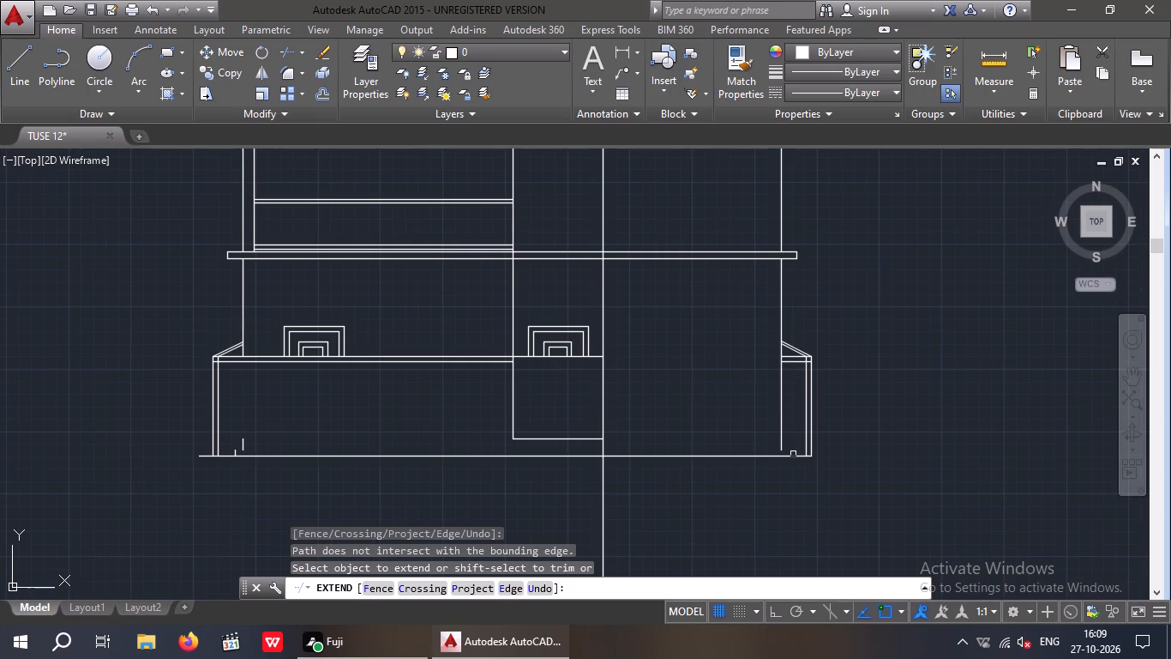
left_click(781, 438)
key("Escape")
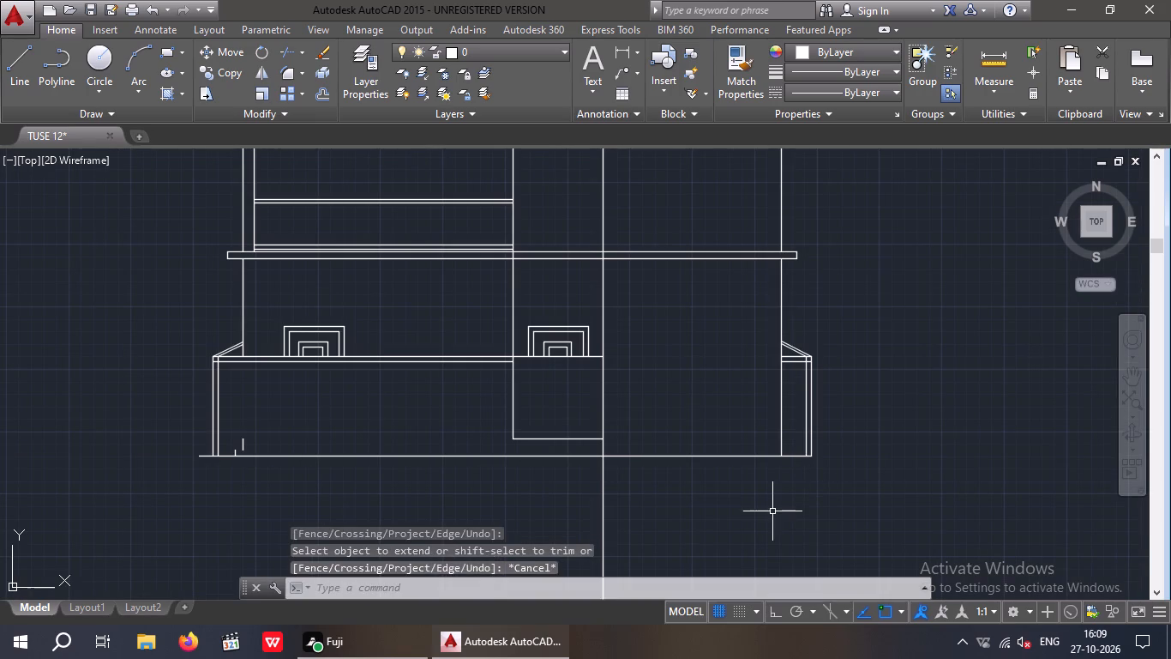
key("Escape")
Offset the ground line 5" upward.
key("o")
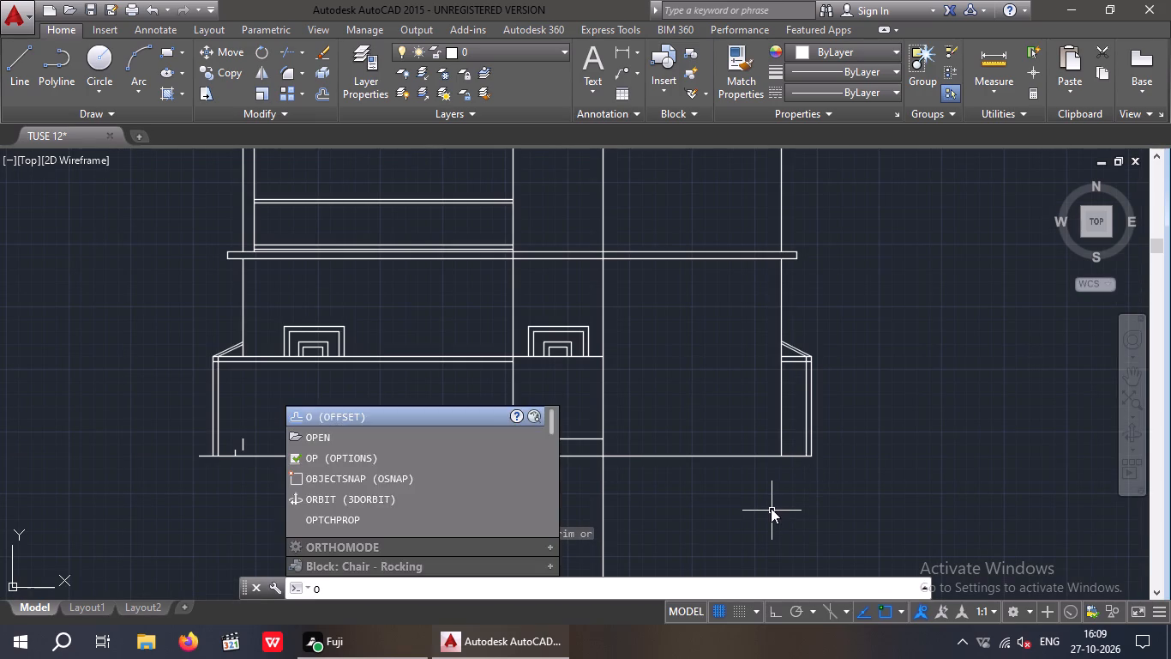
key("Escape")
key("Escape")
key("o")
key("Return")
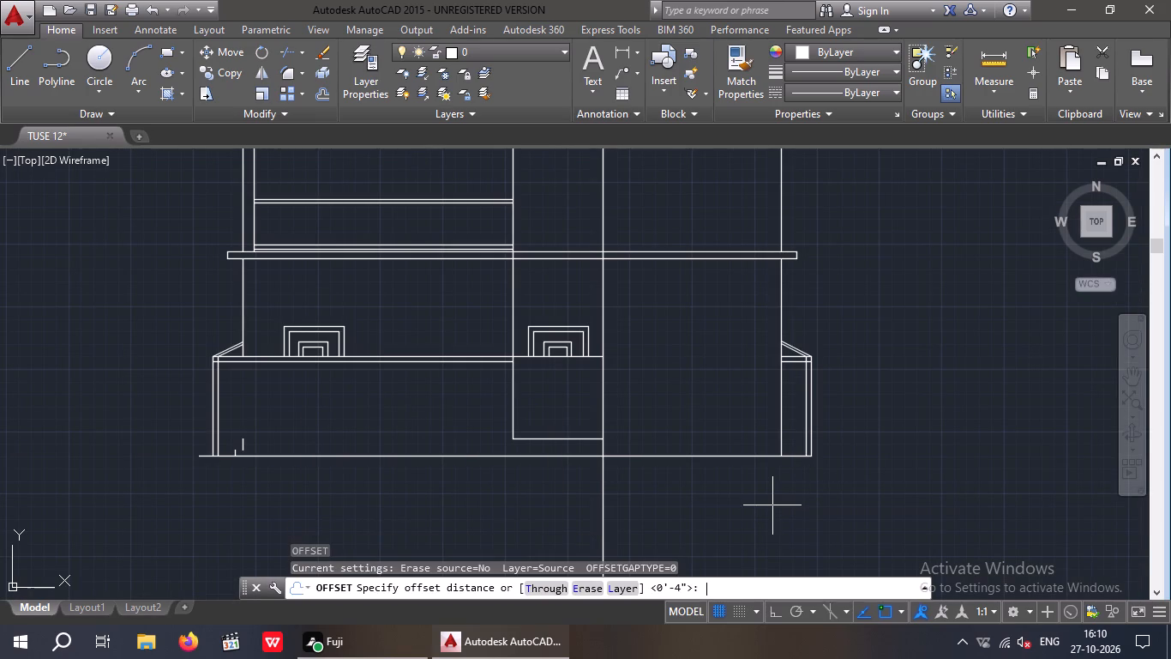
key("5")
key("shift+quotedbl")
key("Return")
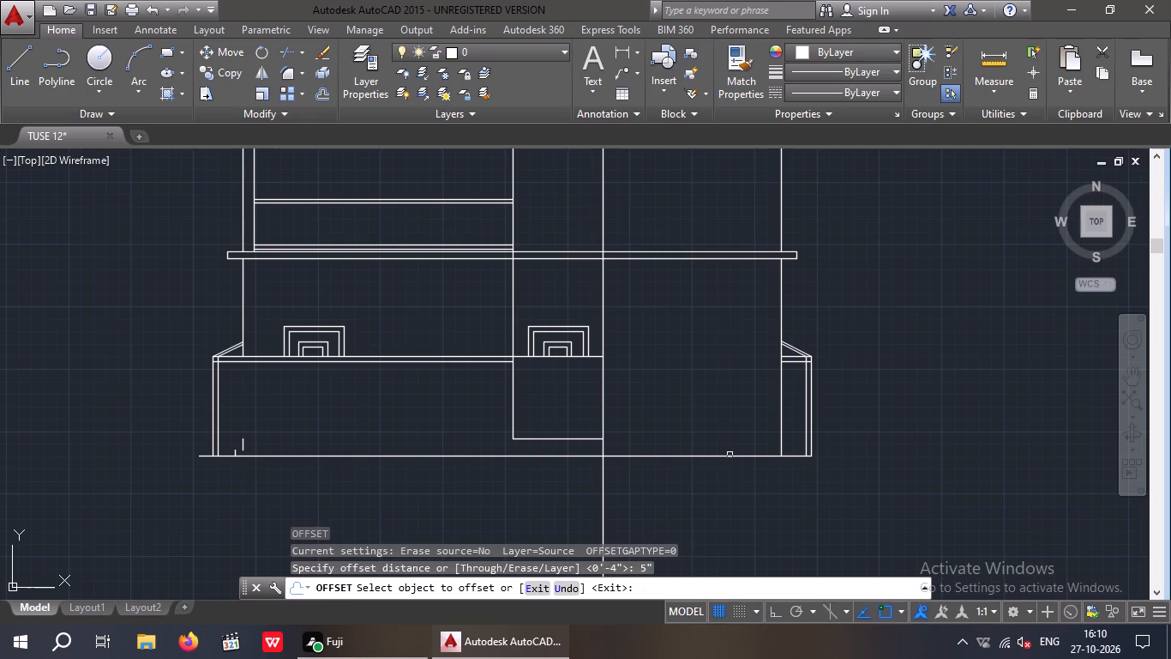
left_click(730, 457)
left_click(725, 446)
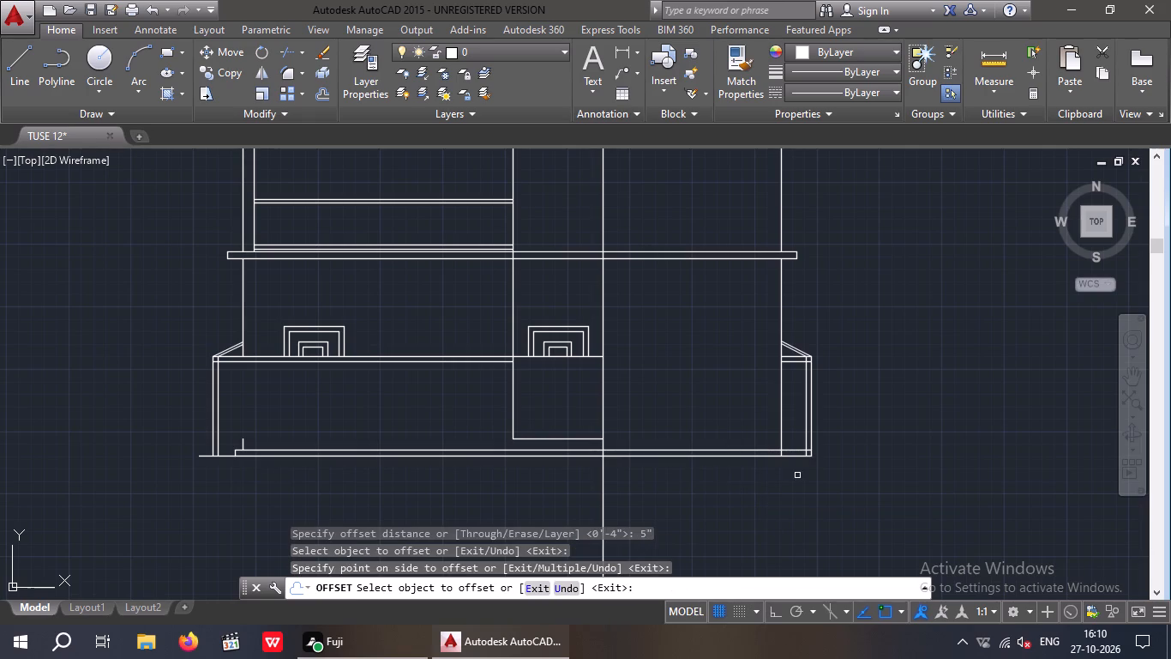
key("Escape")
key("Escape")
Trim the building's right wall line below the 5" offset line and the gate's construction line below the ground line.
key("t")
key("r")
key("space")
key("space")
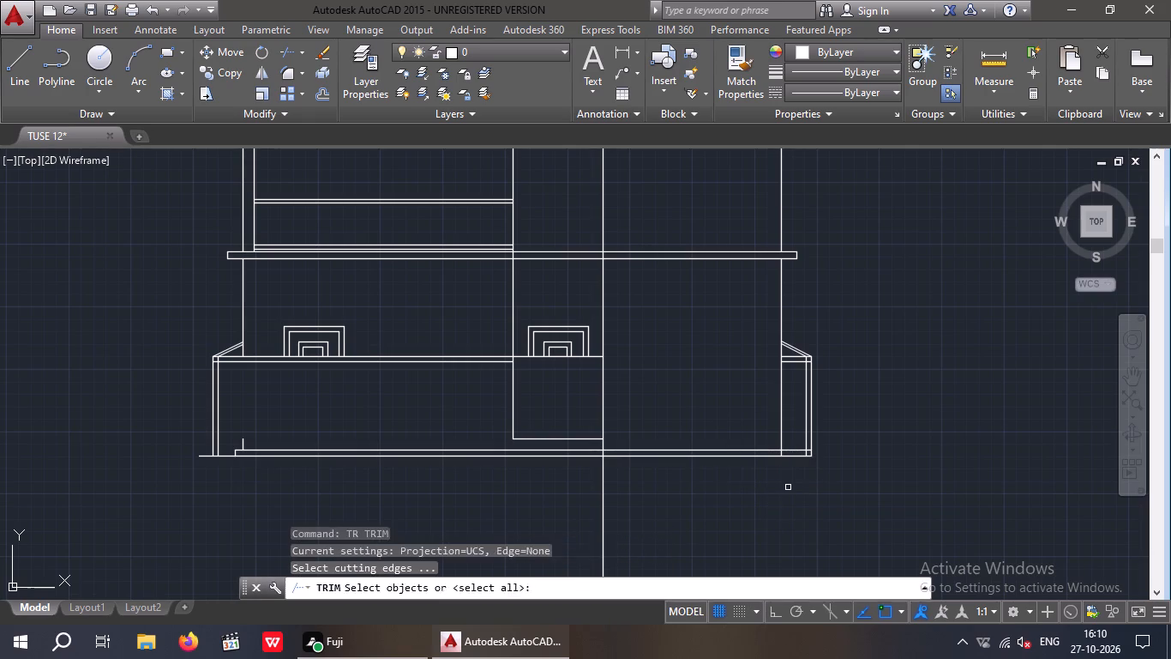
scroll(789, 465, "up", 2)
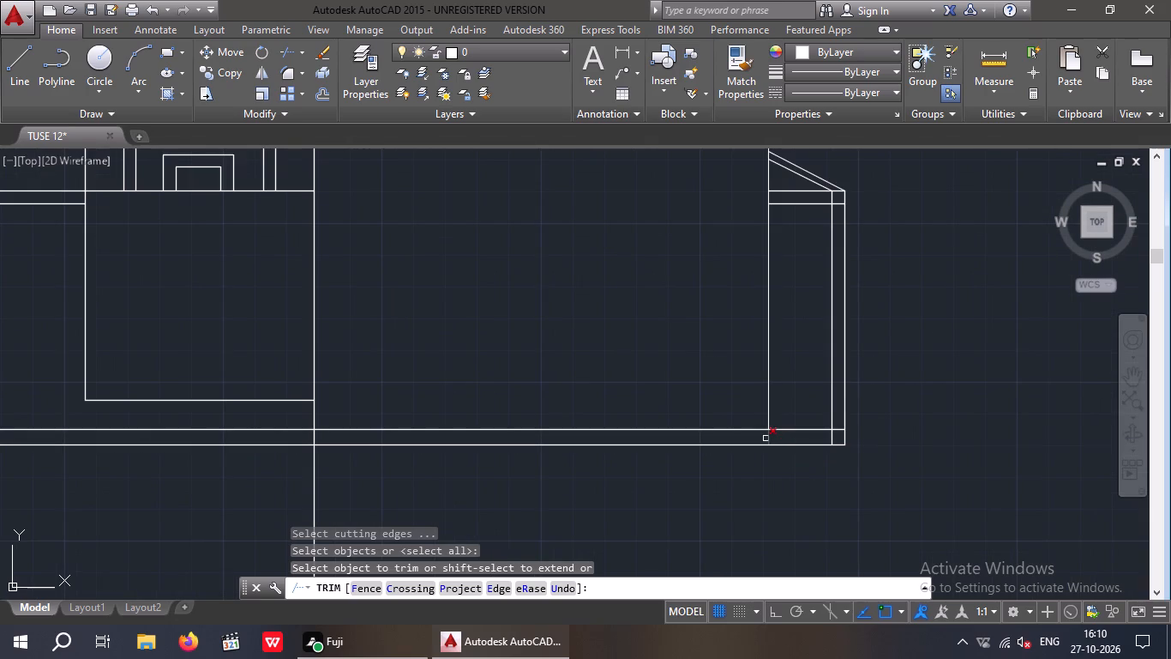
left_click(766, 438)
left_click_drag(346, 470, 304, 490)
left_click(293, 493)
scroll(299, 495, "down", 1)
middle_click_drag(303, 496, 500, 499)
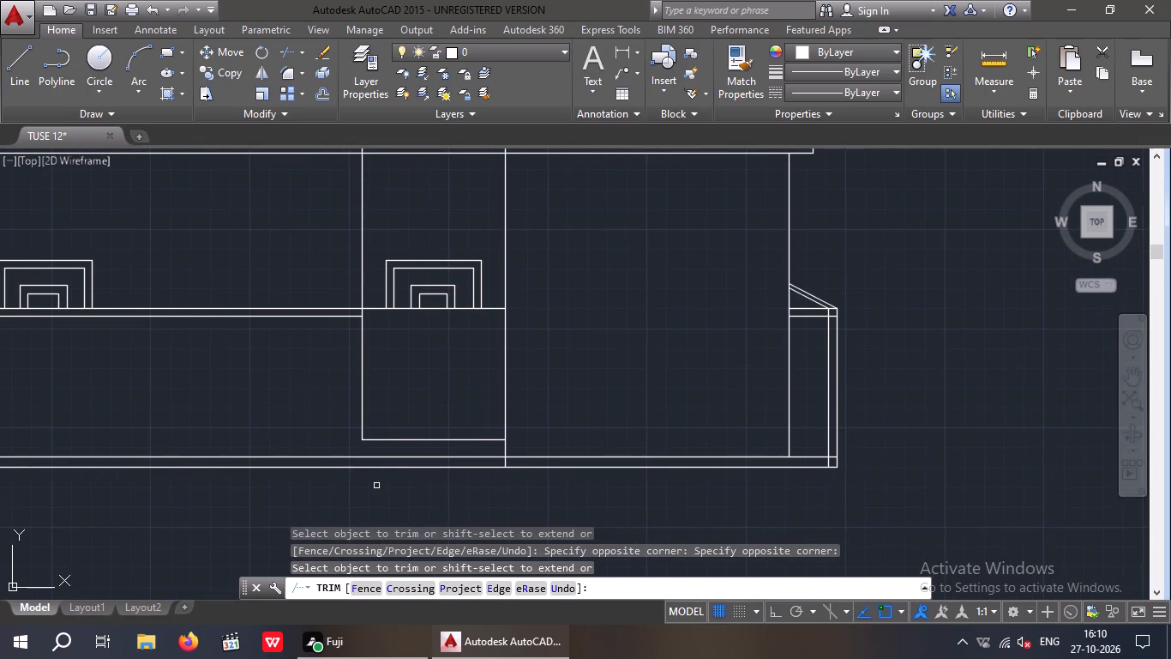
middle_click_drag(387, 504, 455, 511)
key("Escape")
key("Escape")
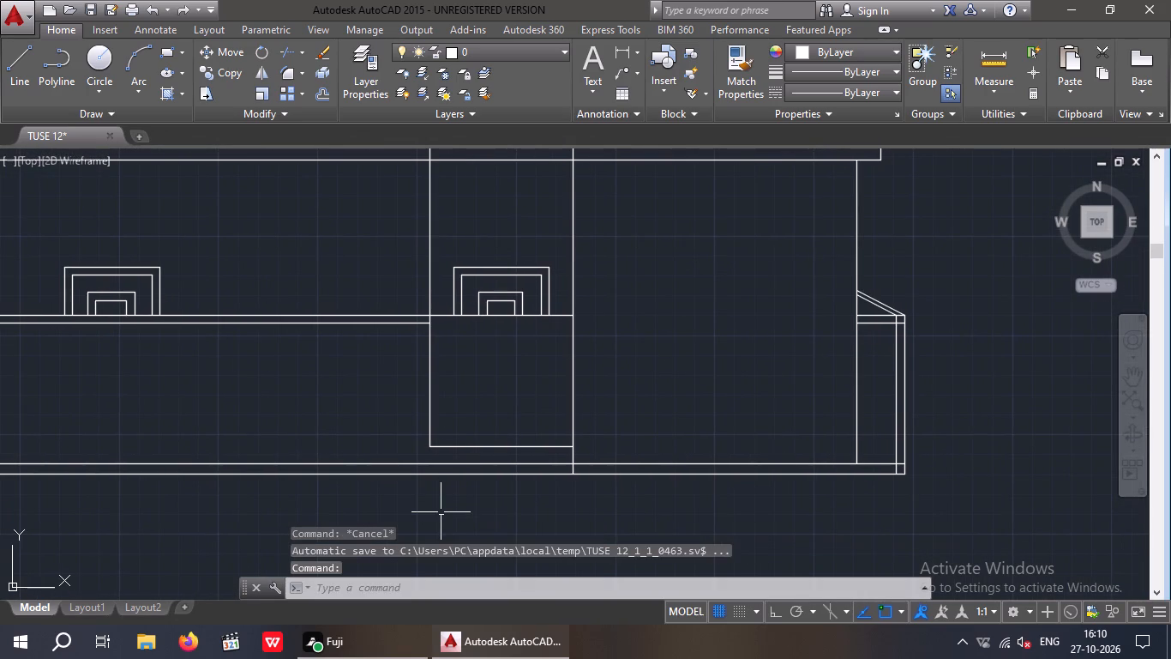
Extend the building's middle wall line down through the 5" offset line to the ground line.
key("e")
key("x")
key("space")
key("space")
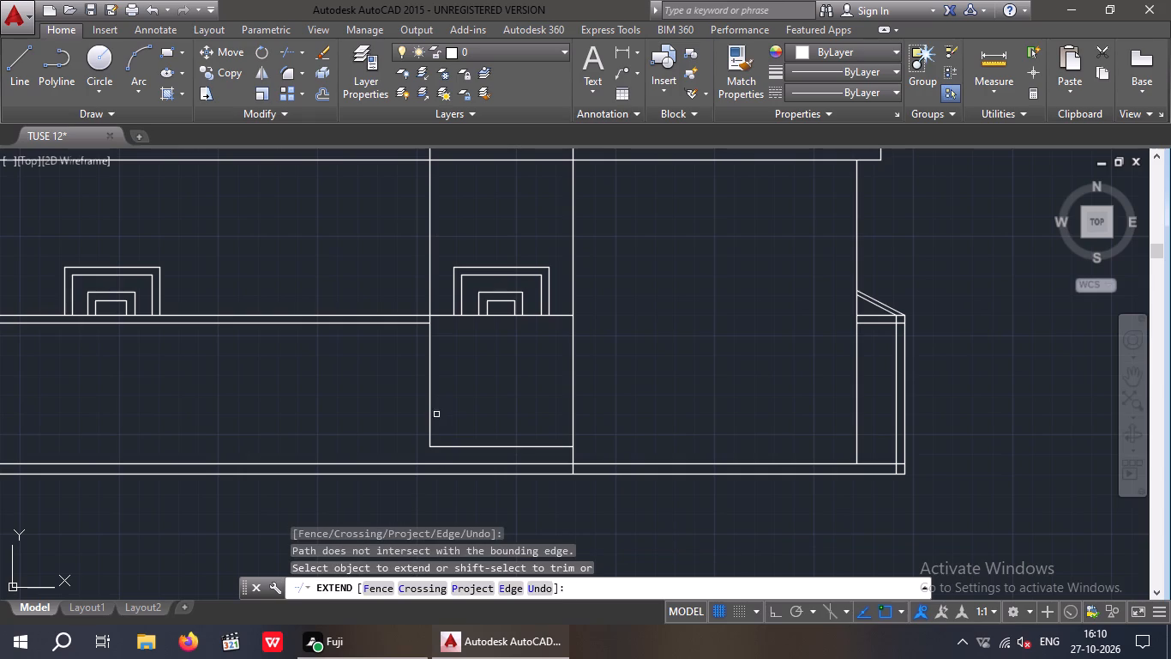
left_click(428, 423)
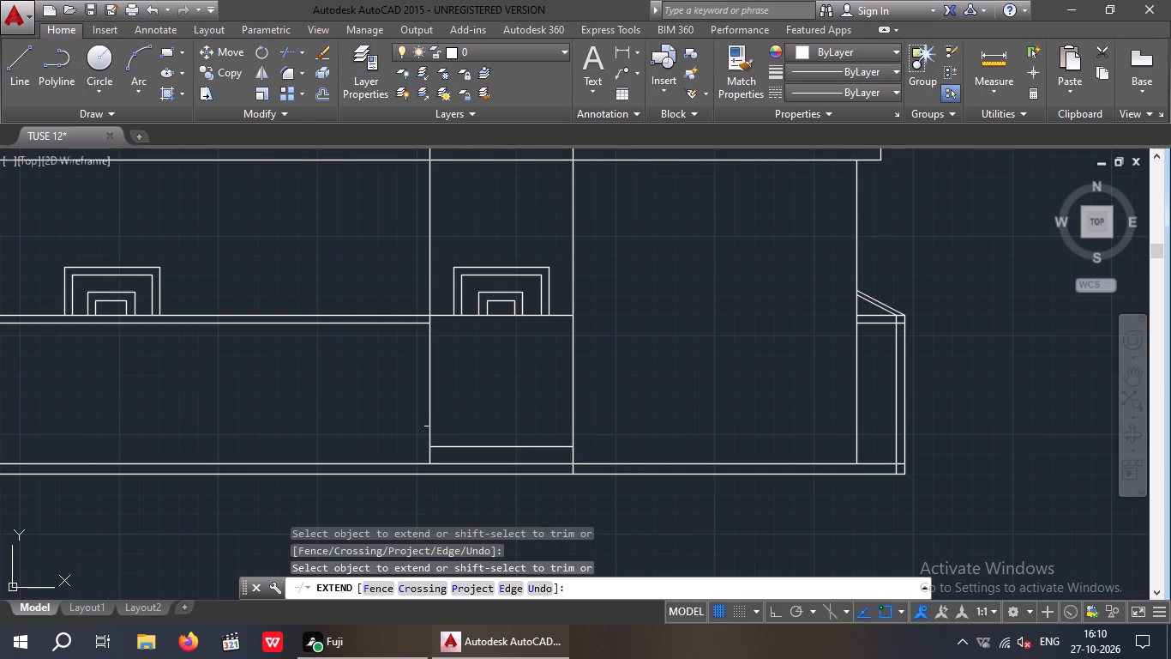
left_click(429, 431)
key("Escape")
key("Escape")
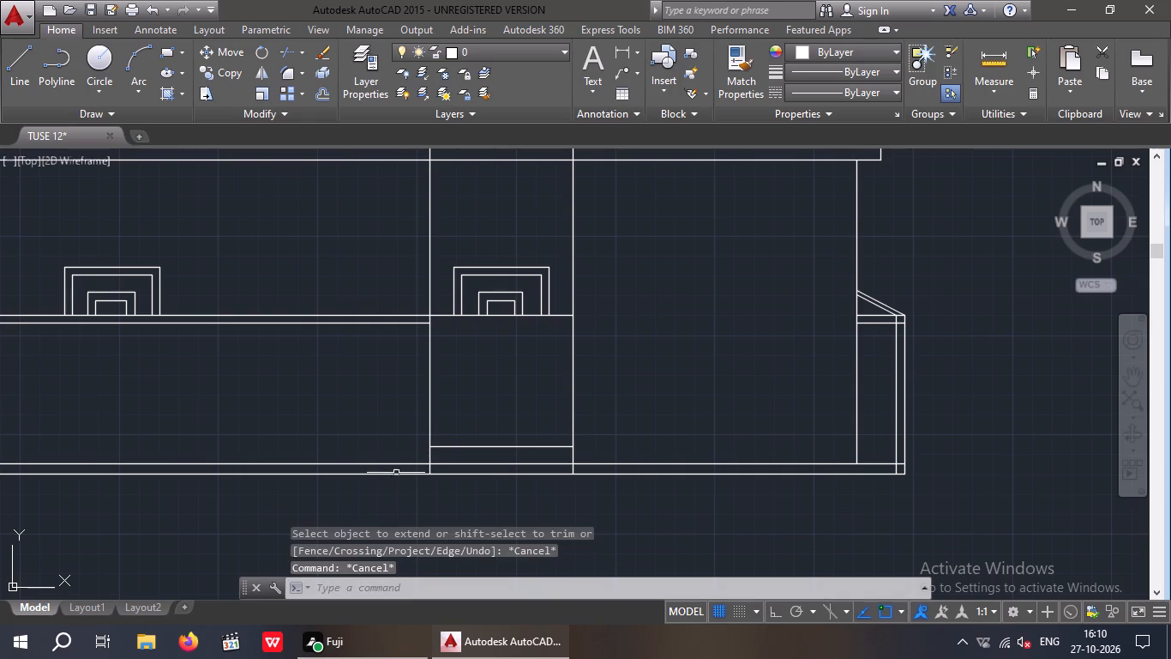
Trim away the part of the 5" base offset line lying left of the building's middle wall line.
key("t")
type("R")
key("space")
key("space")
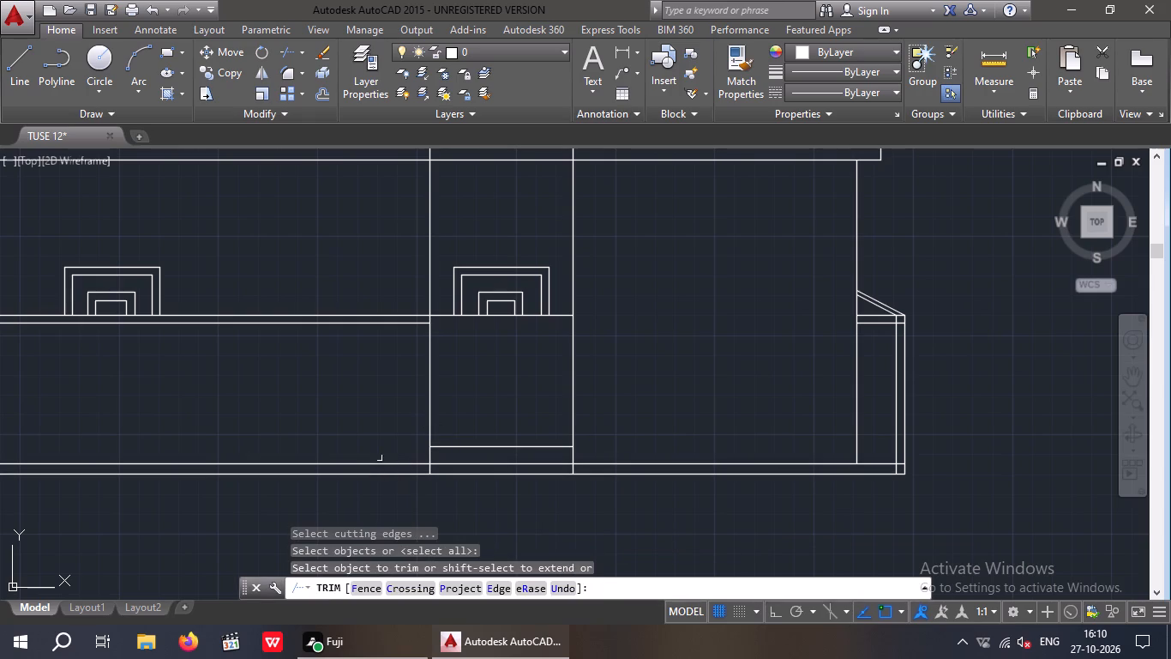
left_click(379, 463)
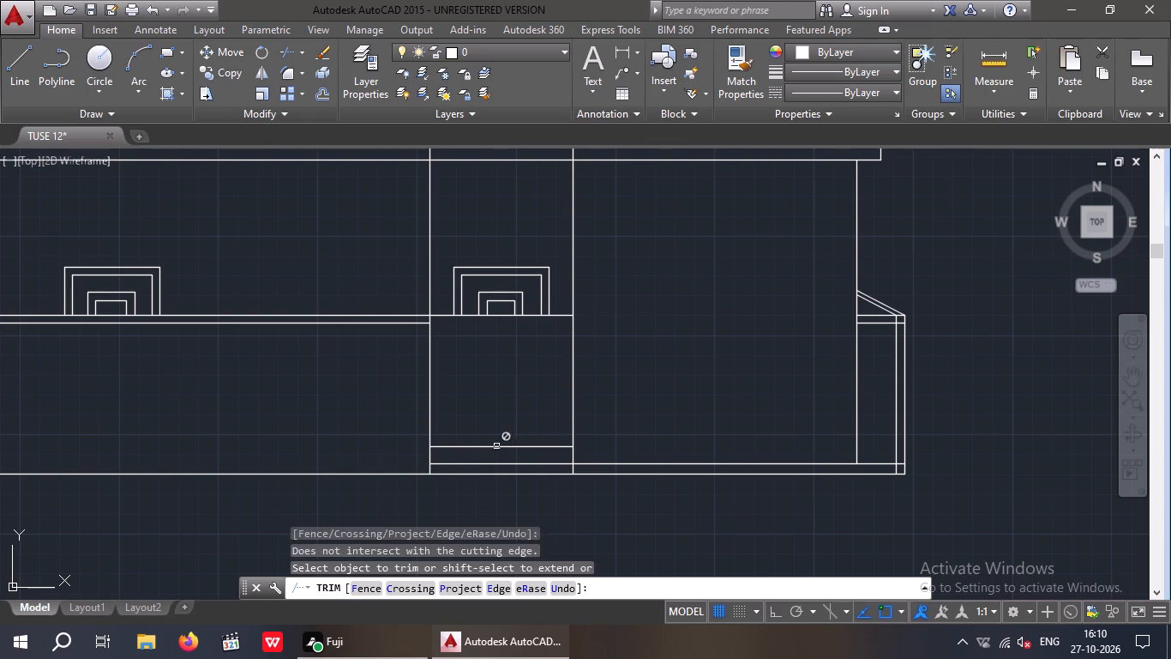
key("Escape")
key("Escape")
Erase the horizontal line just above the base between the middle wall line and the gate's construction line.
scroll(494, 449, "up", 2)
left_click_drag(512, 463, 487, 450)
left_click(467, 437)
key("Delete")
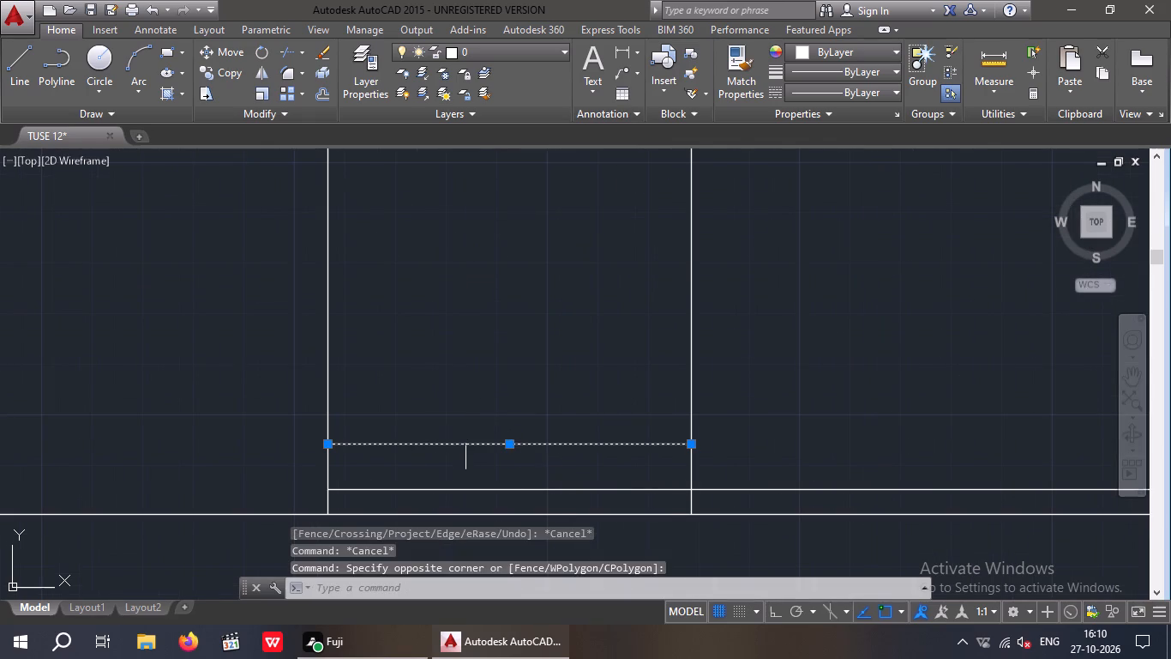
Erase the stray short vertical line pieces near the left boundary wall's foot and the ground-line piece overhanging that wall.
scroll(500, 443, "down", 3)
middle_click_drag(522, 490, 595, 494)
scroll(254, 468, "up", 3)
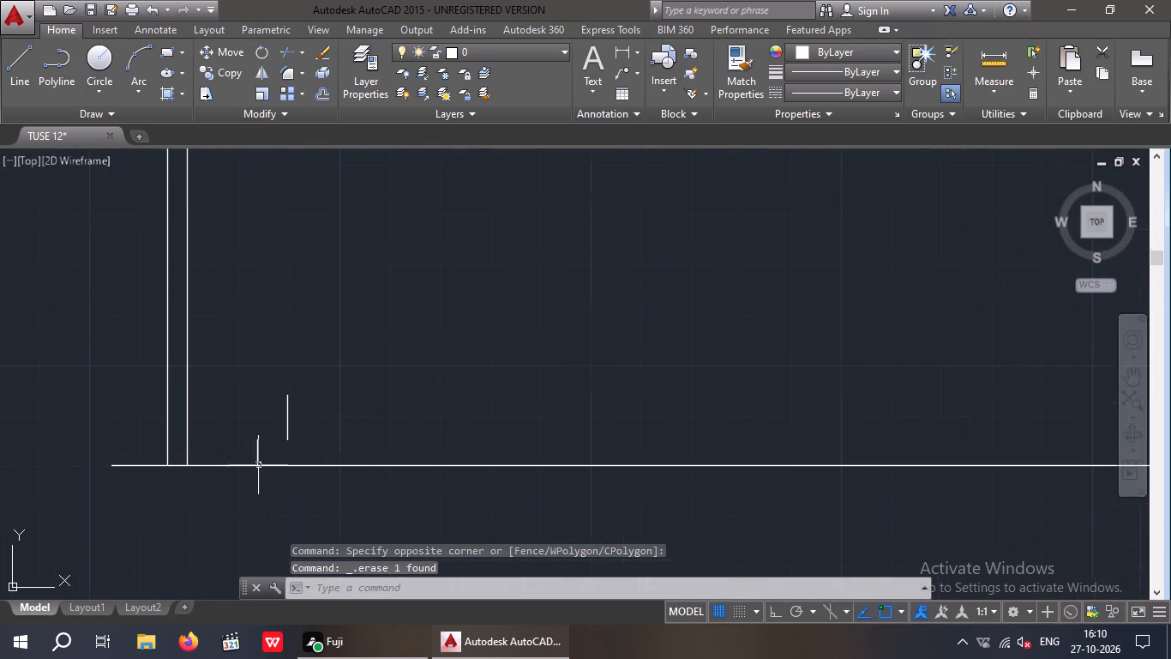
left_click_drag(329, 375, 278, 415)
left_click(238, 447)
key("Delete")
left_click_drag(260, 493, 248, 484)
left_click(228, 447)
key("Escape")
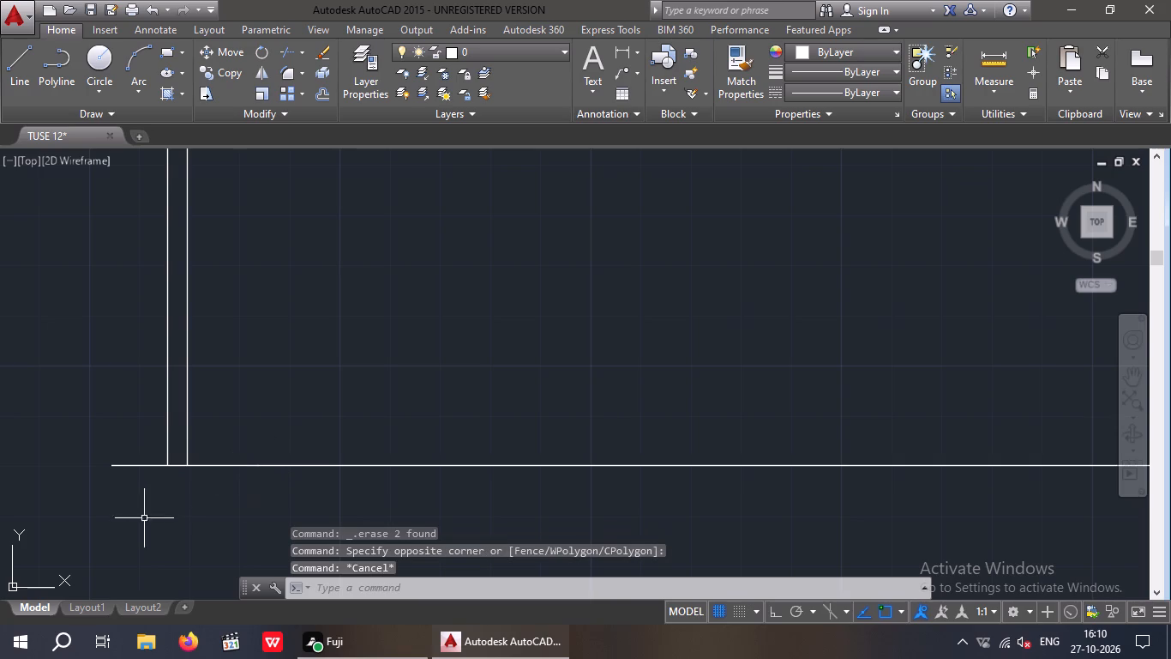
left_click_drag(142, 503, 138, 488)
left_click(121, 449)
key("Delete")
key("Delete")
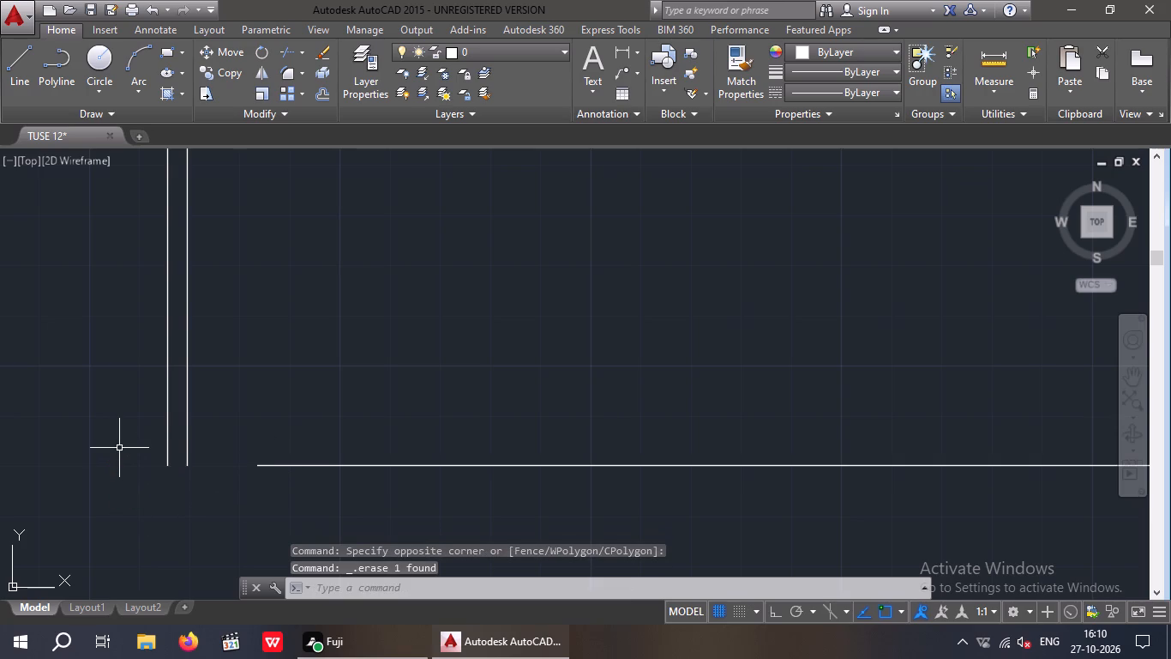
Extend the ground line to the boundary wall's outer left line.
key("Escape")
key("Escape")
type("EX")
key("space")
key("space")
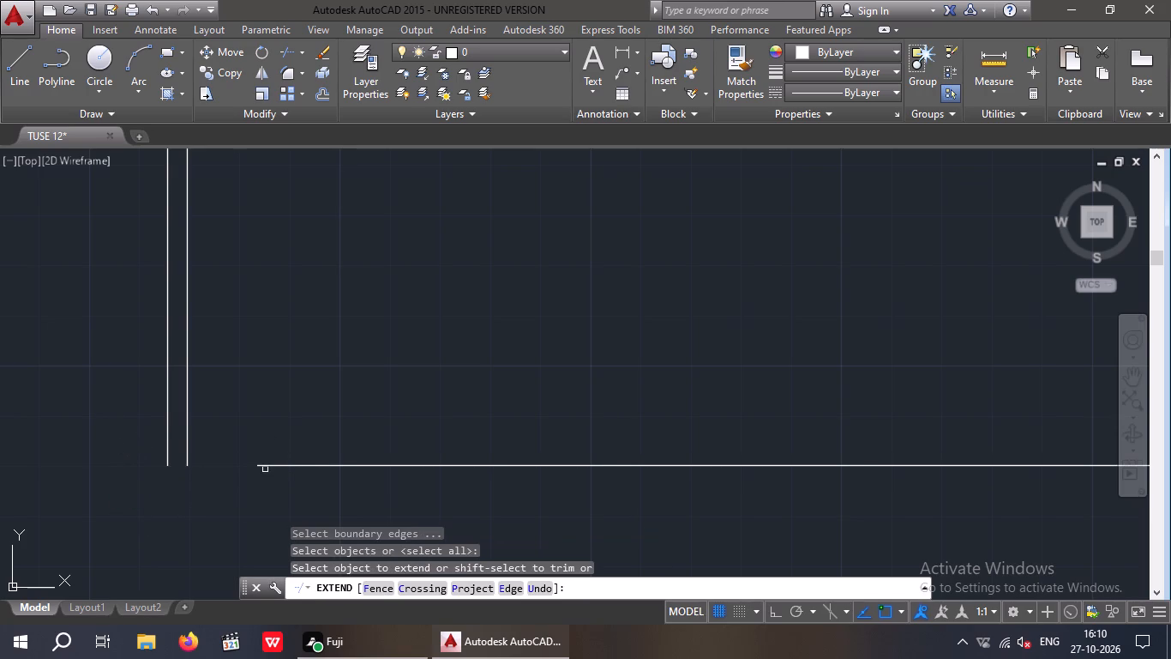
left_click(267, 467)
left_click(230, 464)
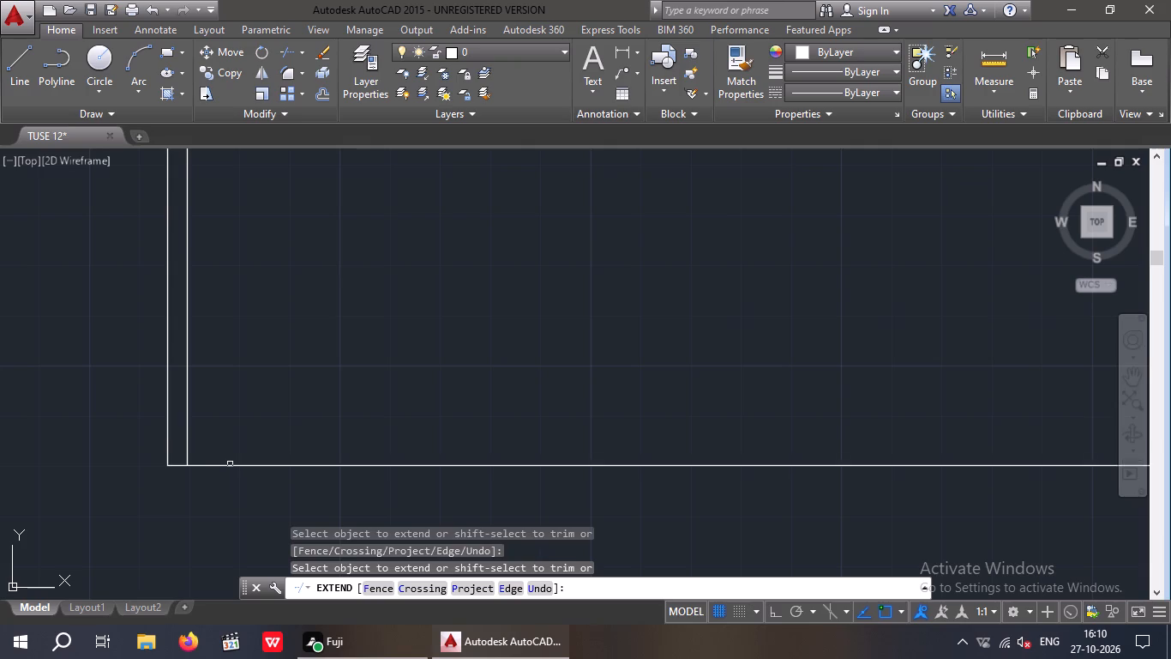
scroll(232, 465, "down", 4)
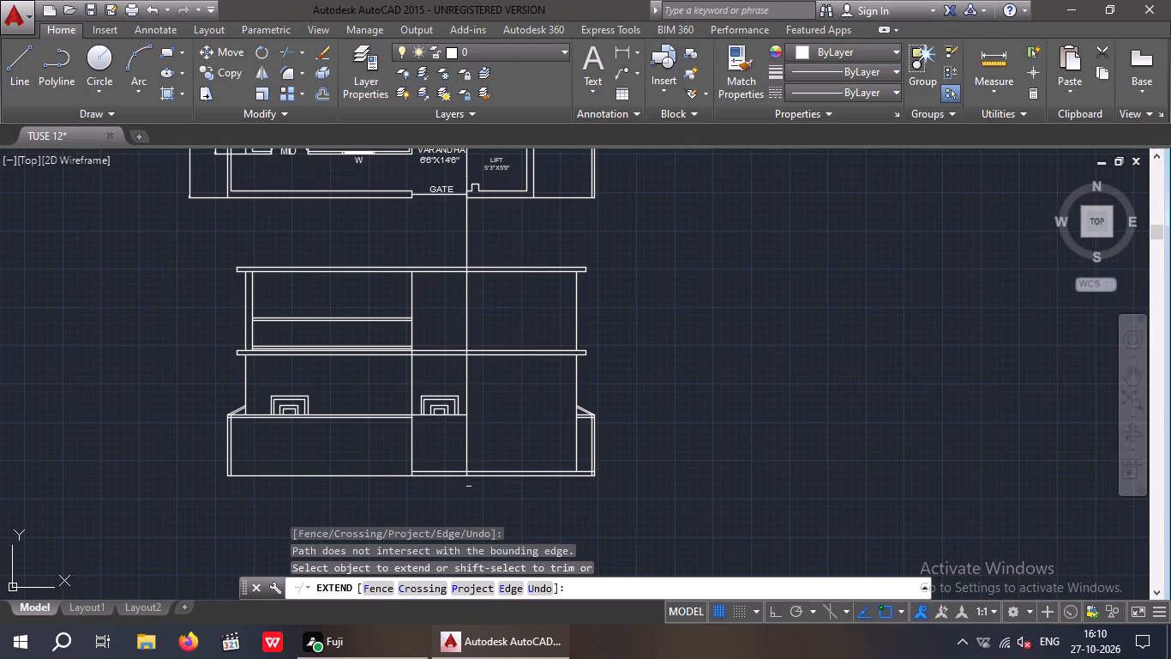
key("Escape")
key("Escape")
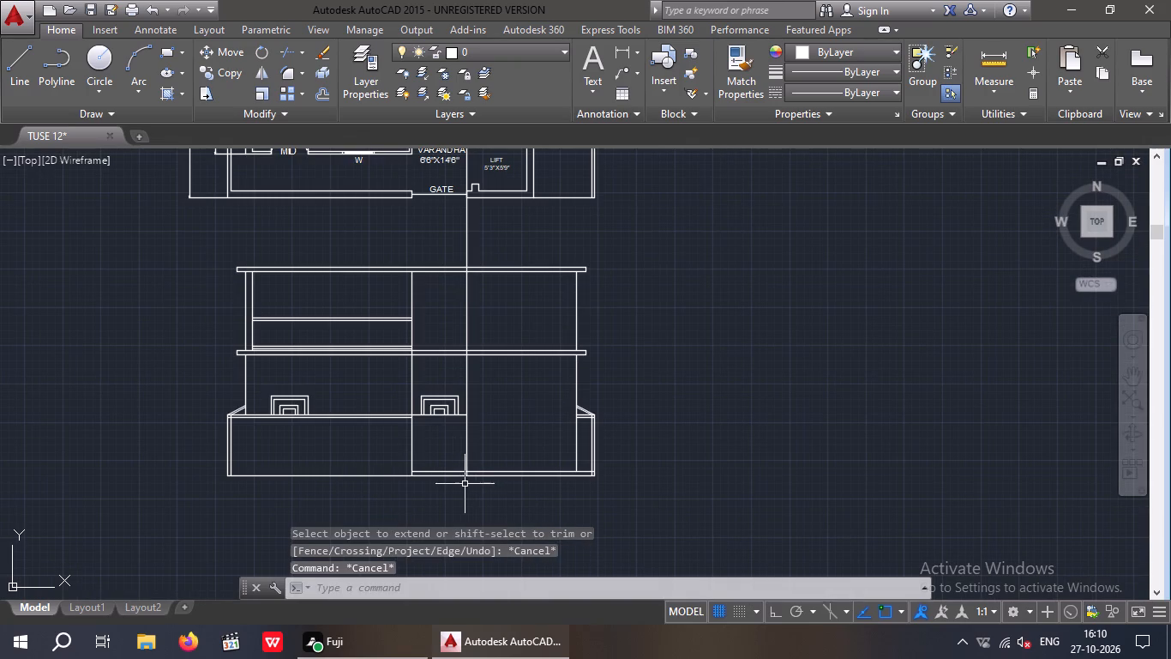
Trim the gate's vertical construction line above the underside of the middle floor slab.
key("t")
type("R")
key("space")
key("space")
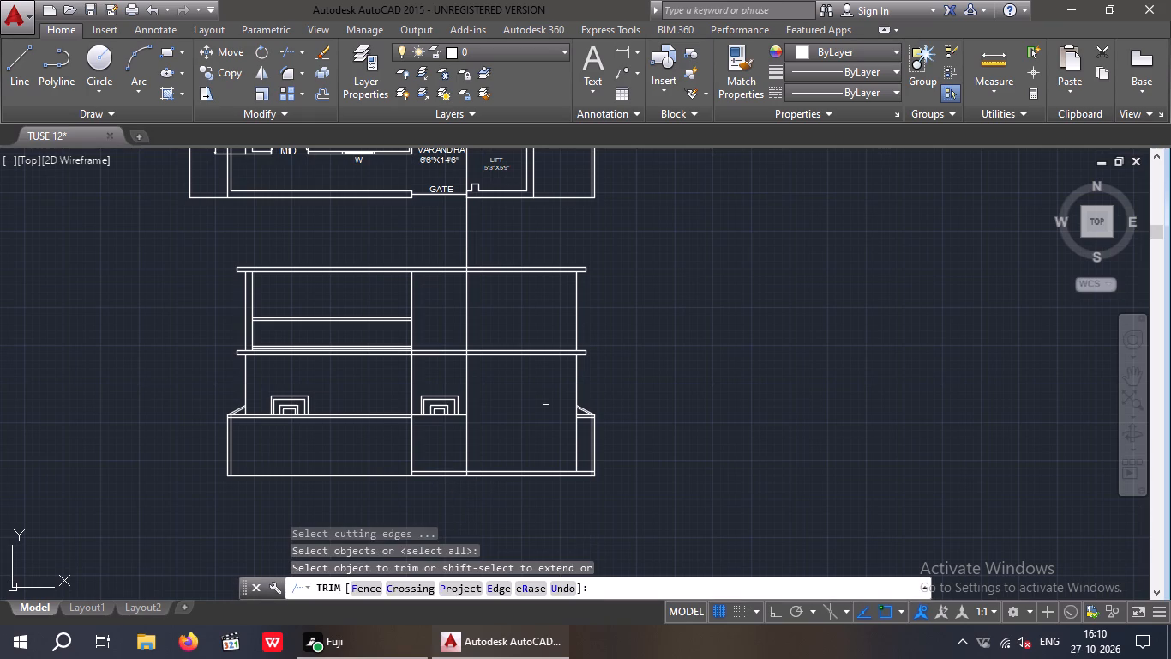
scroll(475, 336, "up", 3)
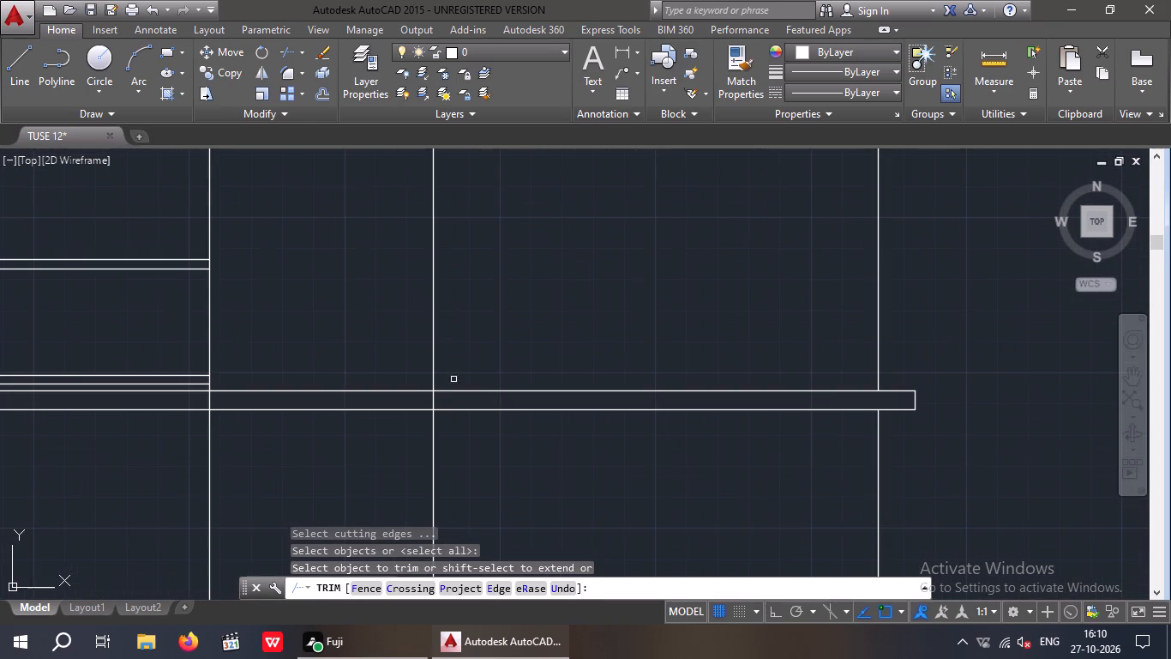
middle_click_drag(449, 384, 451, 322)
scroll(436, 352, "up", 4)
middle_click_drag(463, 364, 469, 331)
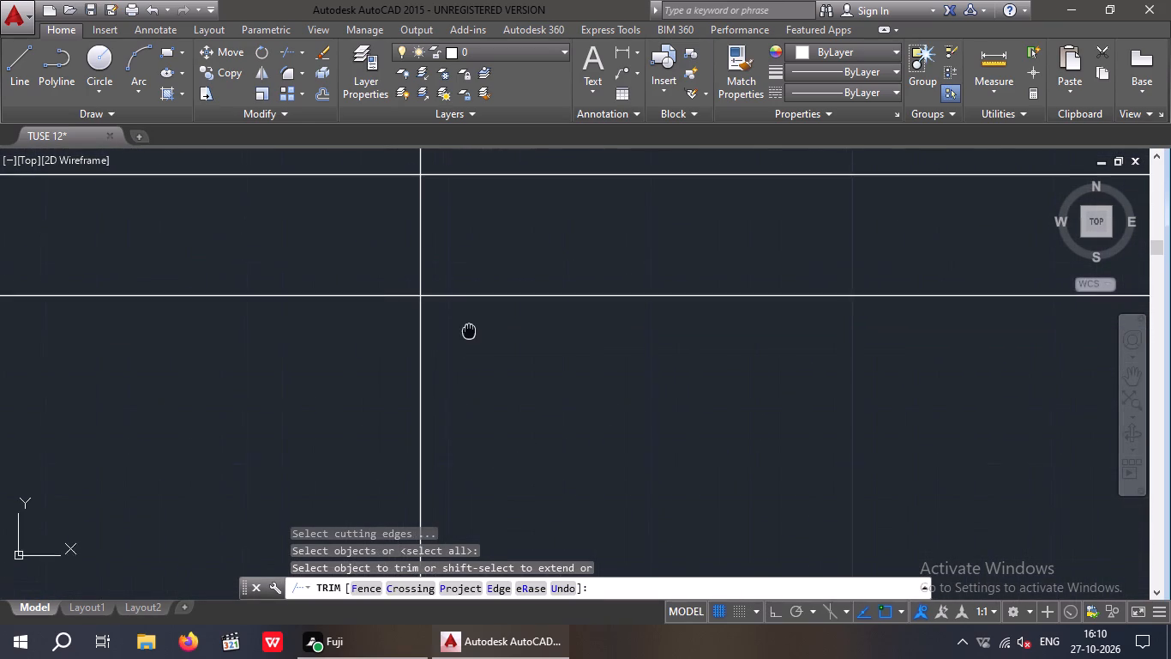
middle_click_drag(469, 331, 491, 279)
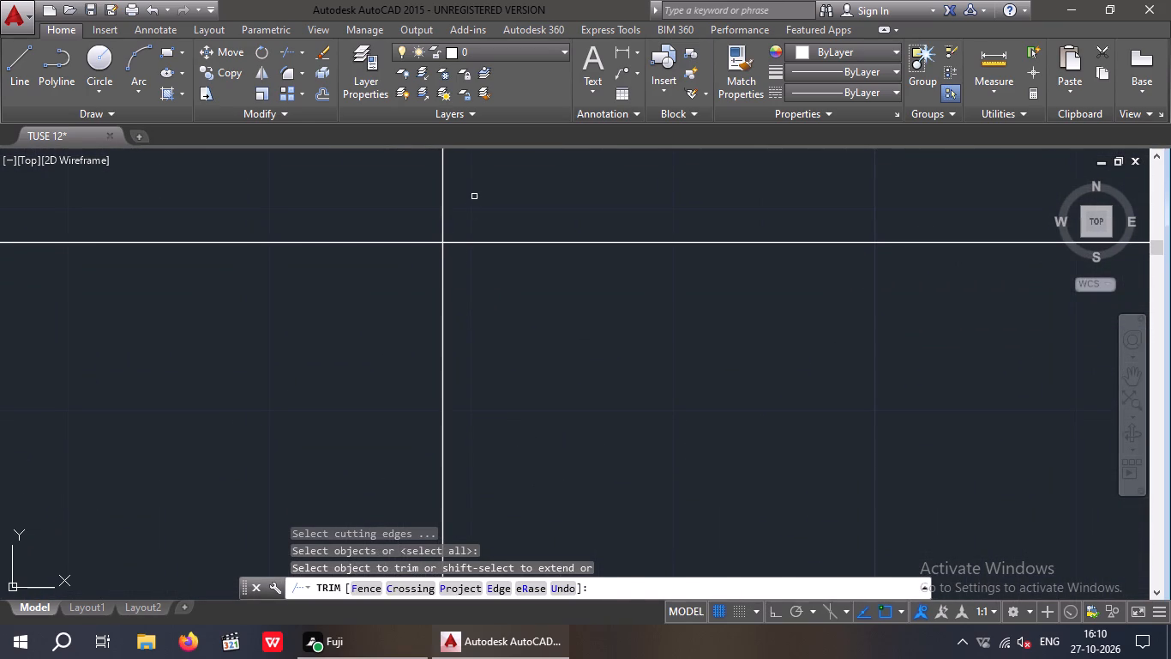
left_click_drag(474, 196, 446, 204)
left_click(404, 209)
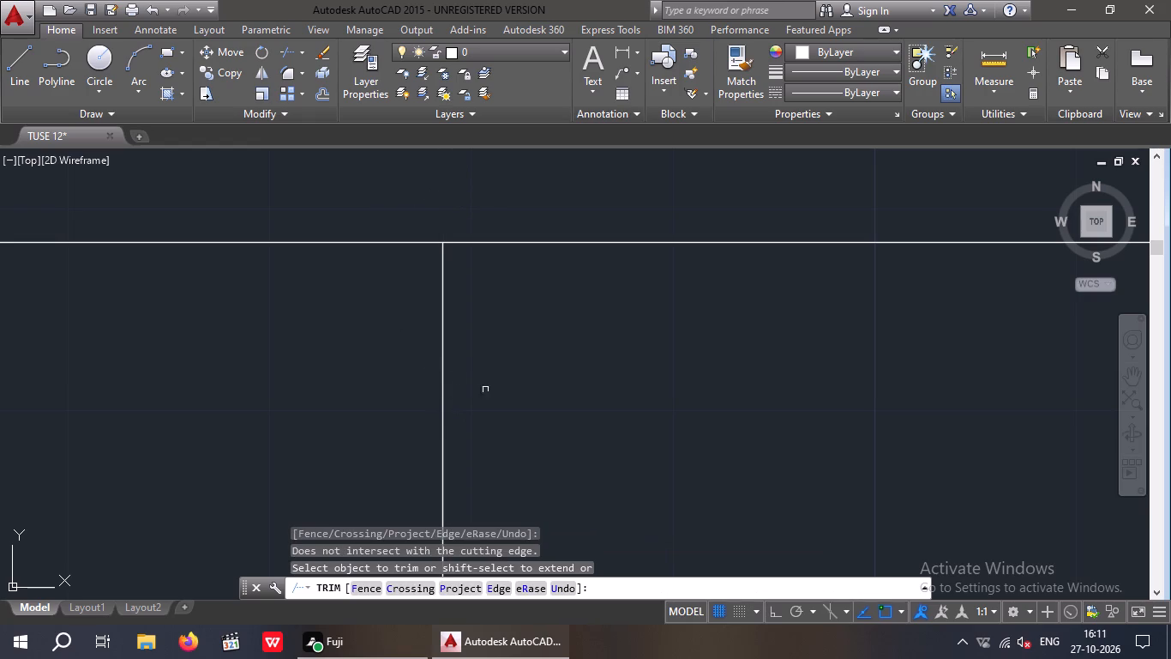
Examine the front elevation against the floor plan above it.
scroll(555, 360, "down", 4)
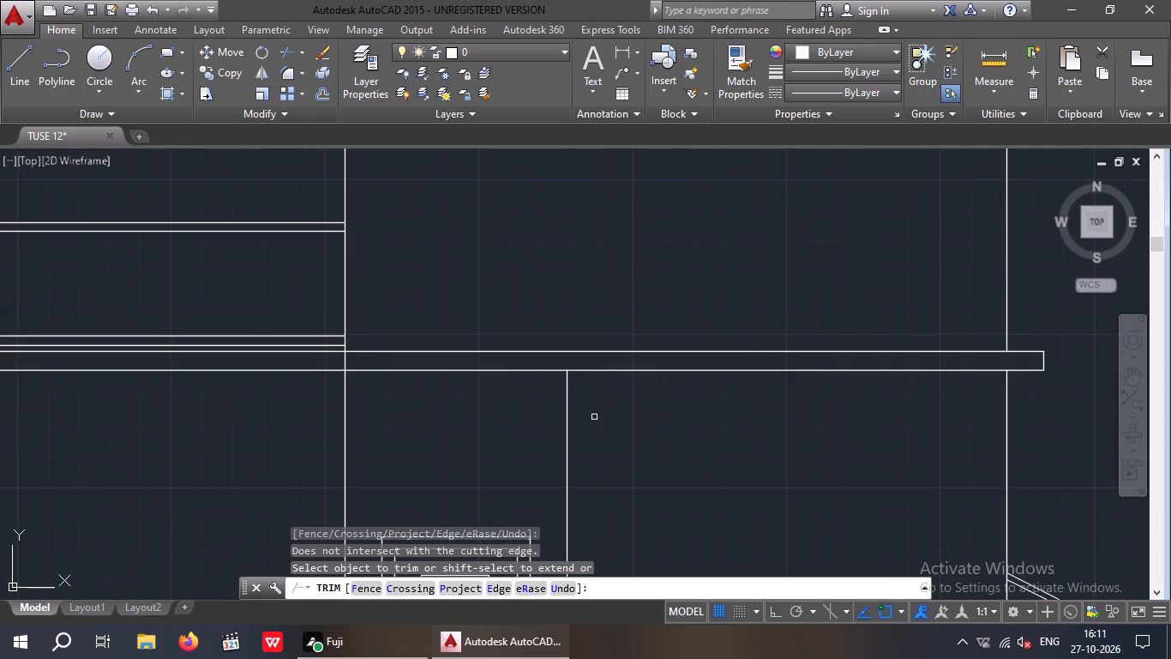
middle_click_drag(589, 429, 572, 432)
scroll(618, 411, "down", 3)
middle_click_drag(645, 453, 640, 450)
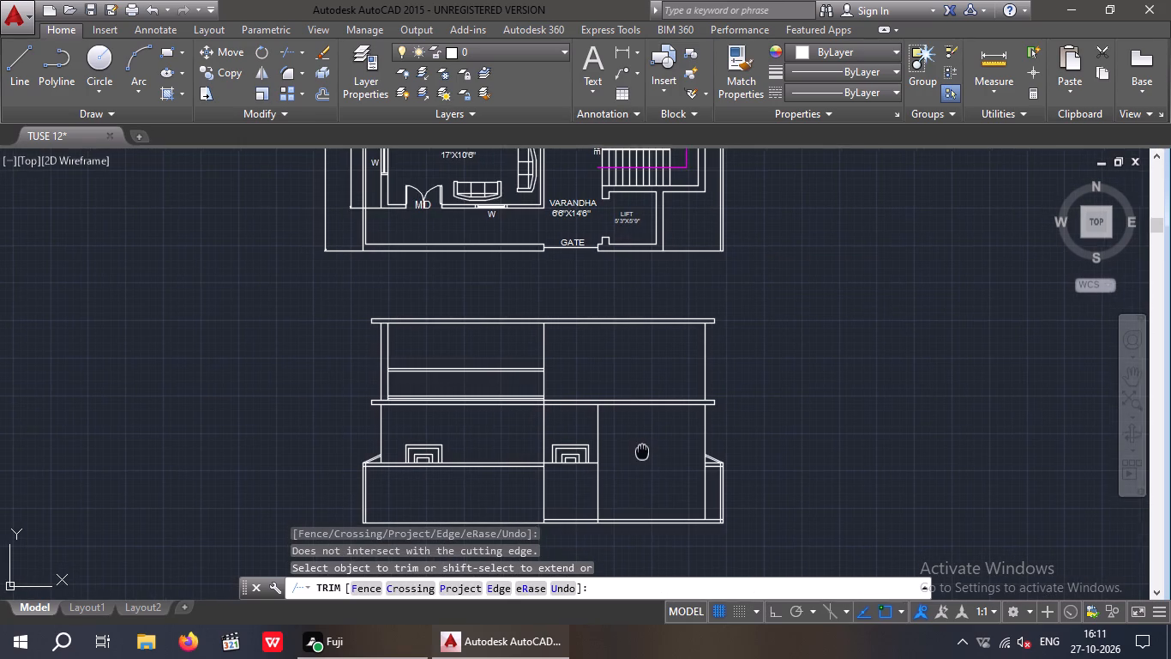
middle_click_drag(640, 450, 634, 438)
middle_click_drag(647, 481, 647, 506)
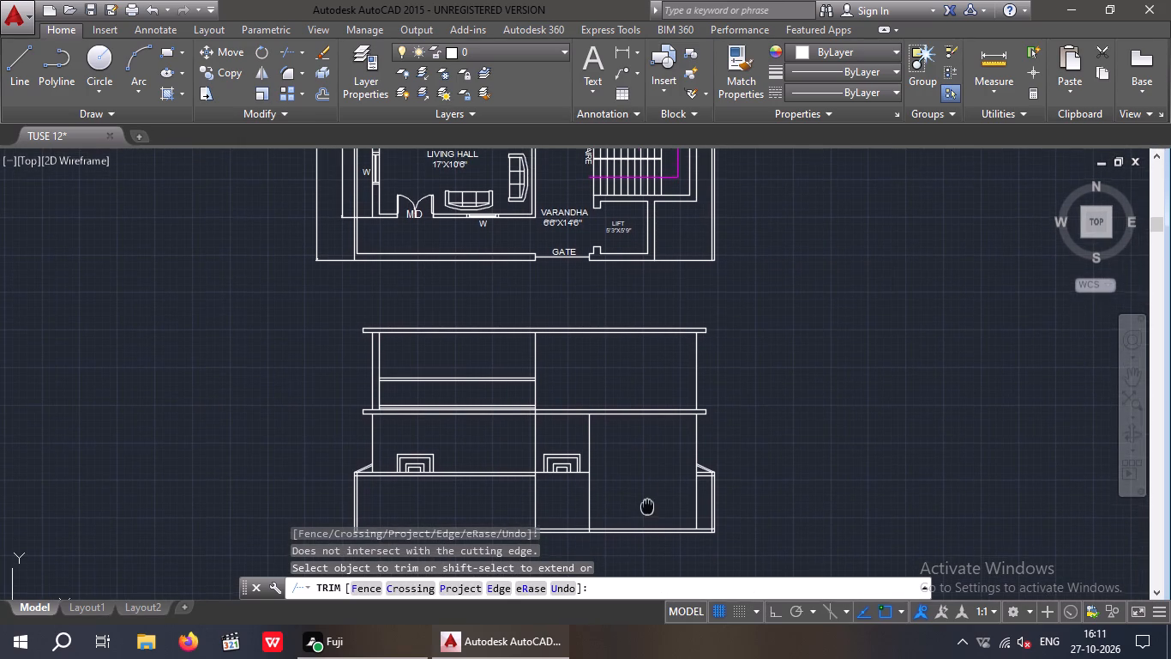
middle_click_drag(647, 506, 646, 507)
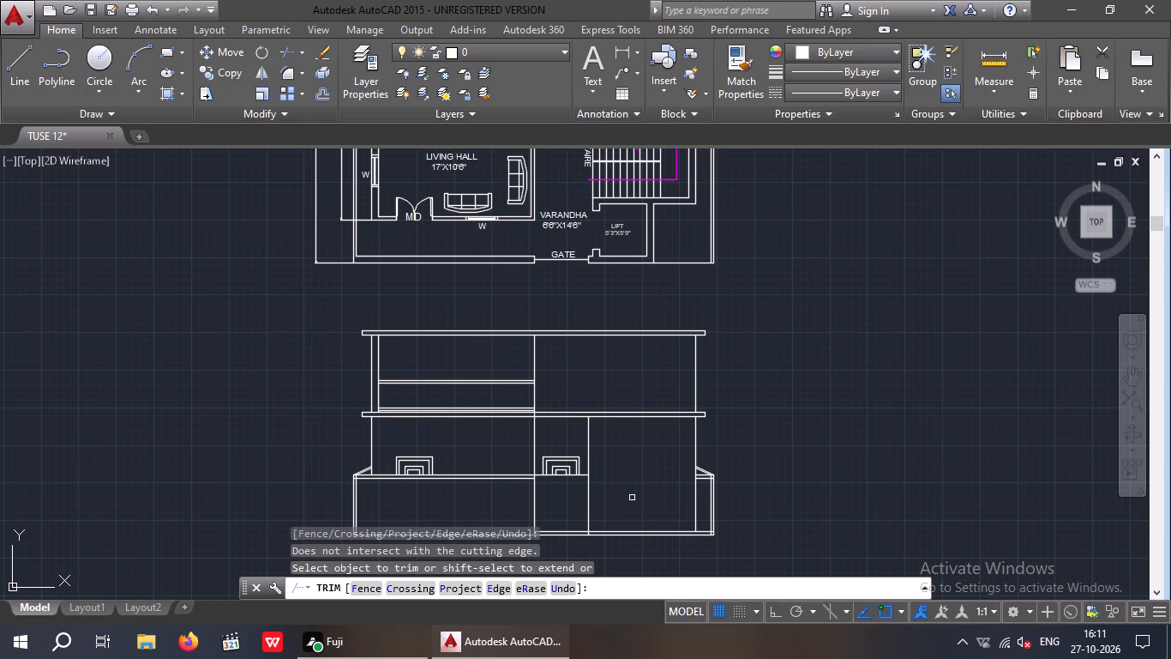
middle_click_drag(632, 504, 613, 536)
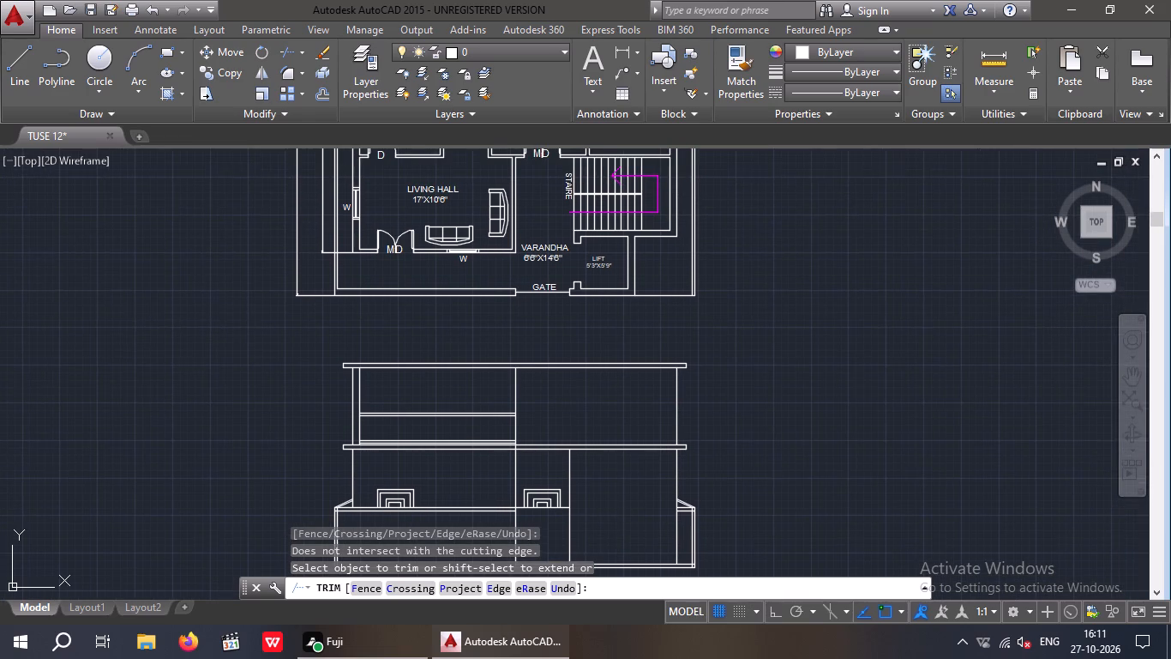
middle_click_drag(618, 512, 609, 475)
middle_click_drag(603, 496, 575, 500)
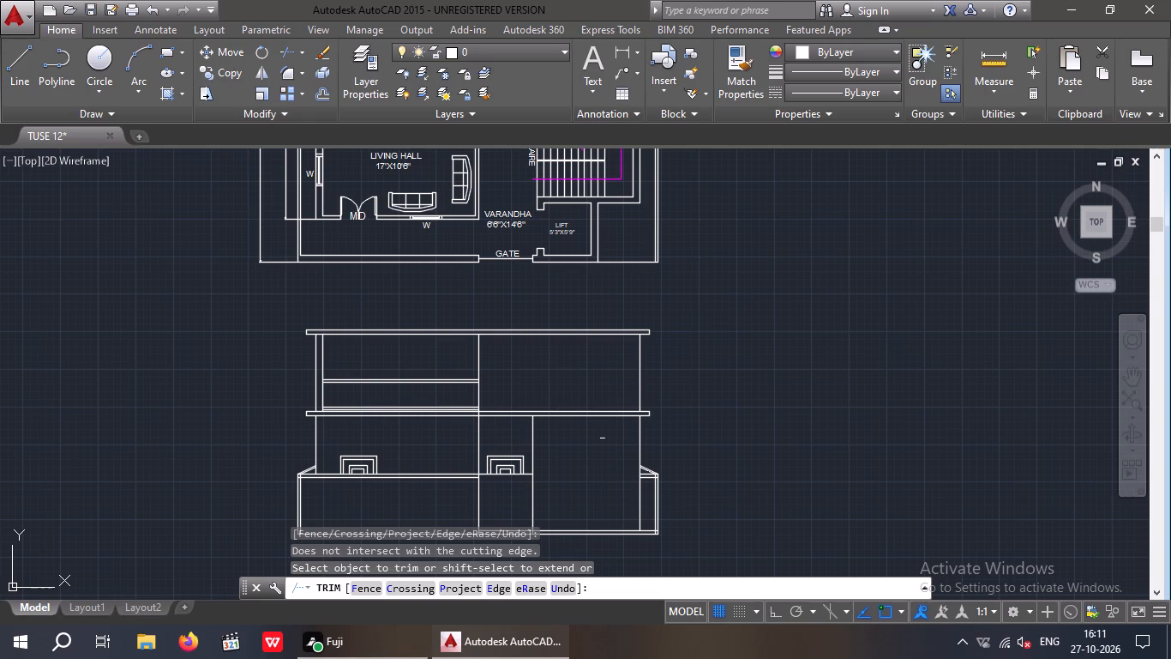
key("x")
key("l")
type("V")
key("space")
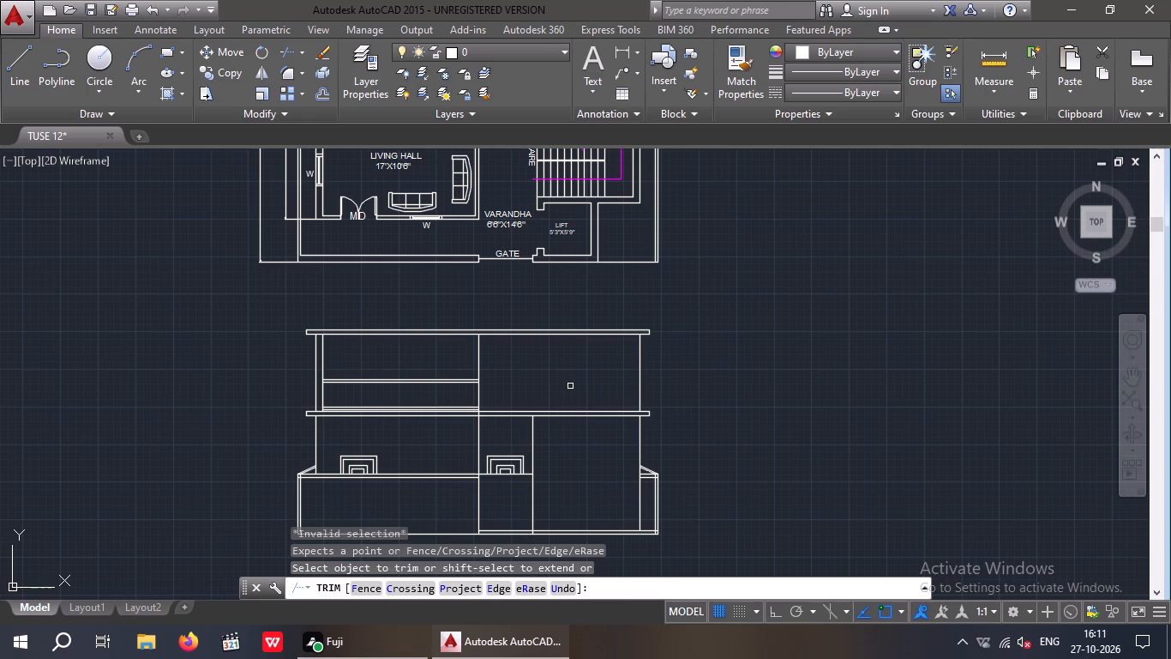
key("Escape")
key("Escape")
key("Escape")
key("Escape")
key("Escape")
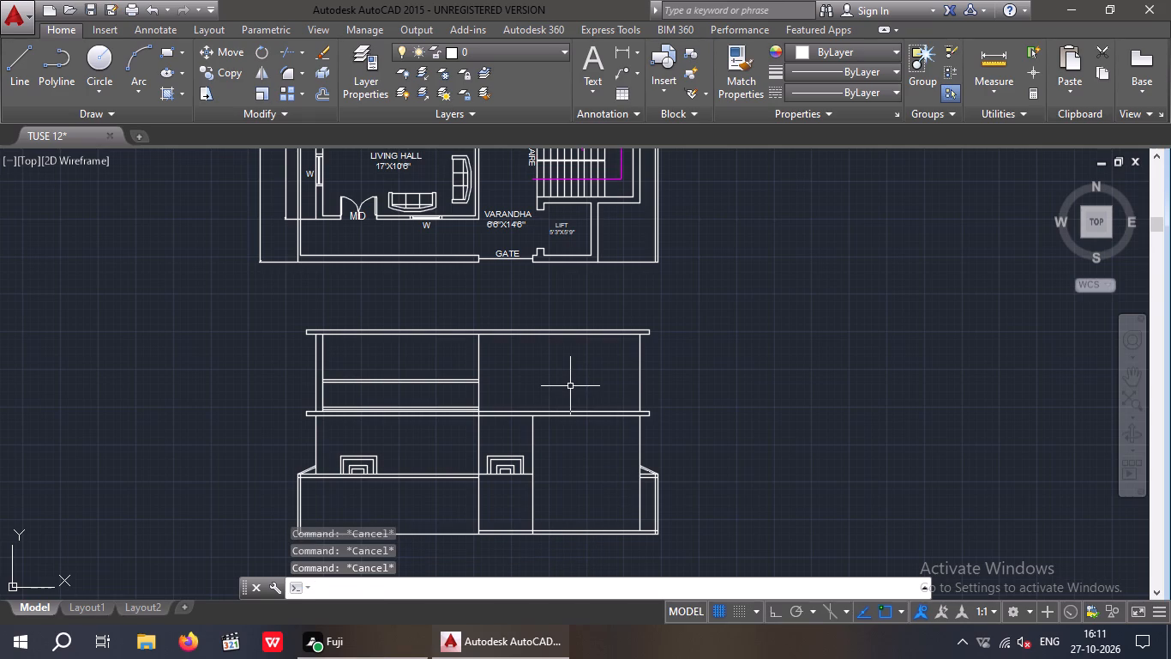
Draw a vertical construction line through the point where the wall line beside the lift meets the plan's front boundary.
key("x")
type("L")
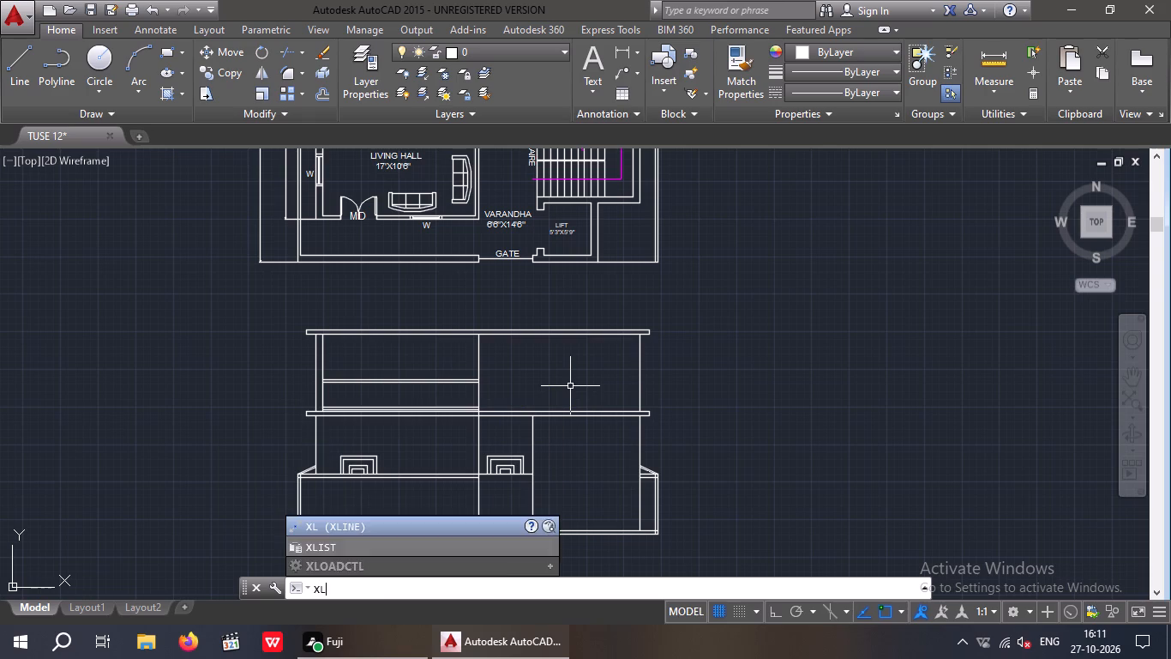
key("space")
type("V")
key("space")
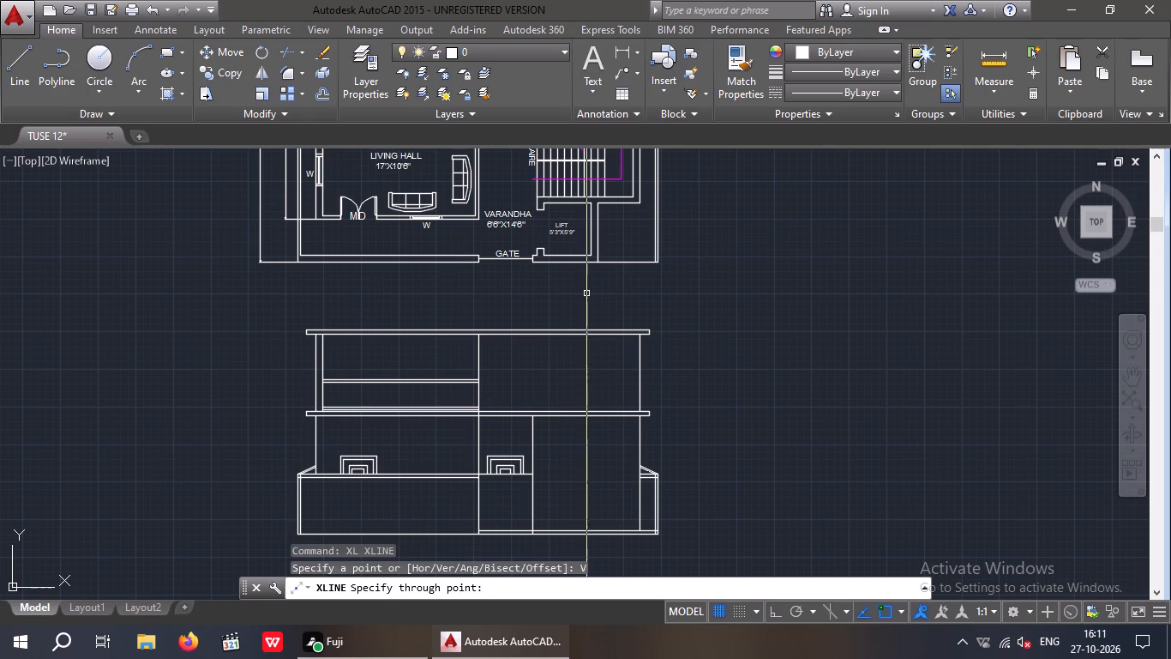
left_click(598, 261)
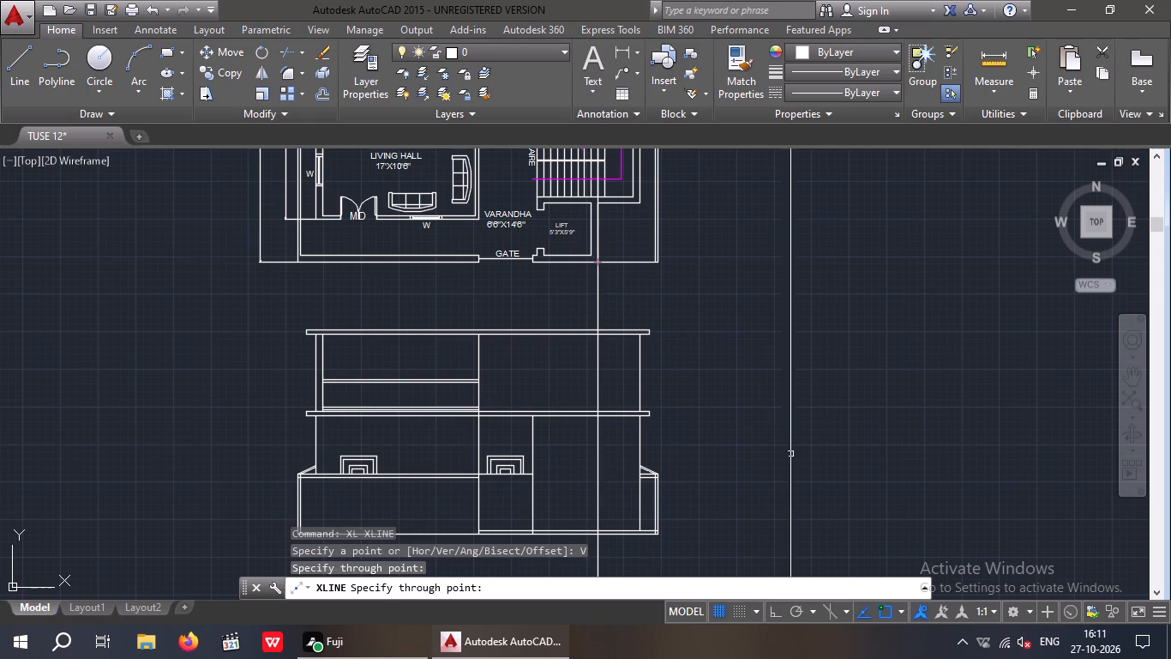
key("Escape")
key("Escape")
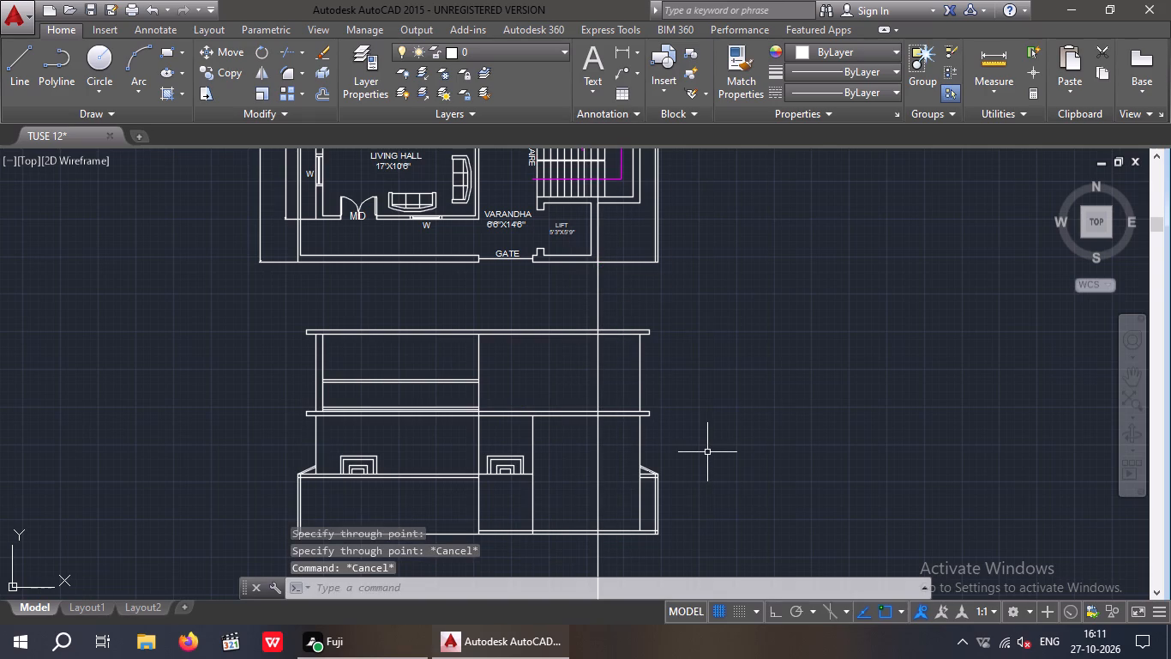
Extend the right boundary wall's two top band lines leftward to the new vertical construction line.
type("EX")
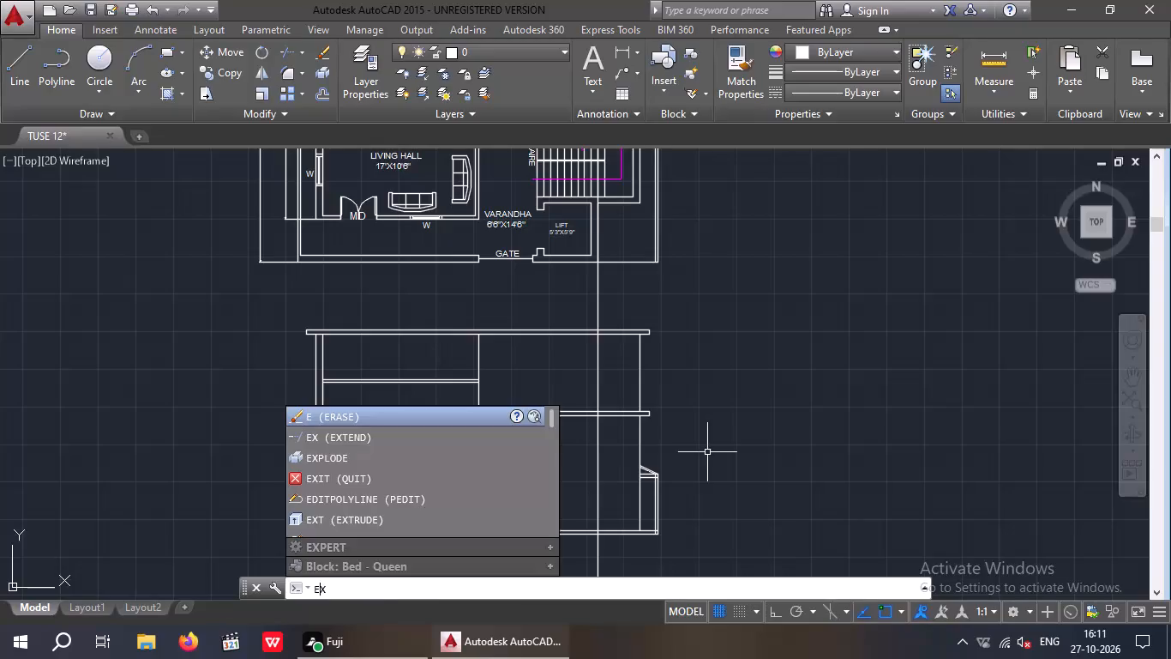
key("space")
key("space")
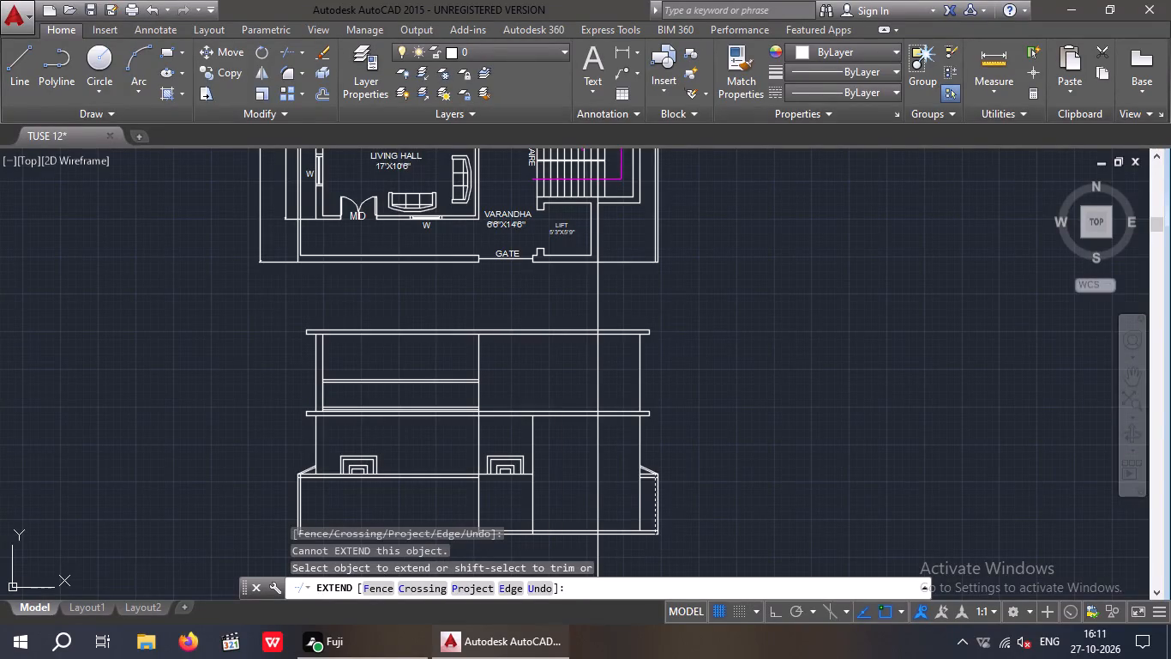
scroll(651, 481, "up", 4)
left_click(631, 481)
left_click(613, 438)
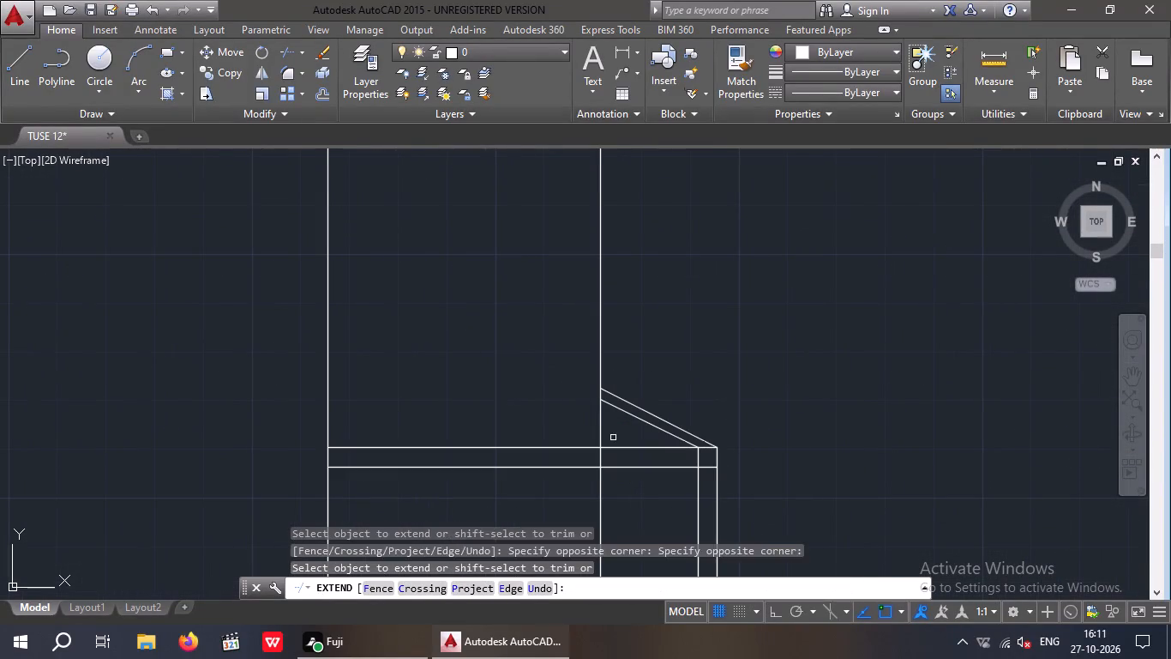
scroll(558, 467, "down", 1)
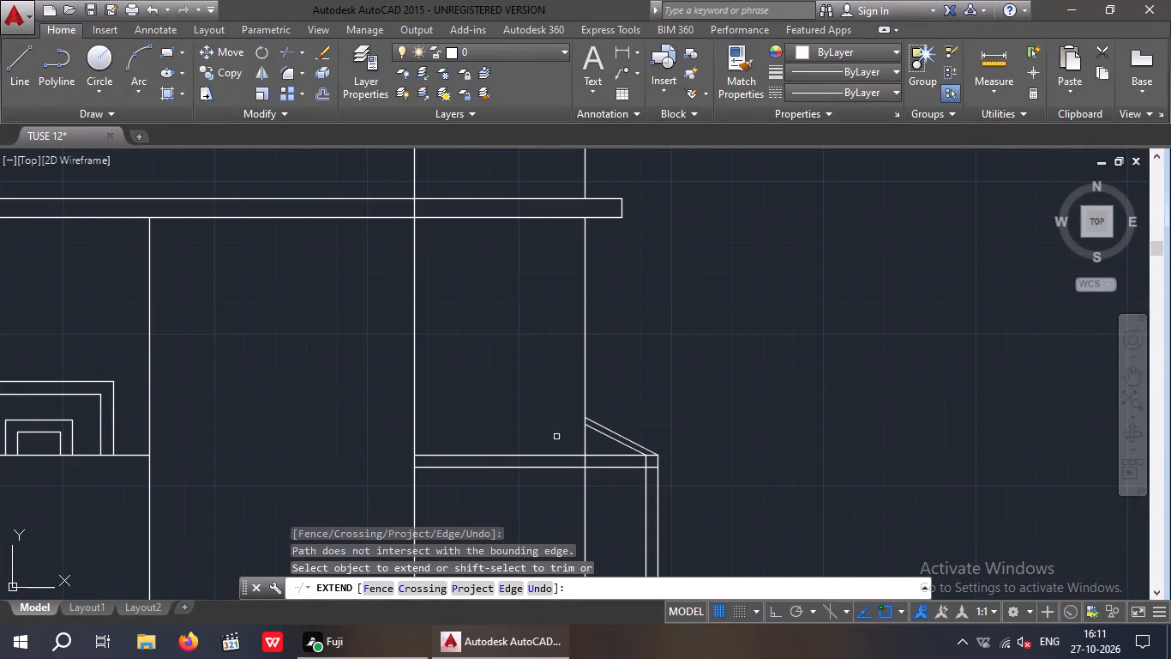
middle_click_drag(548, 436, 549, 364)
scroll(539, 373, "down", 3)
key("Escape")
key("Escape")
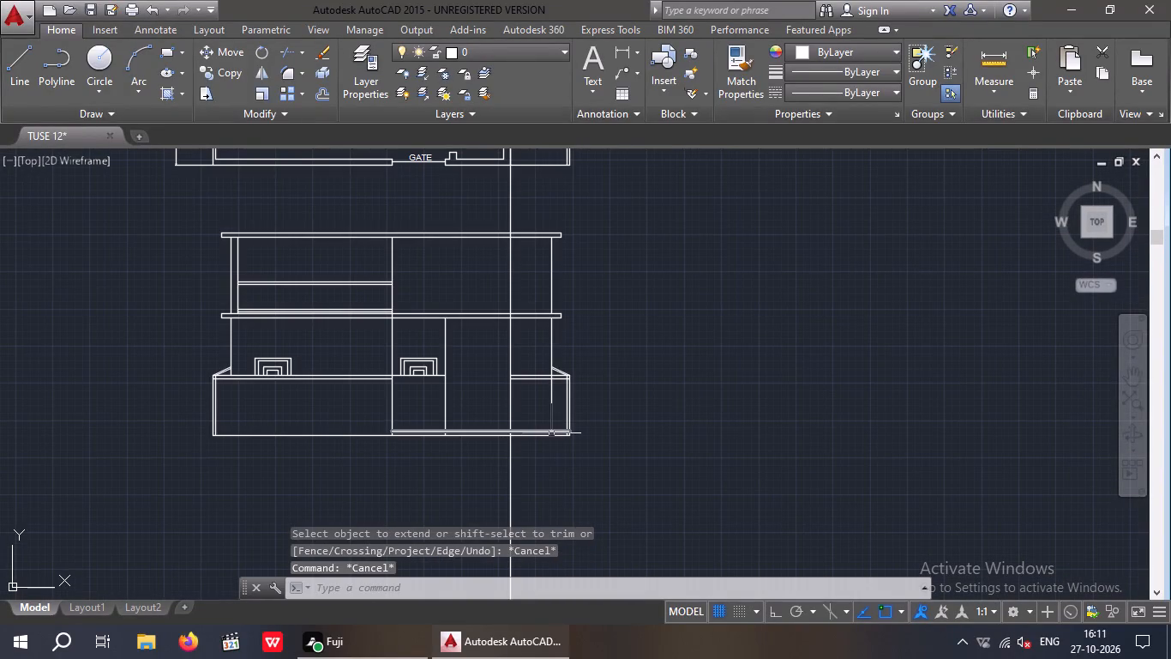
Trim the new lift-side vertical construction line above the middle slab's underside and below the elevation's ground line.
type("TR")
key("space")
key("space")
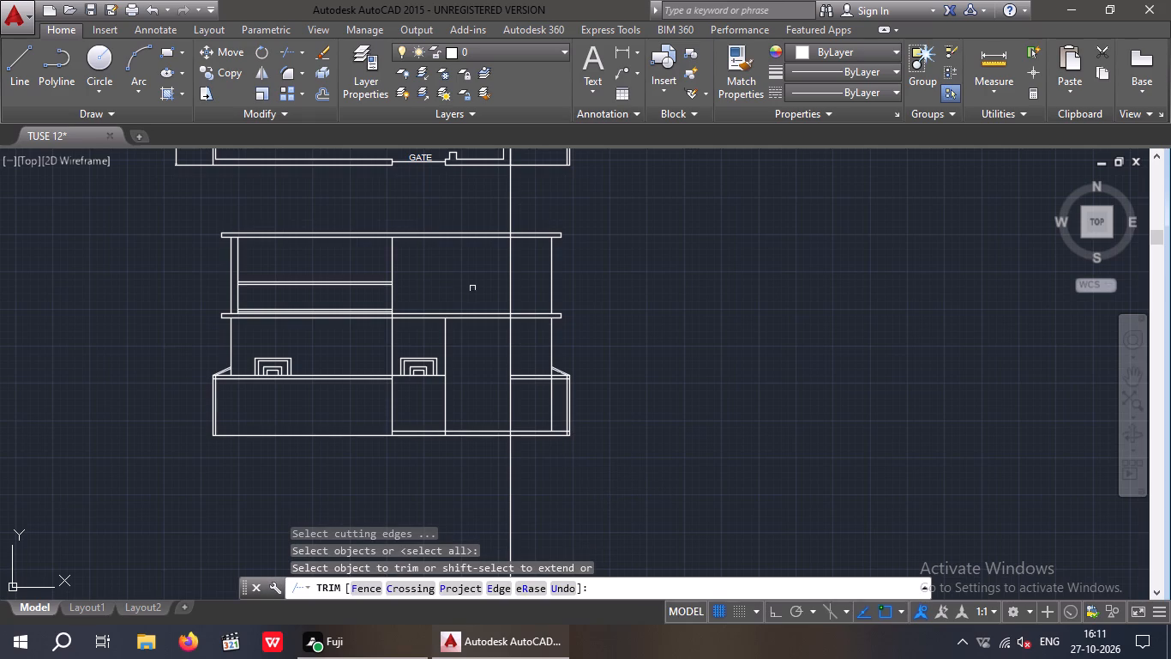
scroll(471, 304, "up", 5)
middle_click_drag(525, 292, 409, 257)
left_click(600, 162)
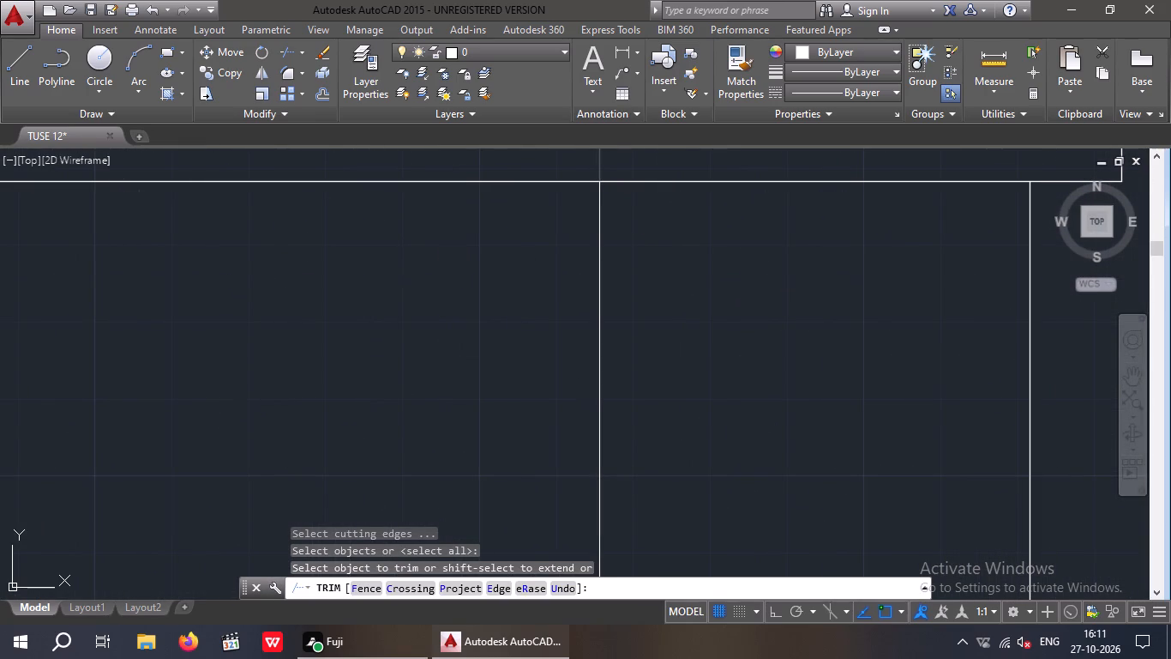
scroll(599, 140, "down", 4)
scroll(478, 297, "down", 4)
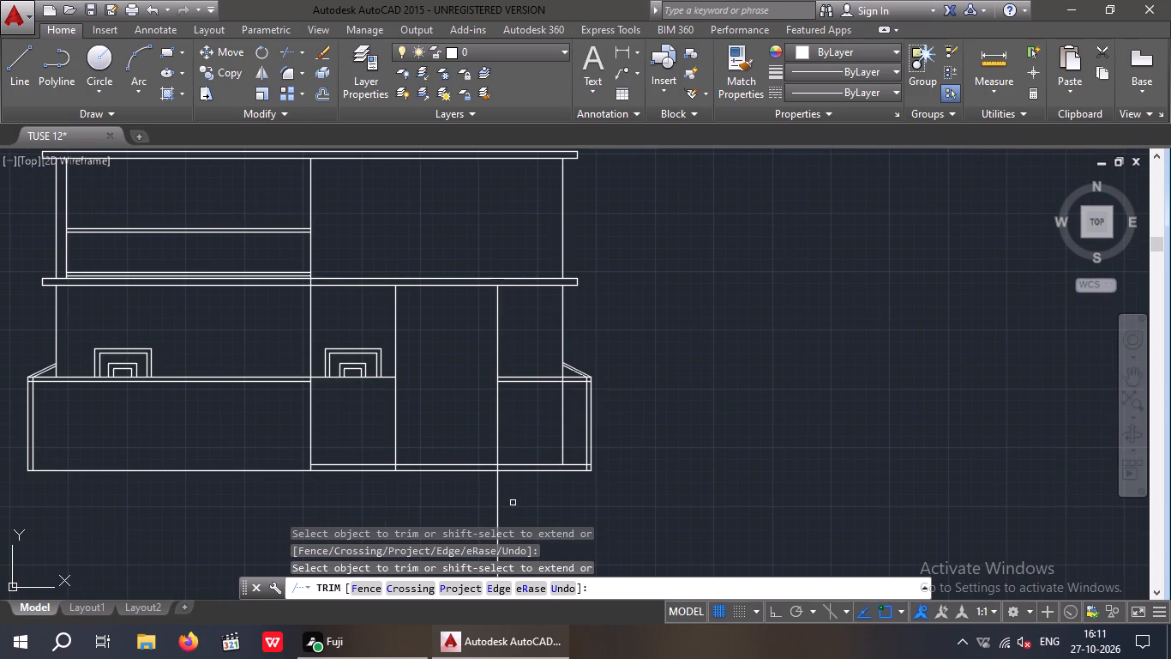
scroll(501, 493, "up", 2)
left_click_drag(502, 471, 453, 494)
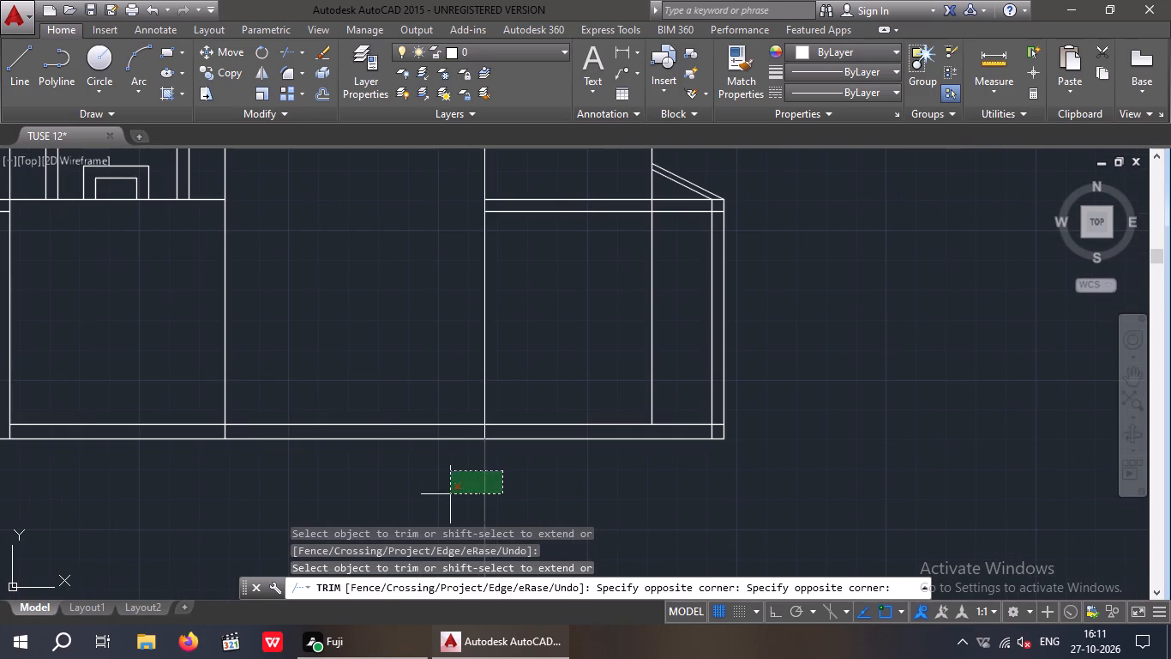
left_click(450, 494)
middle_click_drag(470, 493, 454, 549)
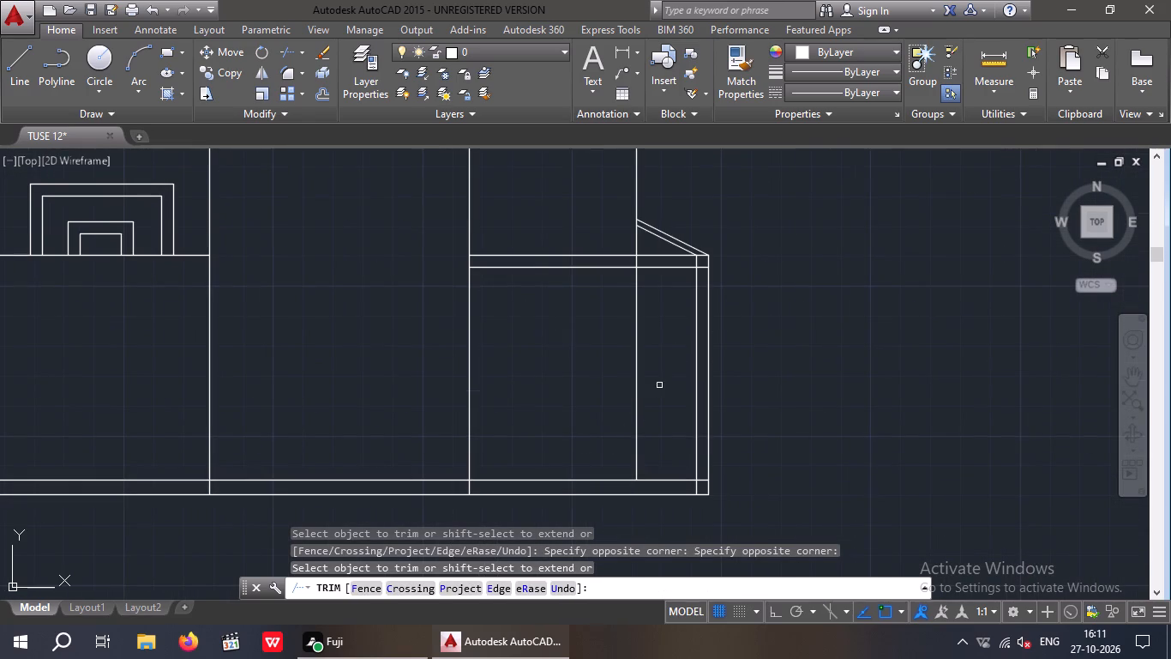
Trim the building's right outer wall line below the top edge of the right boundary wall.
left_click_drag(659, 369, 619, 405)
left_click(615, 408)
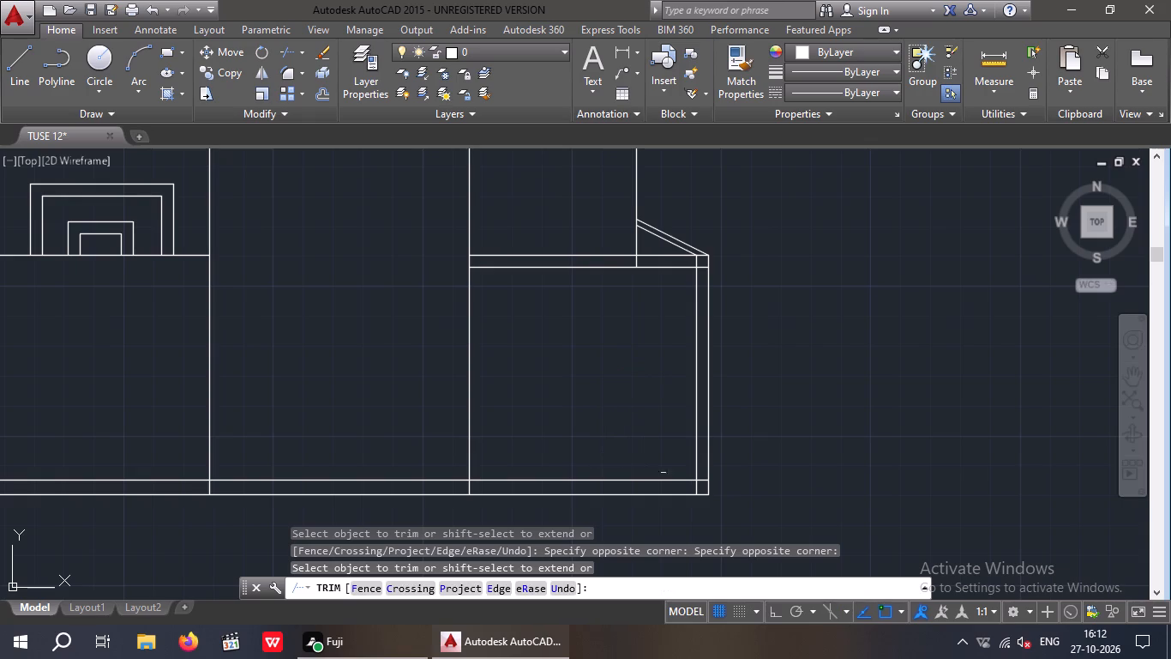
middle_click_drag(605, 434, 621, 467)
scroll(633, 431, "down", 3)
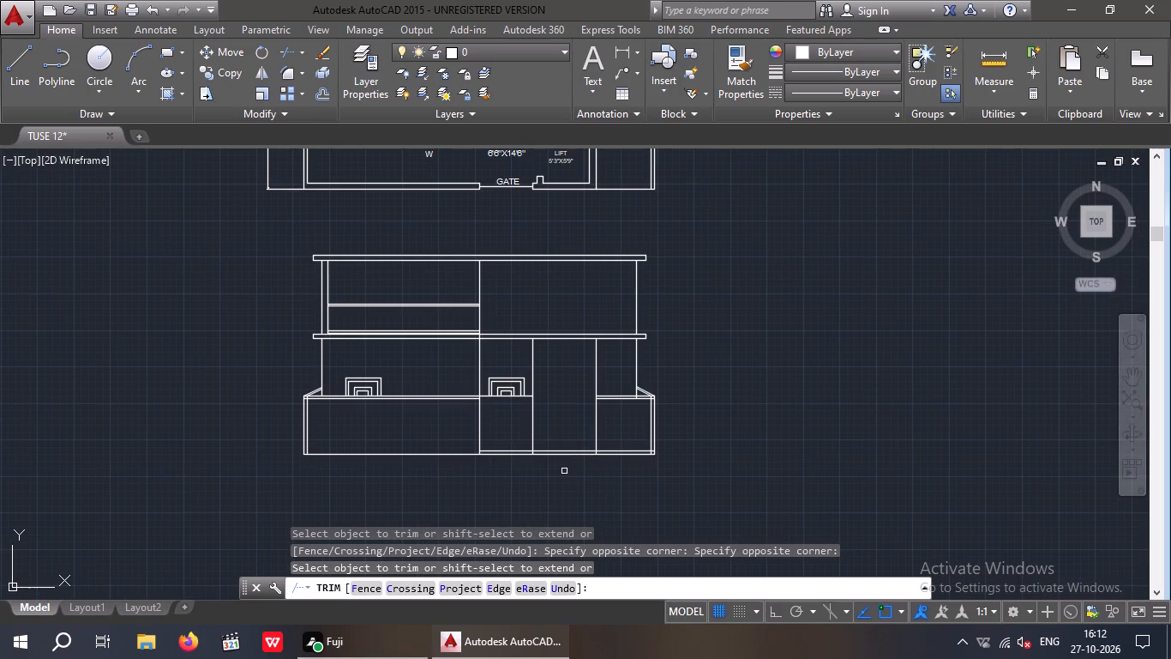
scroll(631, 398, "up", 2)
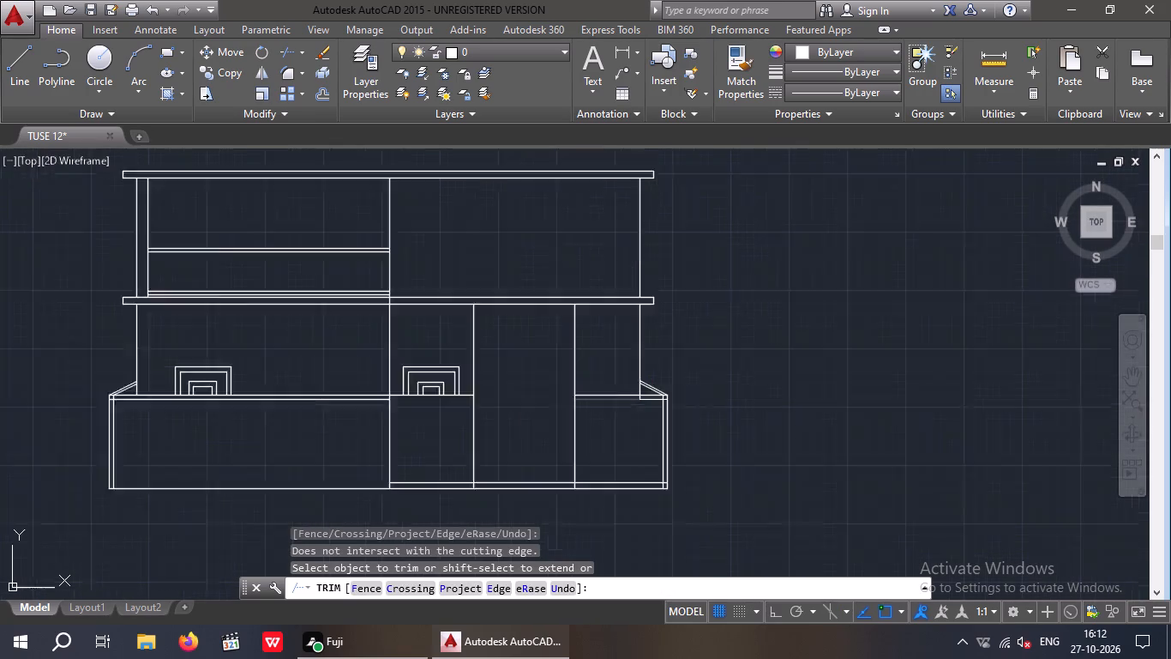
scroll(631, 398, "up", 3)
left_click(636, 392)
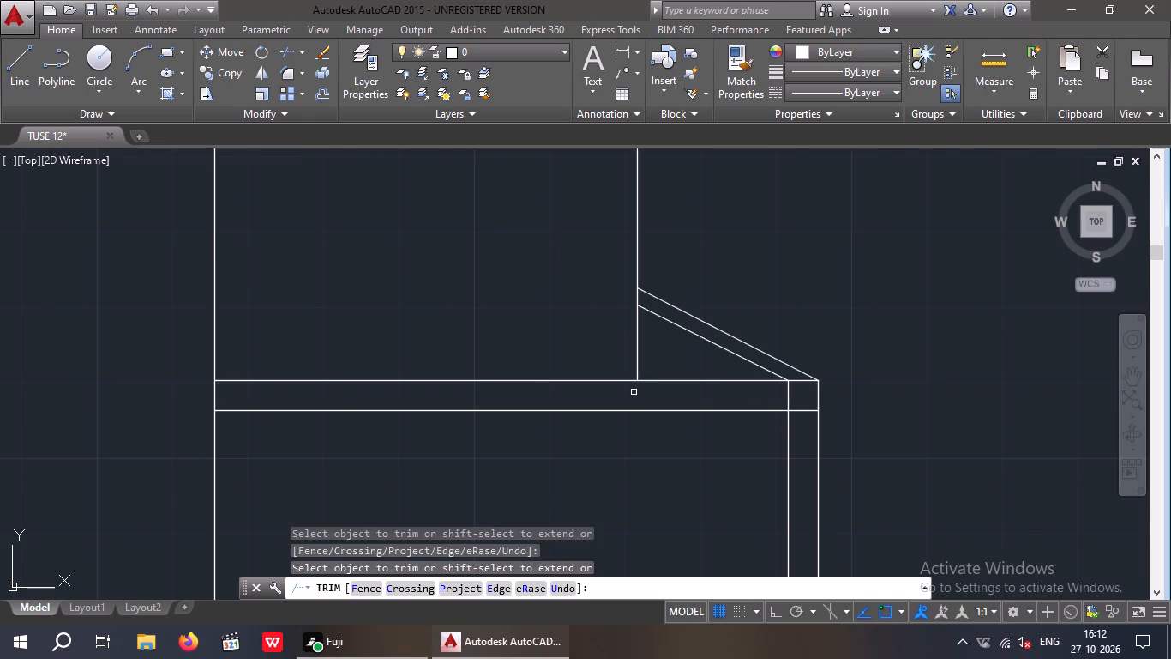
scroll(631, 396, "down", 4)
middle_click_drag(597, 441, 630, 469)
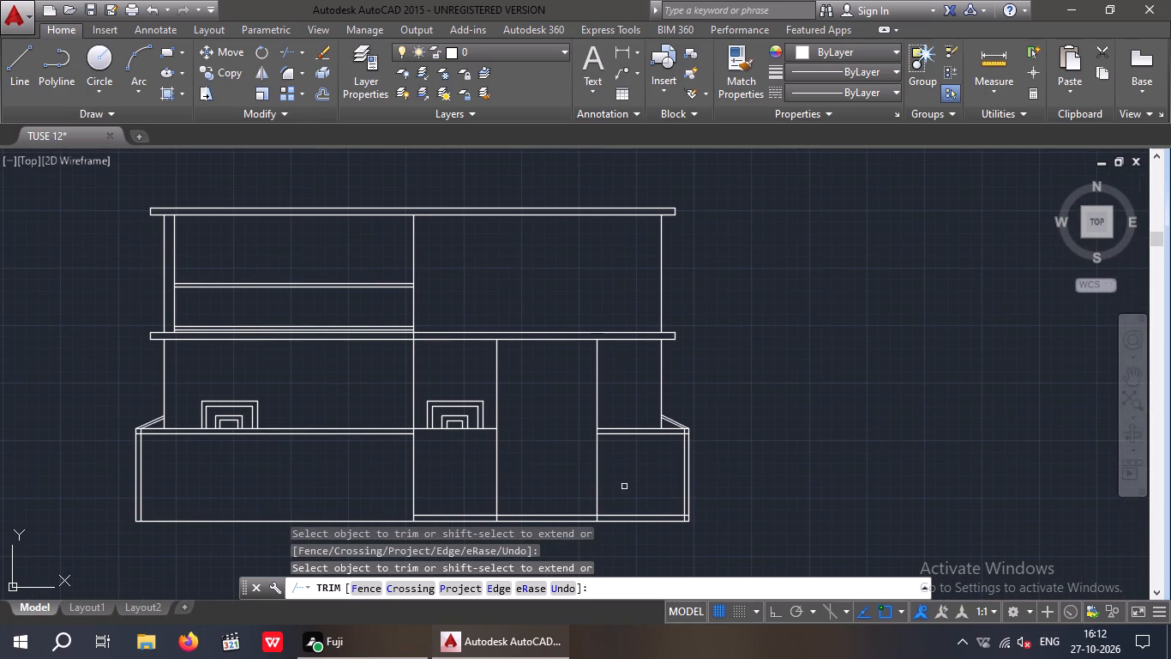
middle_click_drag(626, 490, 630, 518)
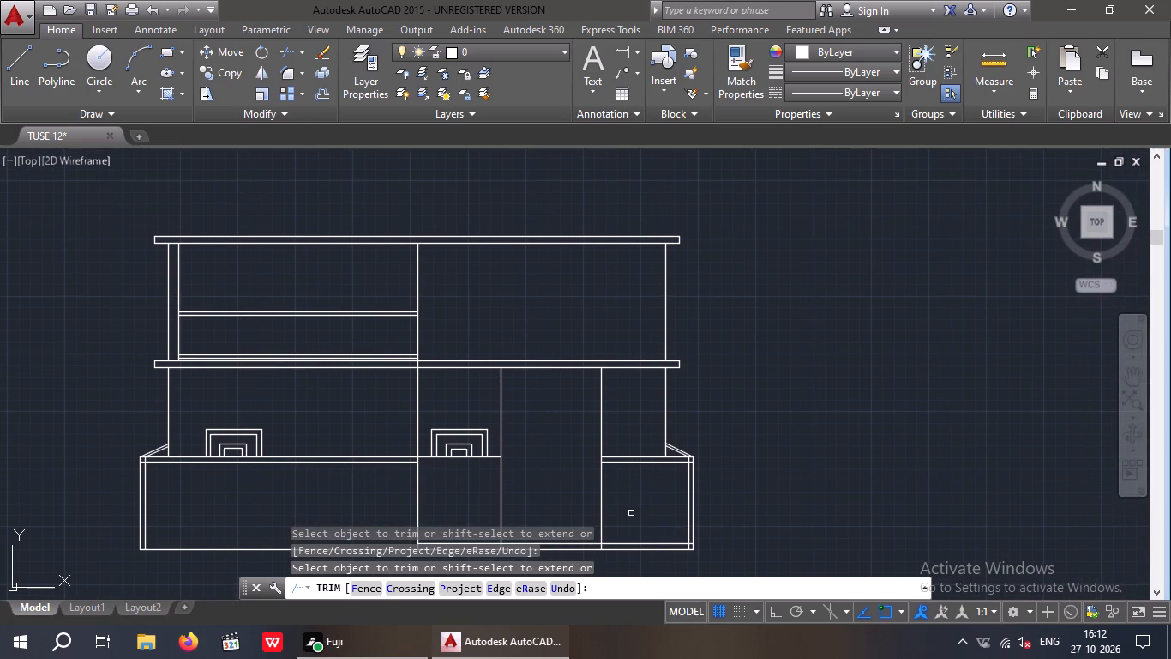
middle_click_drag(638, 510, 633, 450)
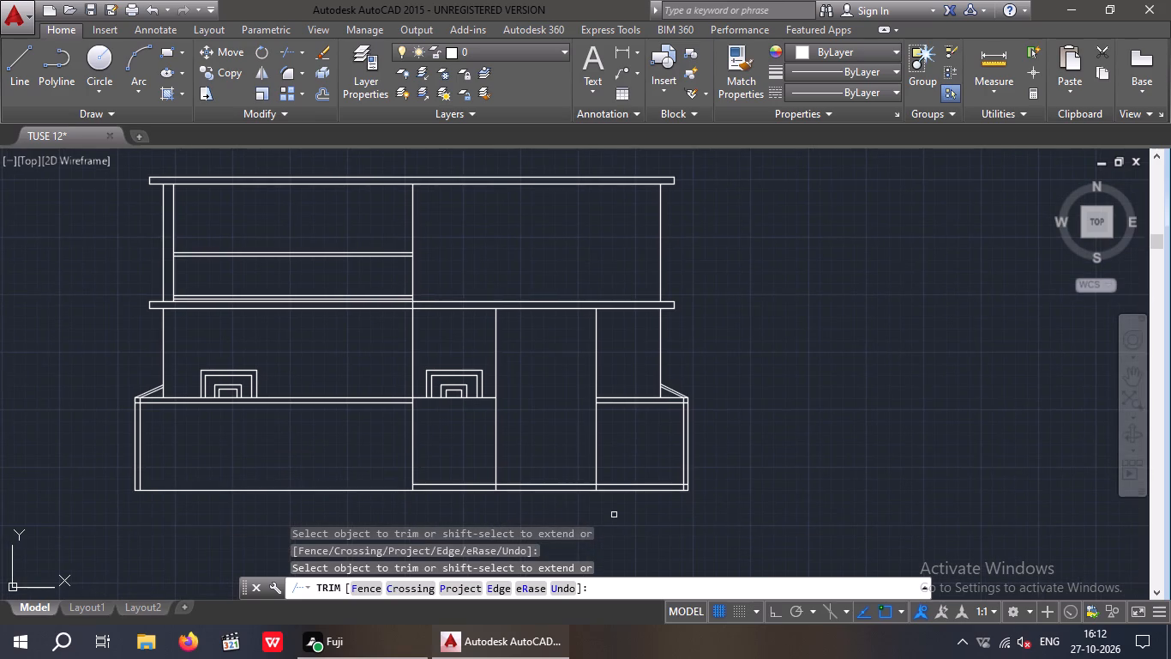
Trim the lift-side line, the gate line and the central wall line where they cross the 5" base strip.
scroll(589, 499, "up", 4)
left_click_drag(625, 458, 587, 457)
left_click(586, 458)
scroll(588, 457, "down", 3)
scroll(593, 457, "up", 3)
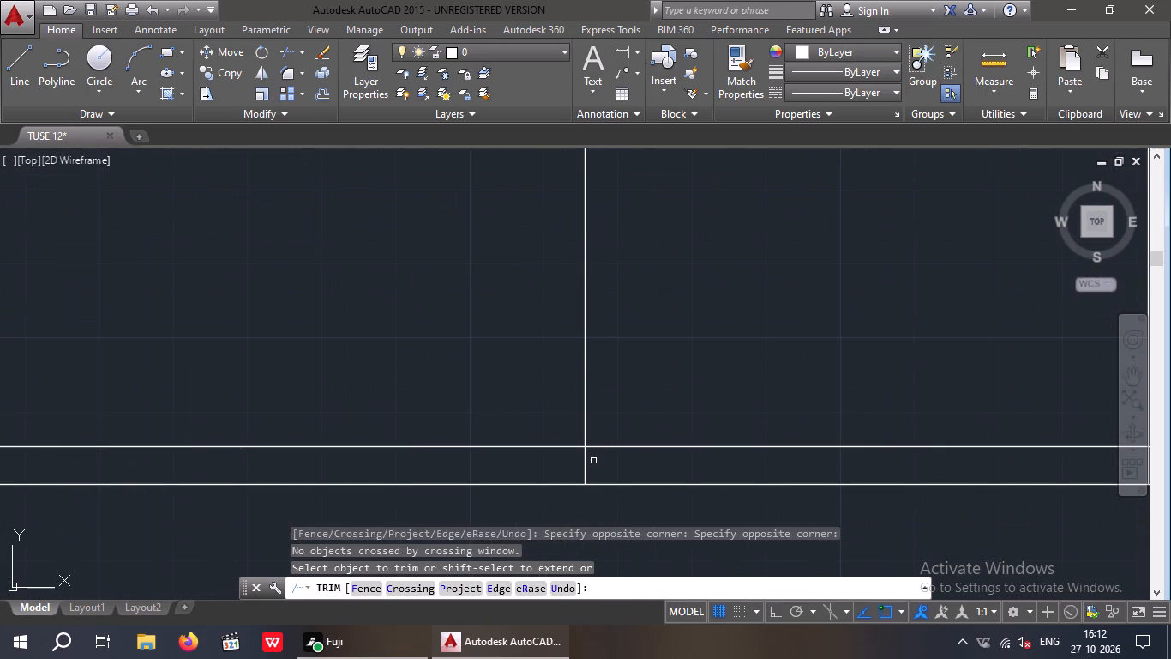
left_click_drag(604, 461, 567, 467)
left_click(565, 467)
scroll(566, 464, "down", 3)
scroll(414, 469, "up", 4)
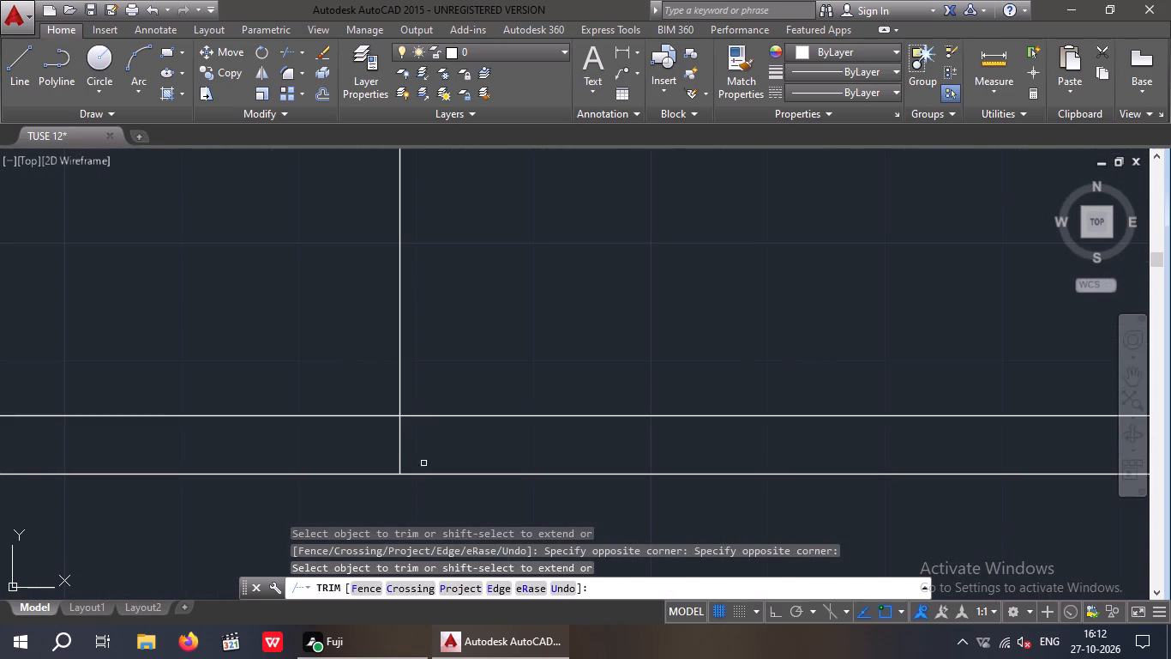
left_click_drag(431, 444, 385, 452)
left_click(375, 452)
scroll(382, 450, "down", 4)
middle_click_drag(366, 470, 537, 472)
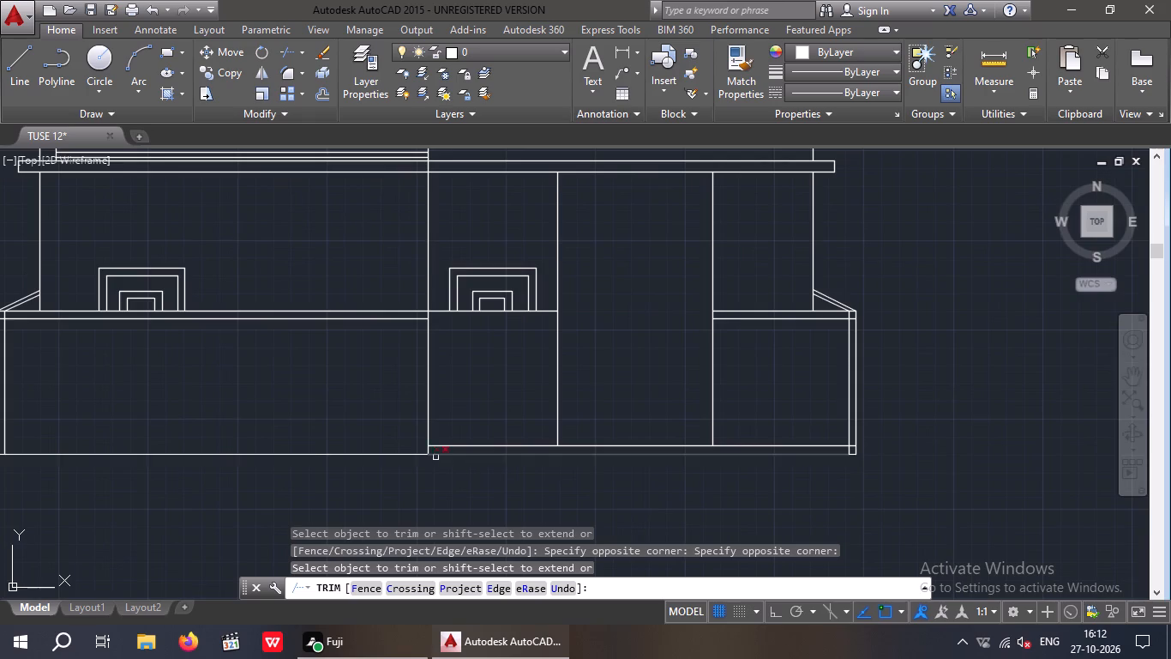
scroll(429, 457, "up", 3)
left_click_drag(433, 438, 401, 442)
left_click(393, 442)
scroll(405, 444, "down", 3)
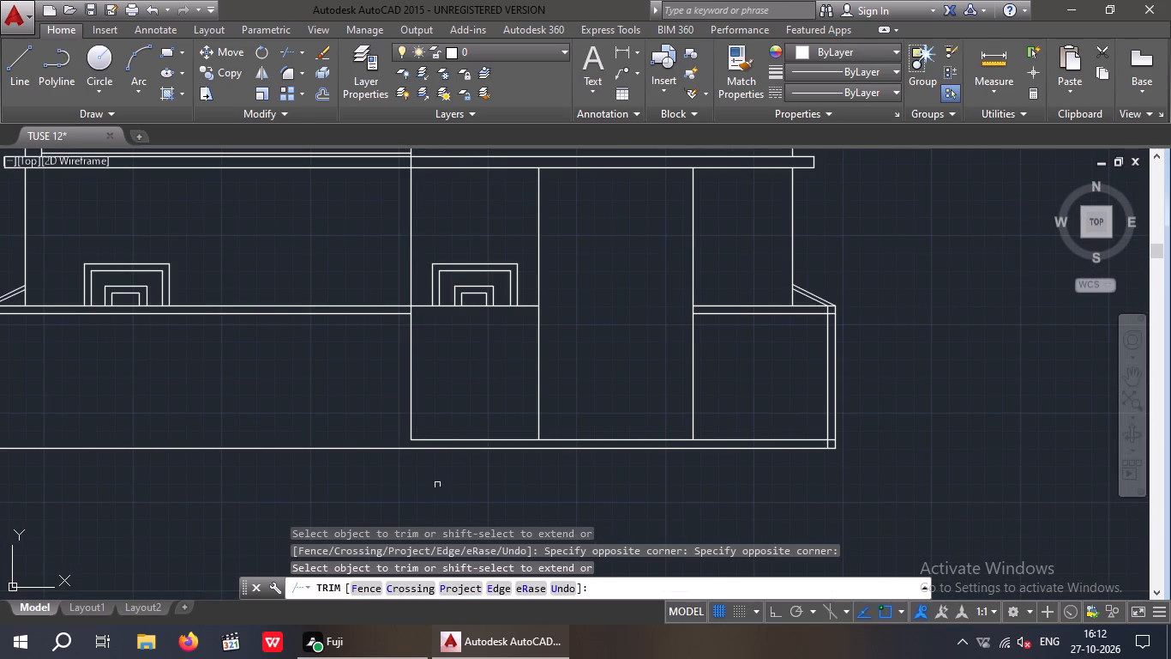
Extend the base's upper line leftward to the inner vertical line of the left boundary wall.
key("Escape")
key("Escape")
key("e")
key("x")
key("space")
key("space")
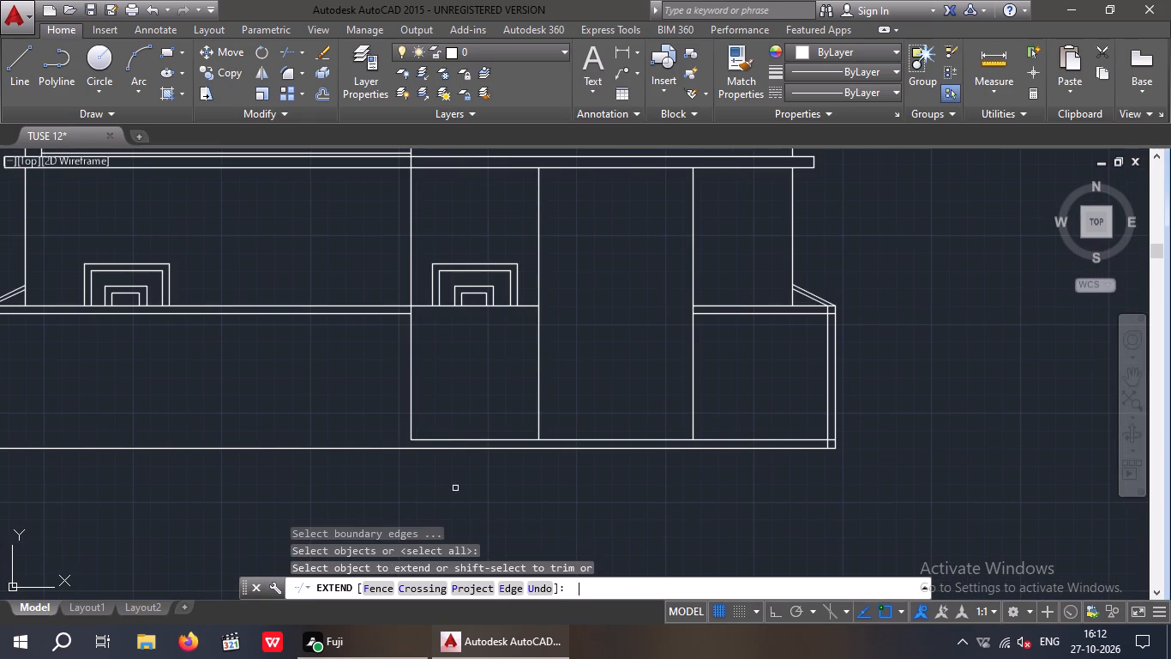
scroll(449, 455, "down", 1)
left_click(431, 446)
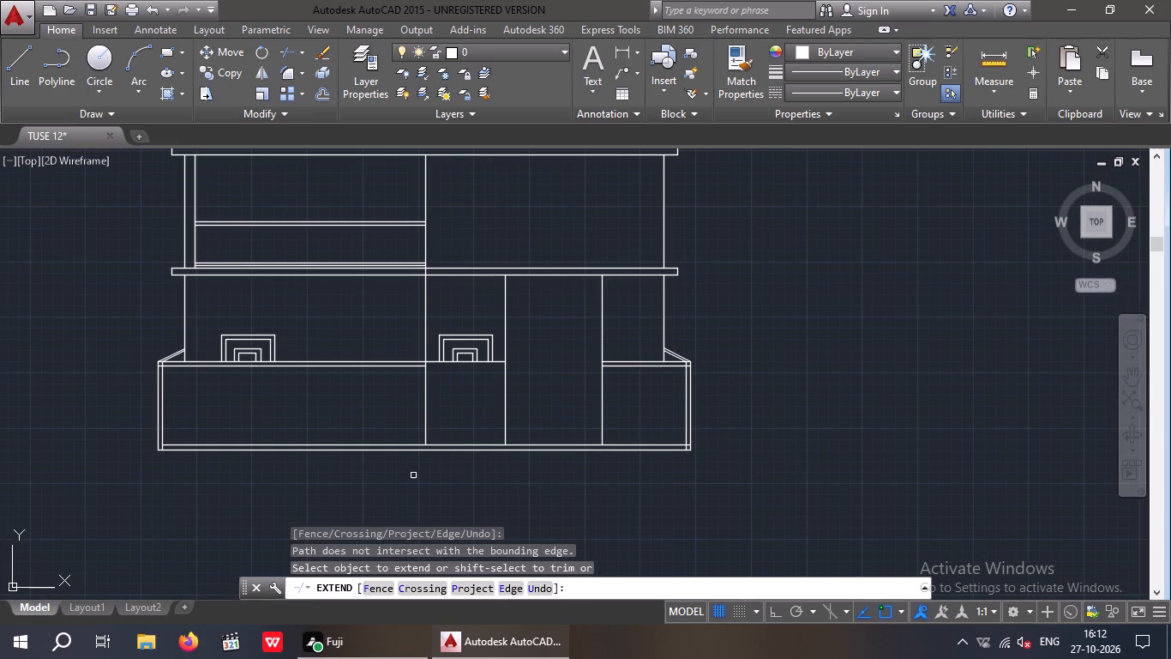
key("Escape")
key("Escape")
Trim the left boundary wall's inner vertical line below the base's upper line.
middle_click_drag(231, 472, 453, 460)
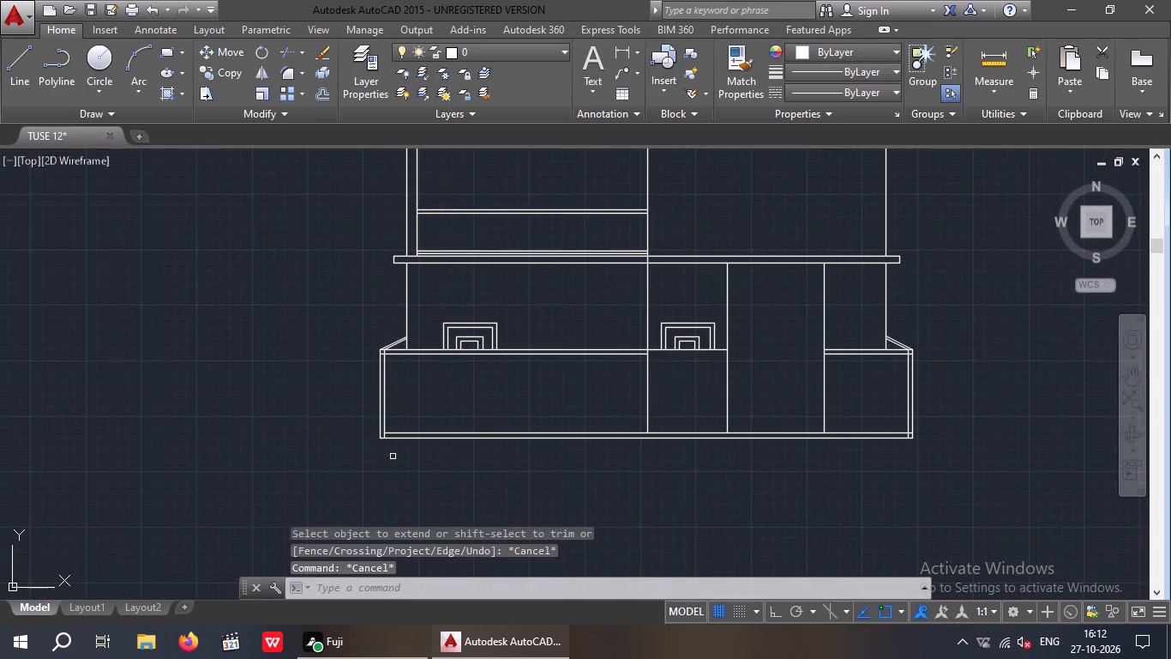
scroll(380, 448, "up", 4)
middle_click_drag(409, 452, 431, 476)
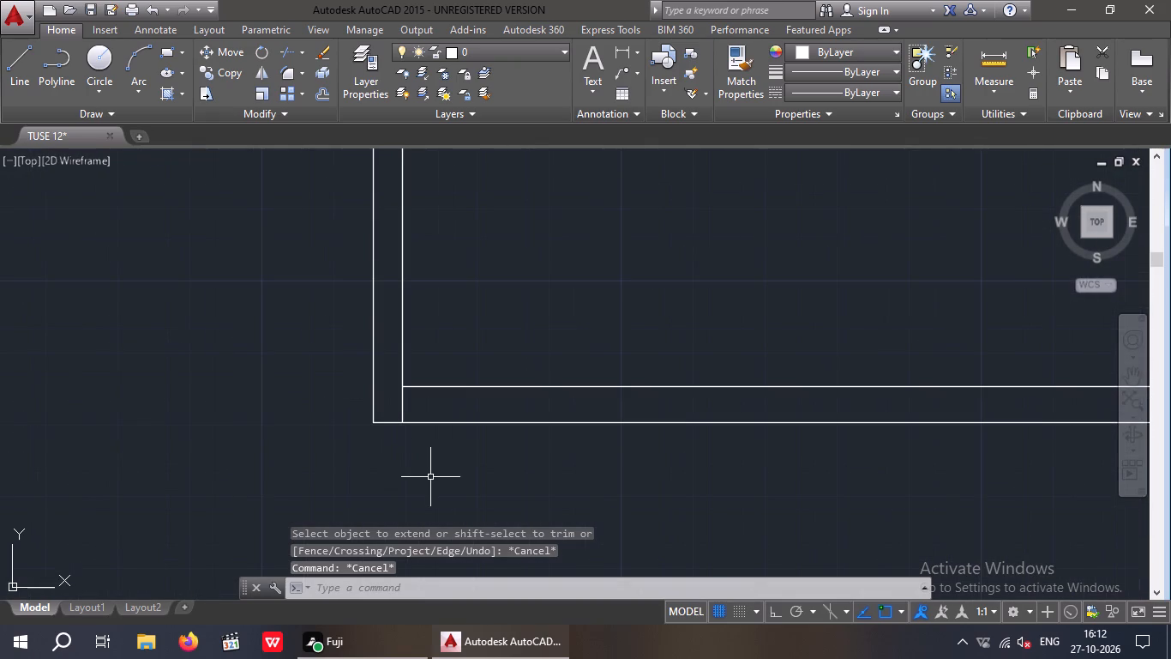
type("TR")
key("space")
key("space")
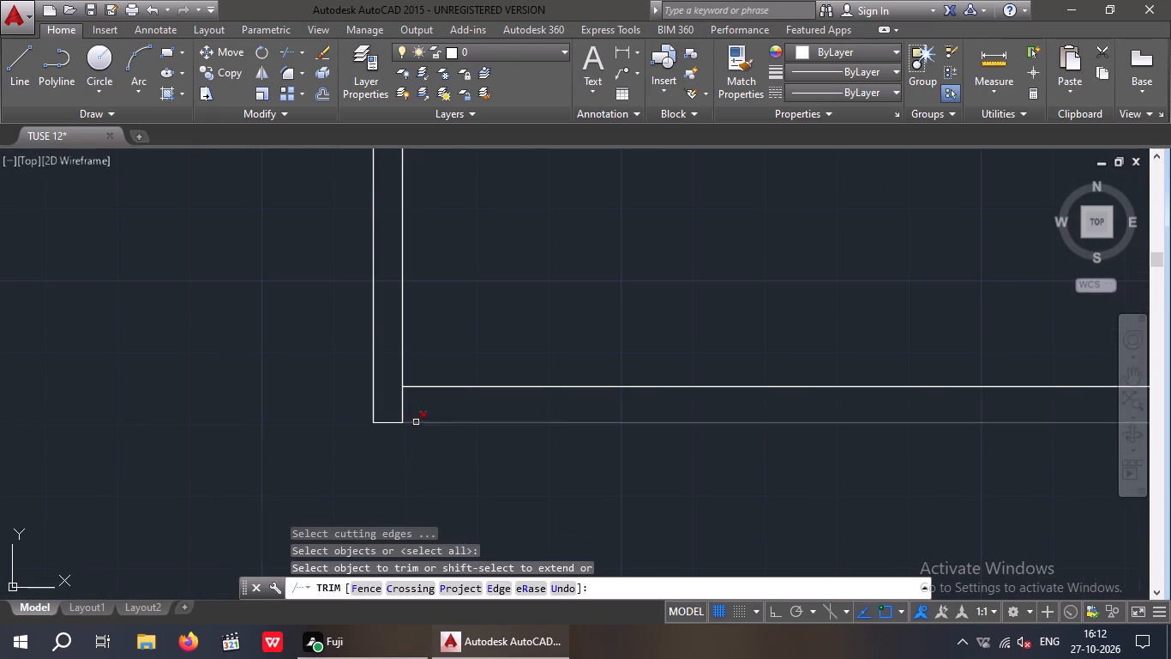
left_click_drag(416, 408, 406, 409)
left_click(399, 410)
scroll(411, 437, "down", 3)
Trim the overlapping band line segments at the left boundary wall's upper corner to leave a clean frame corner.
middle_click_drag(453, 473, 450, 479)
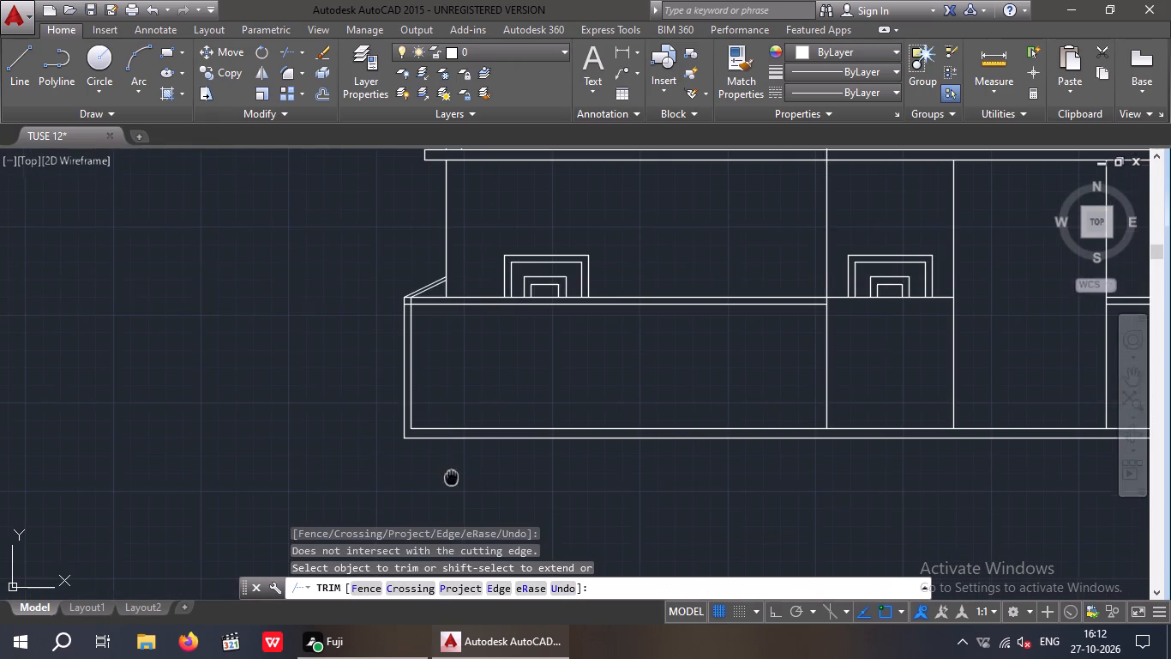
middle_click_drag(450, 479, 418, 510)
middle_click_drag(422, 481, 376, 503)
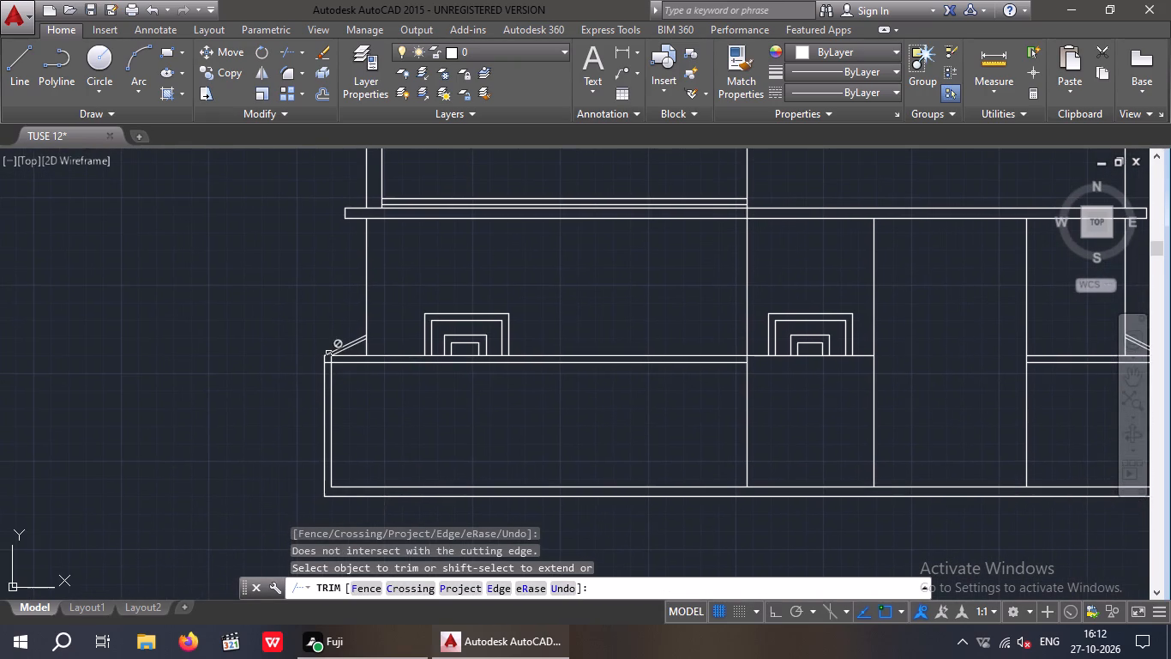
scroll(329, 354, "up", 3)
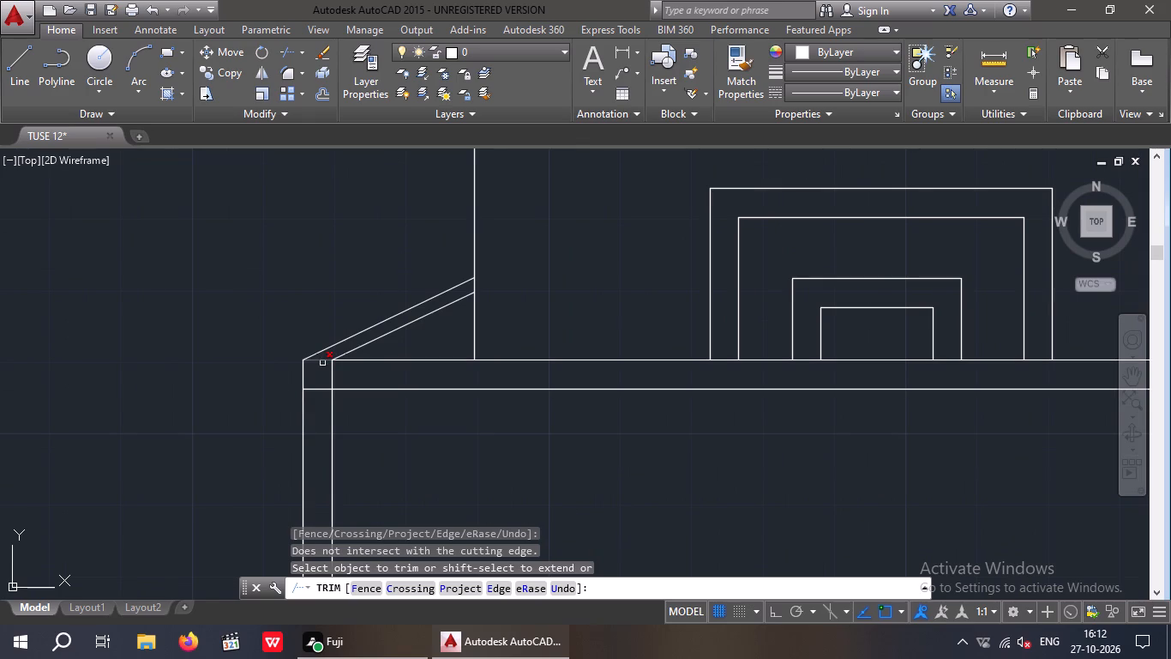
left_click(322, 363)
left_click(325, 387)
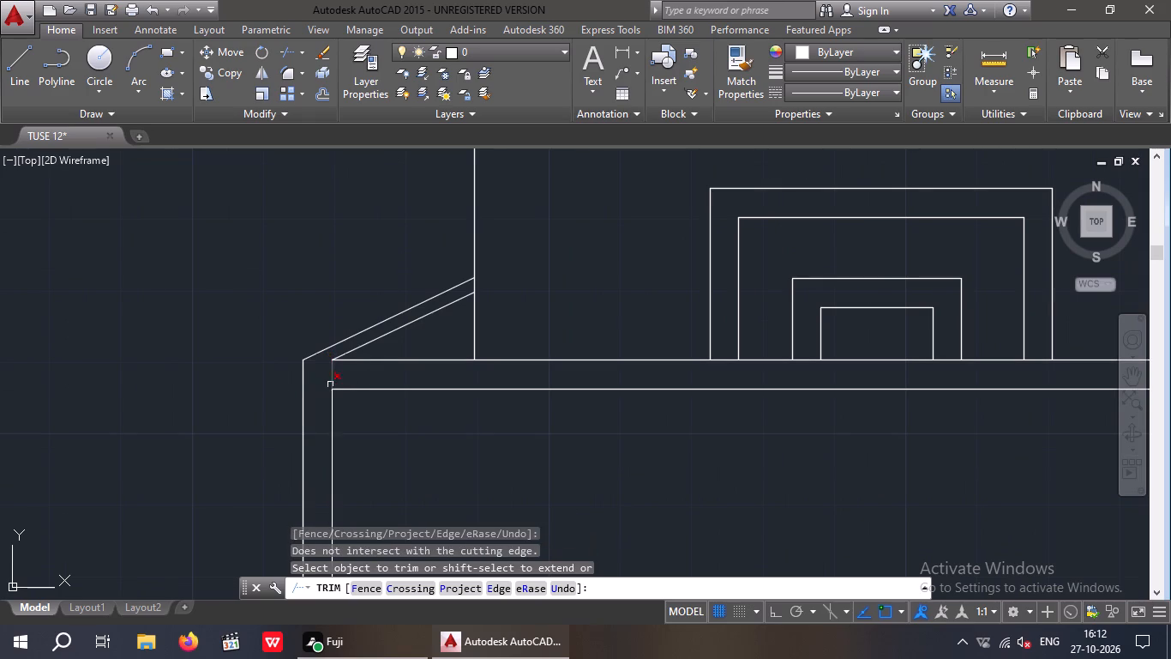
left_click(333, 375)
scroll(333, 375, "down", 3)
Trim the overlapping band line segments at the right boundary wall's upper corner to match the opposite corner.
middle_click_drag(402, 415, 398, 425)
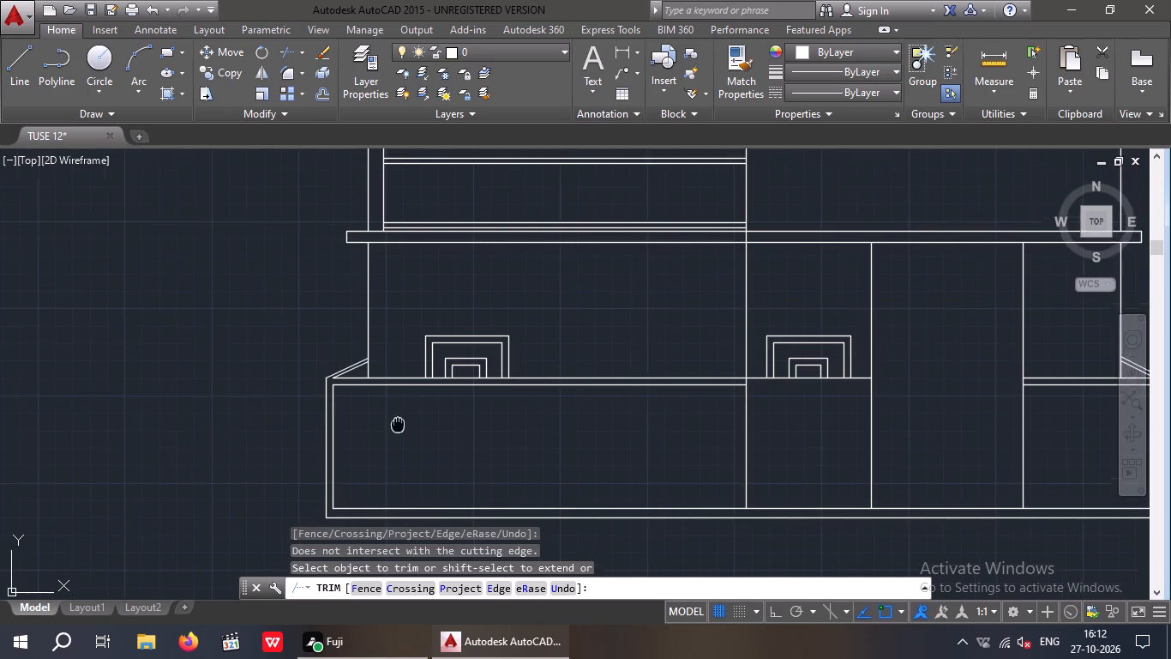
middle_click_drag(398, 425, 274, 443)
scroll(317, 438, "down", 1)
scroll(760, 420, "up", 7)
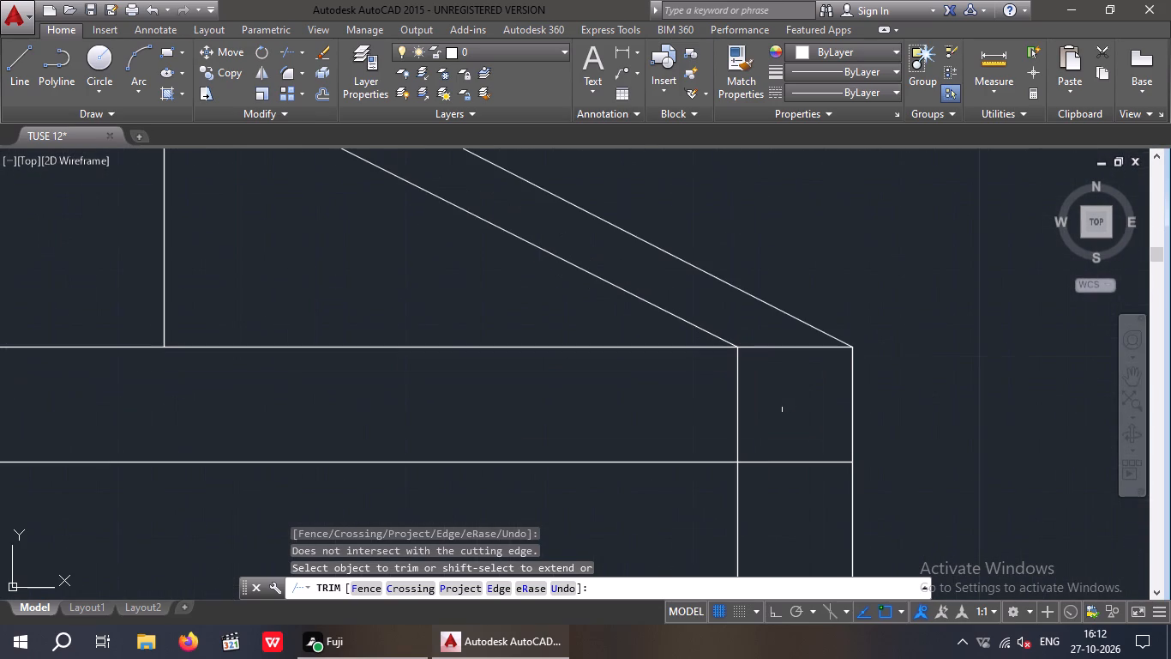
left_click_drag(791, 406, 790, 389)
left_click_drag(771, 330, 772, 345)
left_click_drag(785, 363, 709, 396)
left_click(702, 400)
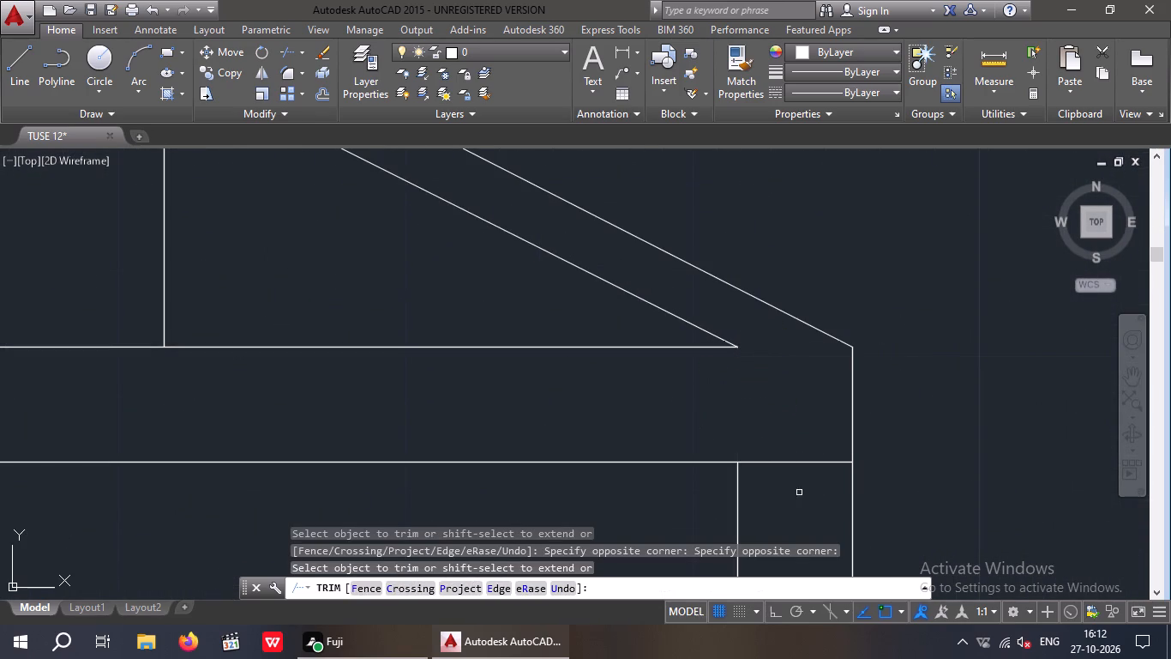
left_click_drag(799, 493, 774, 443)
left_click(769, 421)
scroll(777, 417, "down", 3)
Trim the crossing base and inner vertical line ends at the right boundary wall's lower corner.
middle_click_drag(691, 464, 697, 428)
scroll(699, 433, "down", 2)
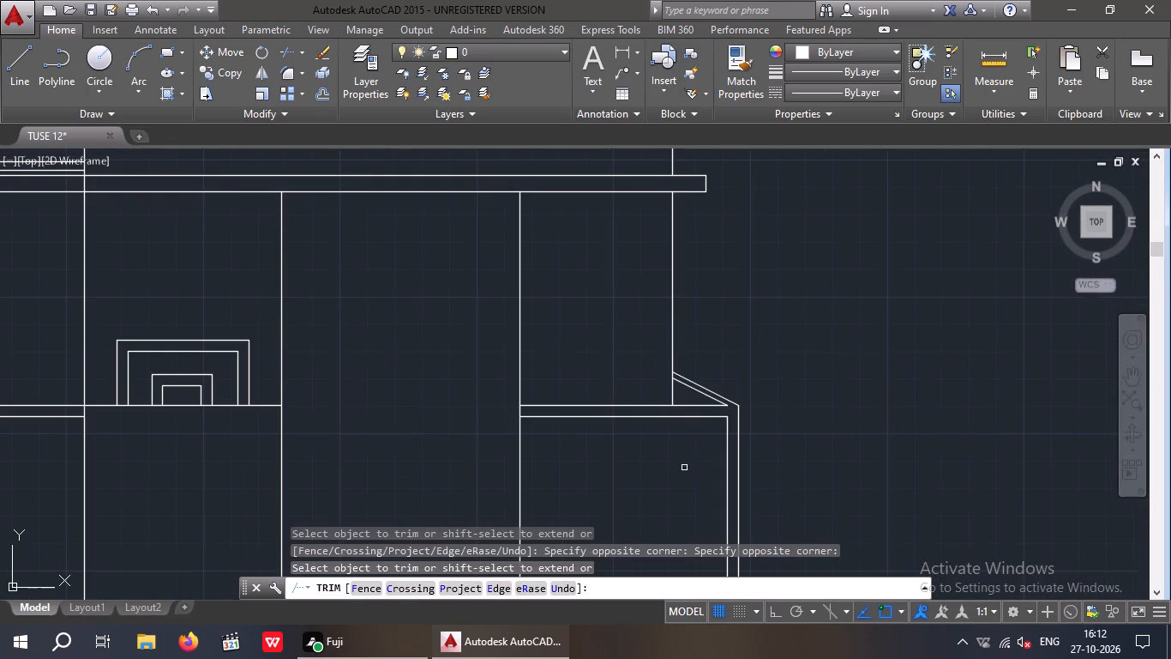
middle_click_drag(684, 468, 691, 395)
middle_click_drag(628, 477, 628, 450)
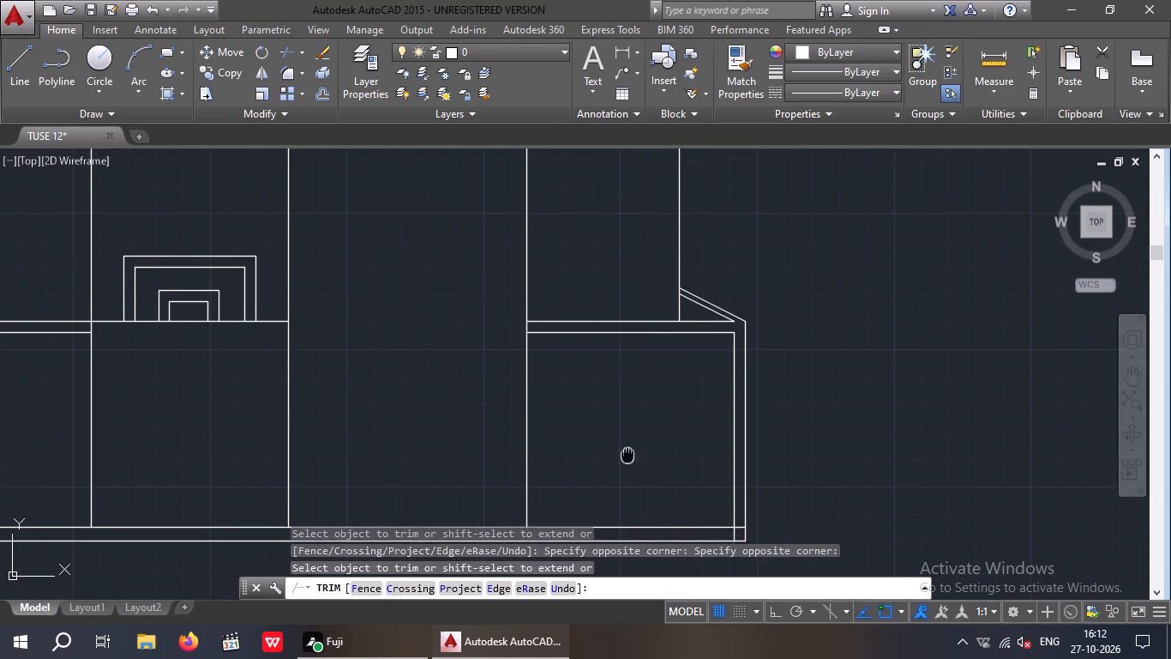
middle_click_drag(628, 450, 634, 396)
scroll(747, 455, "up", 4)
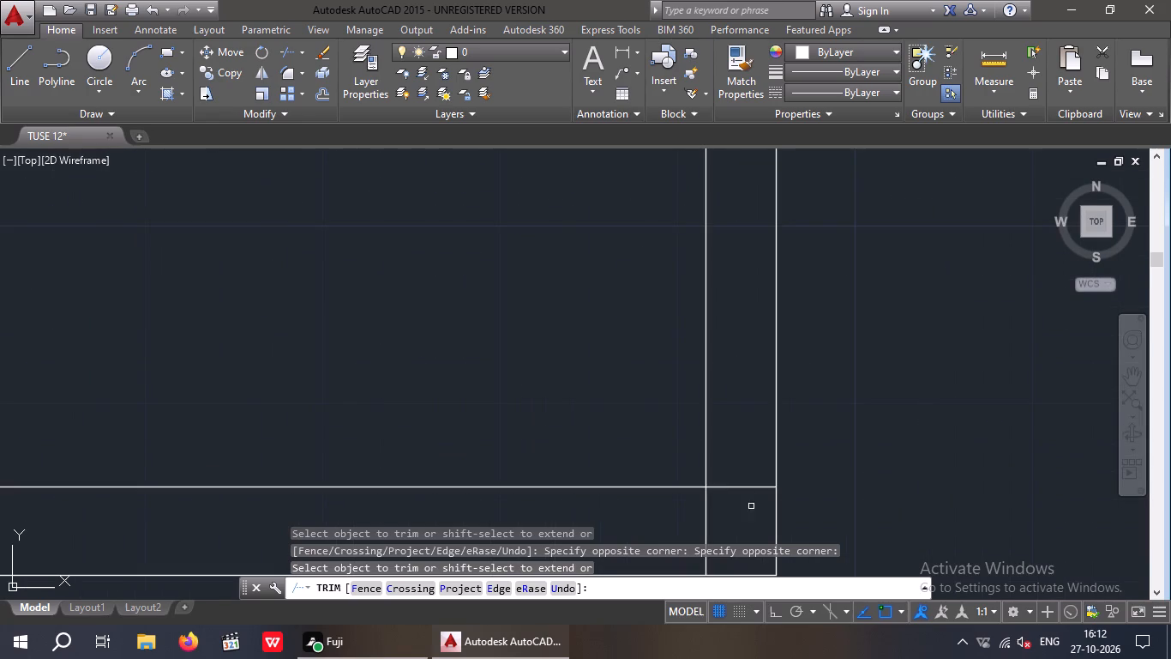
left_click_drag(752, 508, 736, 453)
left_click(731, 432)
scroll(736, 408, "down", 3)
scroll(730, 444, "up", 2)
left_click(730, 414)
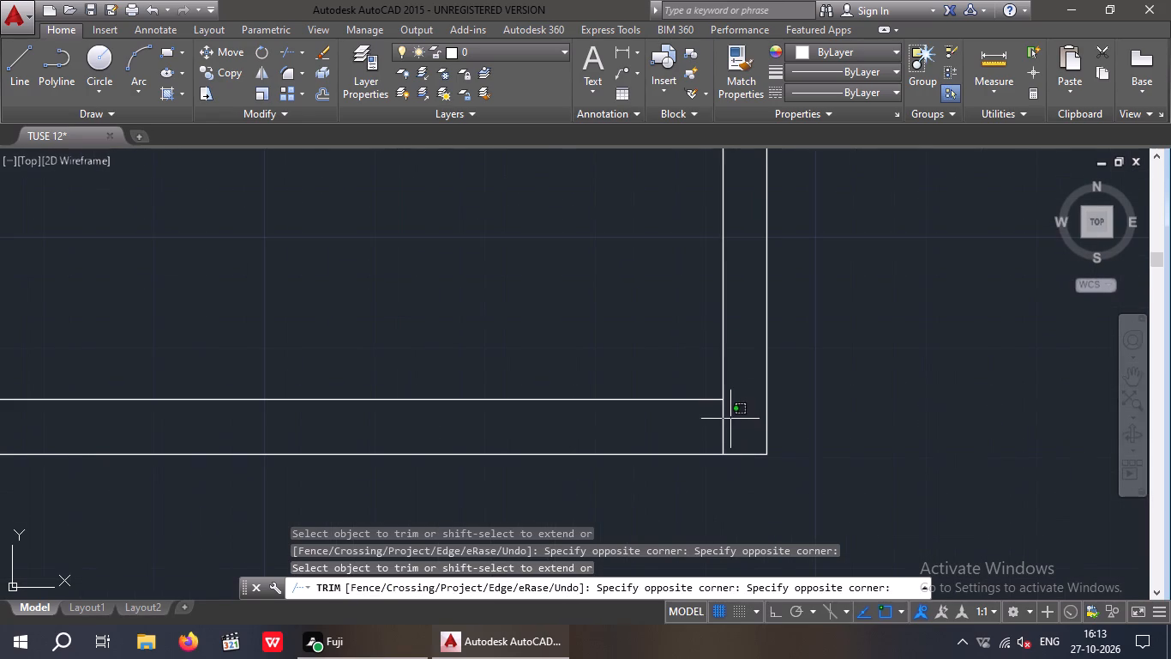
left_click(679, 432)
scroll(688, 424, "down", 2)
key("Escape")
middle_click_drag(664, 511, 751, 475)
scroll(756, 472, "down", 2)
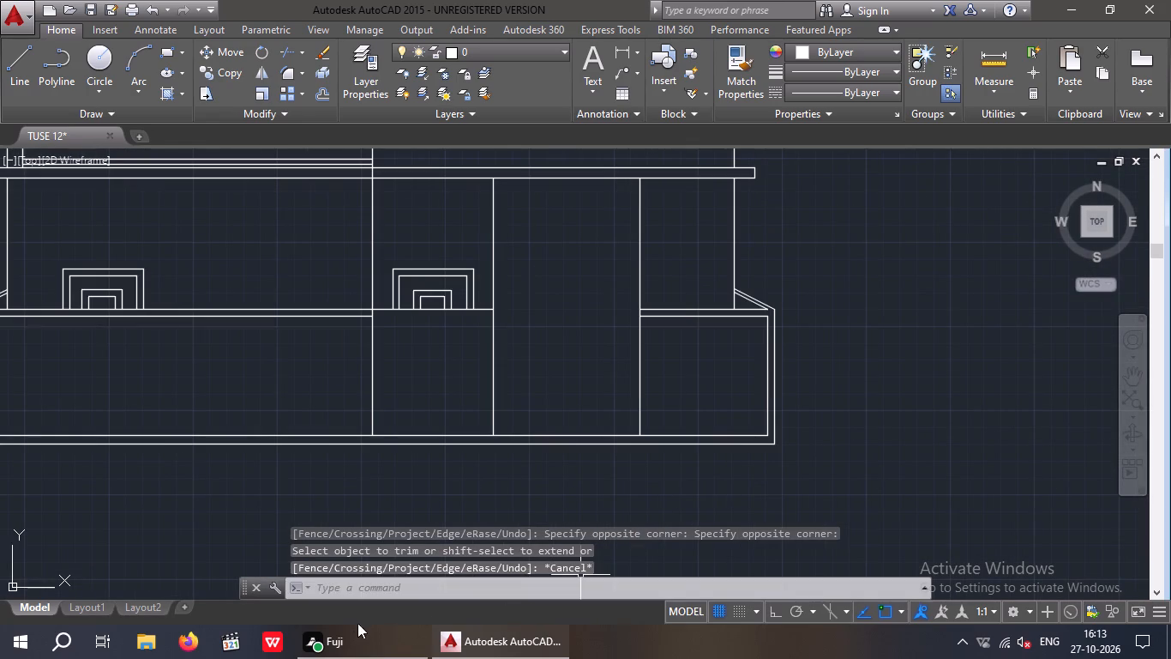
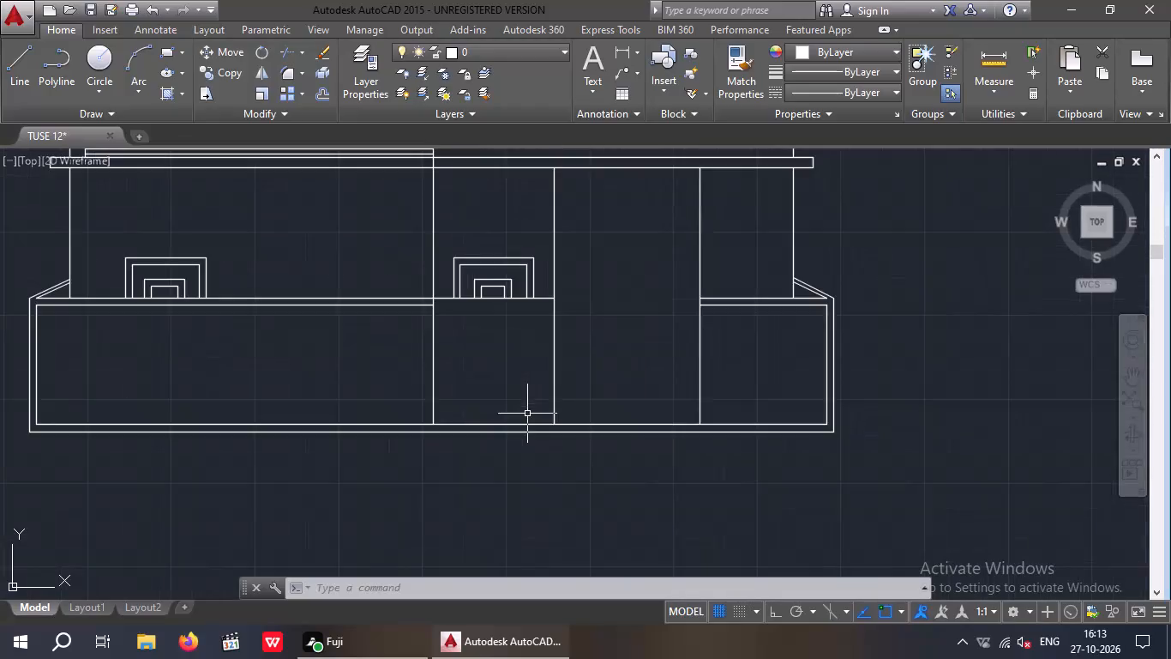
Examine the whole front elevation and its alignment with the floor plan above it.
scroll(522, 424, "down", 1)
middle_click_drag(521, 426, 503, 516)
scroll(537, 409, "down", 2)
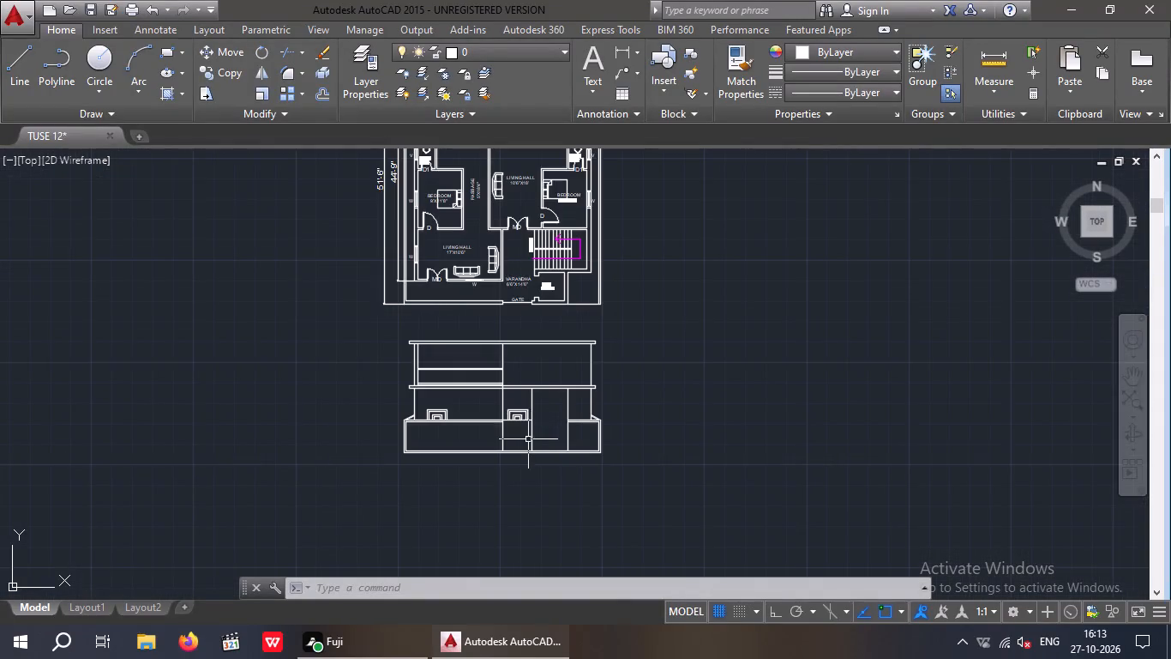
scroll(527, 439, "up", 2)
middle_click_drag(527, 466, 521, 496)
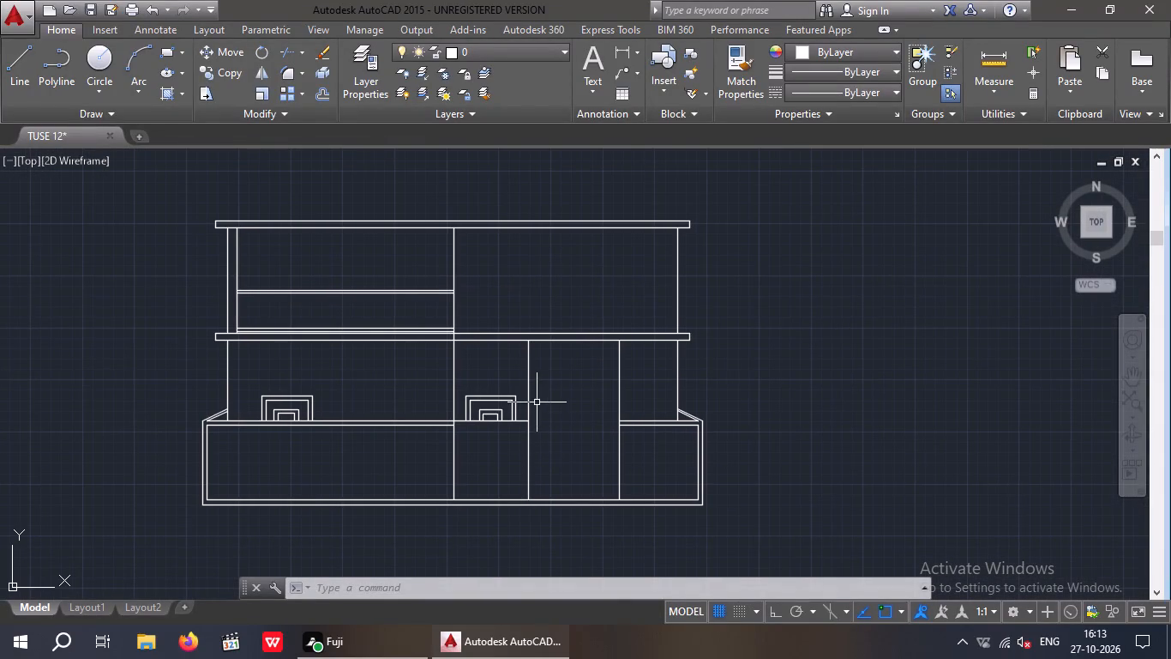
middle_click_drag(533, 396, 527, 540)
scroll(537, 451, "down", 1)
middle_click_drag(531, 451, 525, 481)
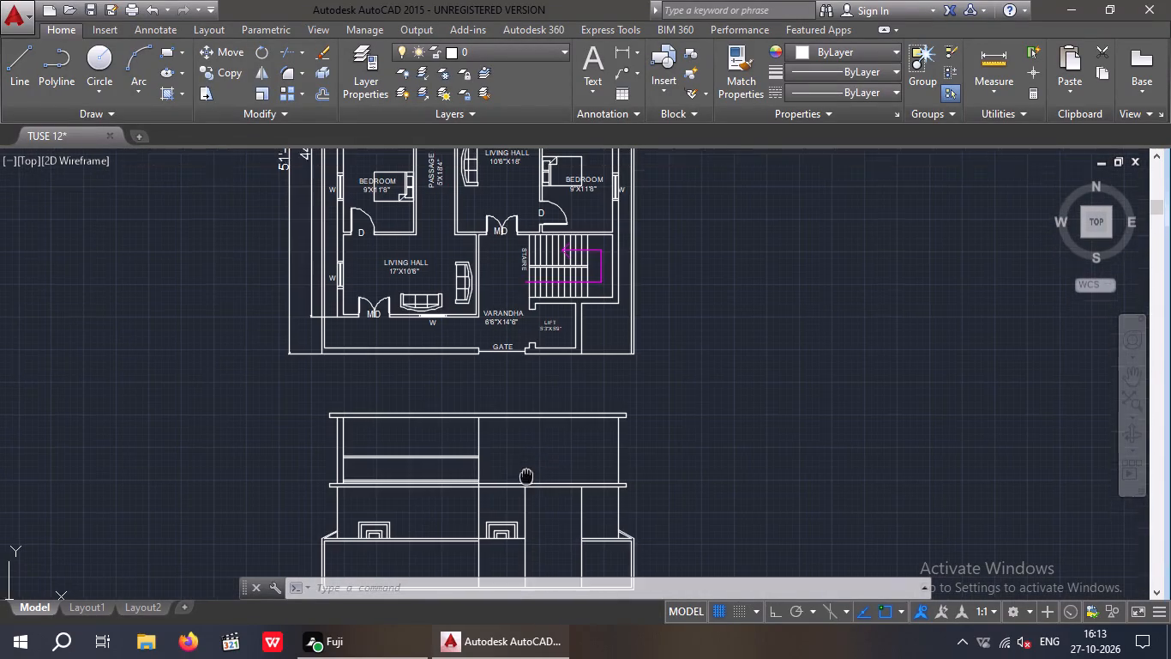
middle_click_drag(525, 481, 517, 526)
middle_click_drag(517, 526, 537, 423)
middle_click_drag(589, 511, 570, 393)
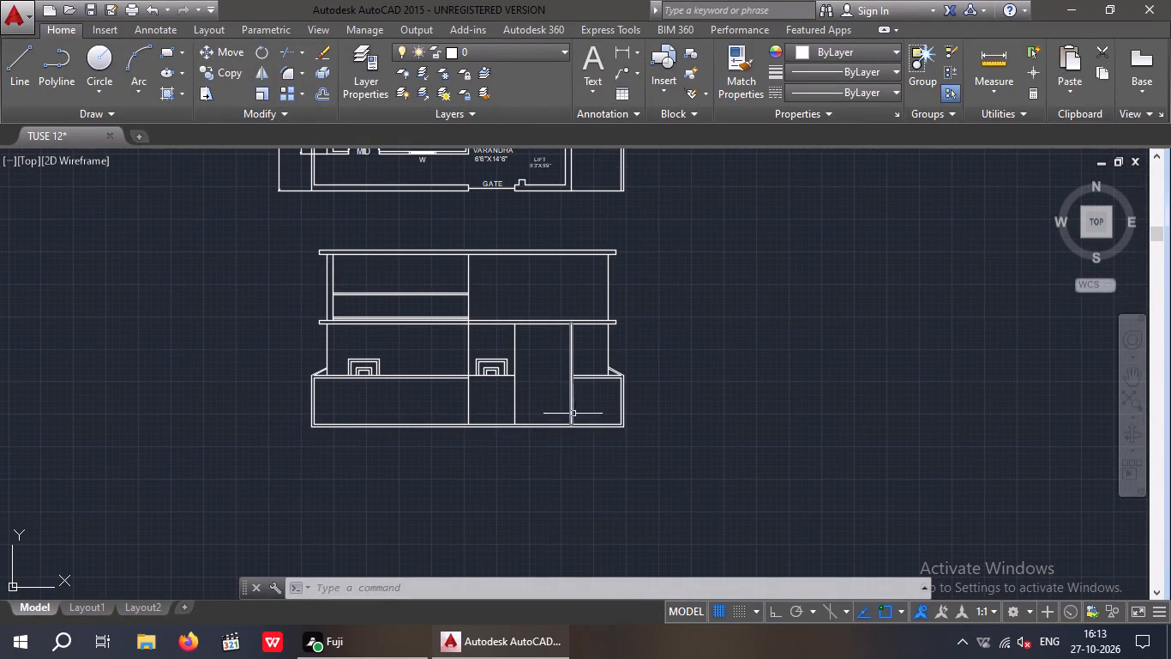
key("Escape")
key("Escape")
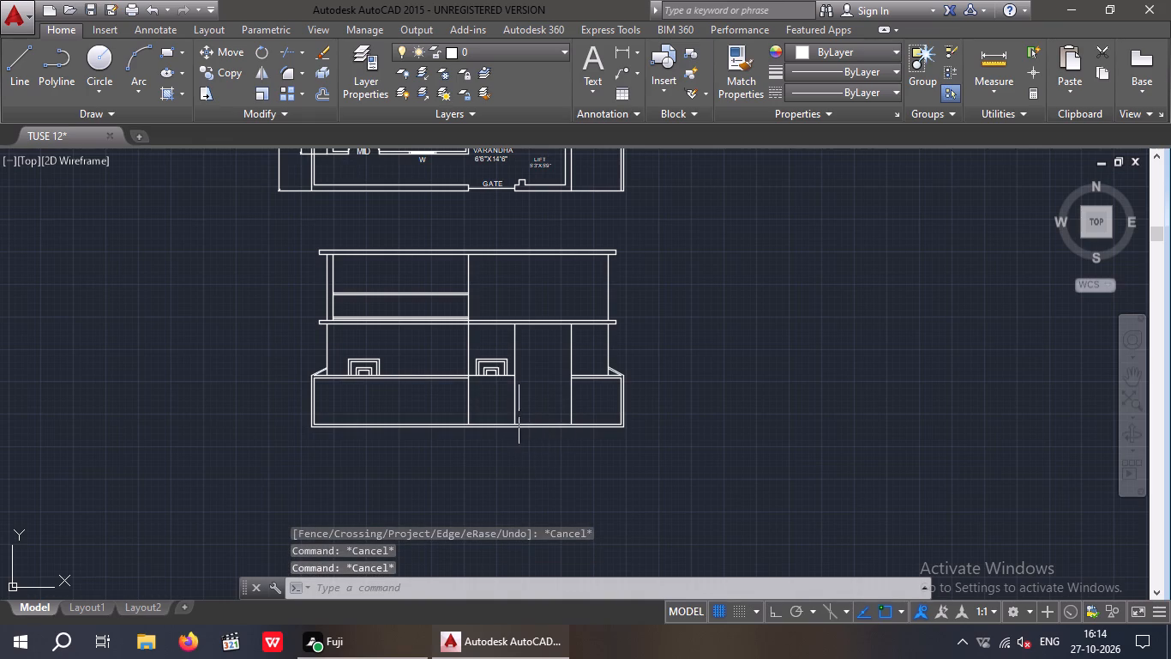
Offset the elevation's inner base line 2" upward.
scroll(513, 414, "up", 2)
key("o")
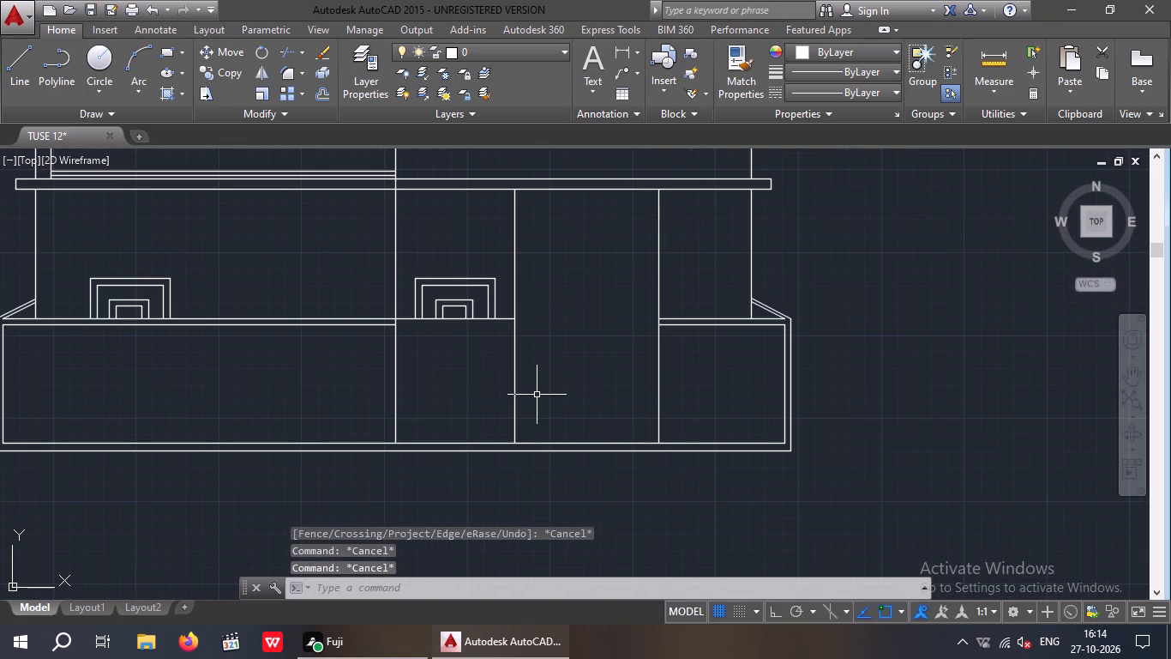
key("Return")
key("2")
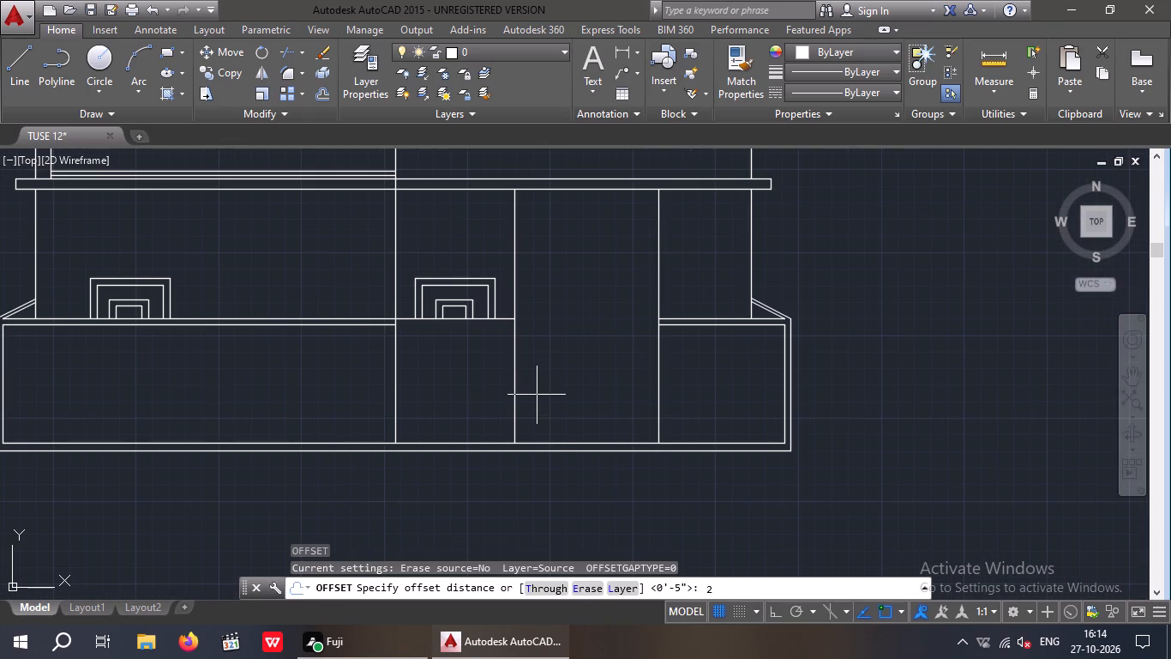
key("shift+quotedbl")
key("Return")
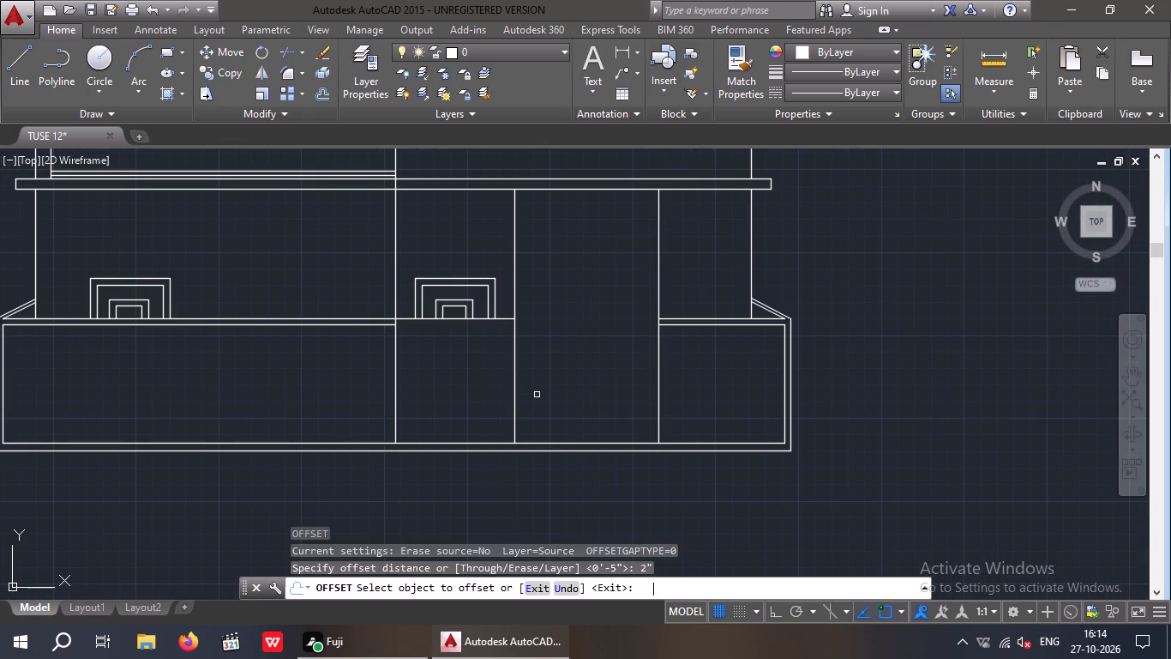
scroll(480, 357, "down", 1)
middle_click_drag(480, 368, 483, 539)
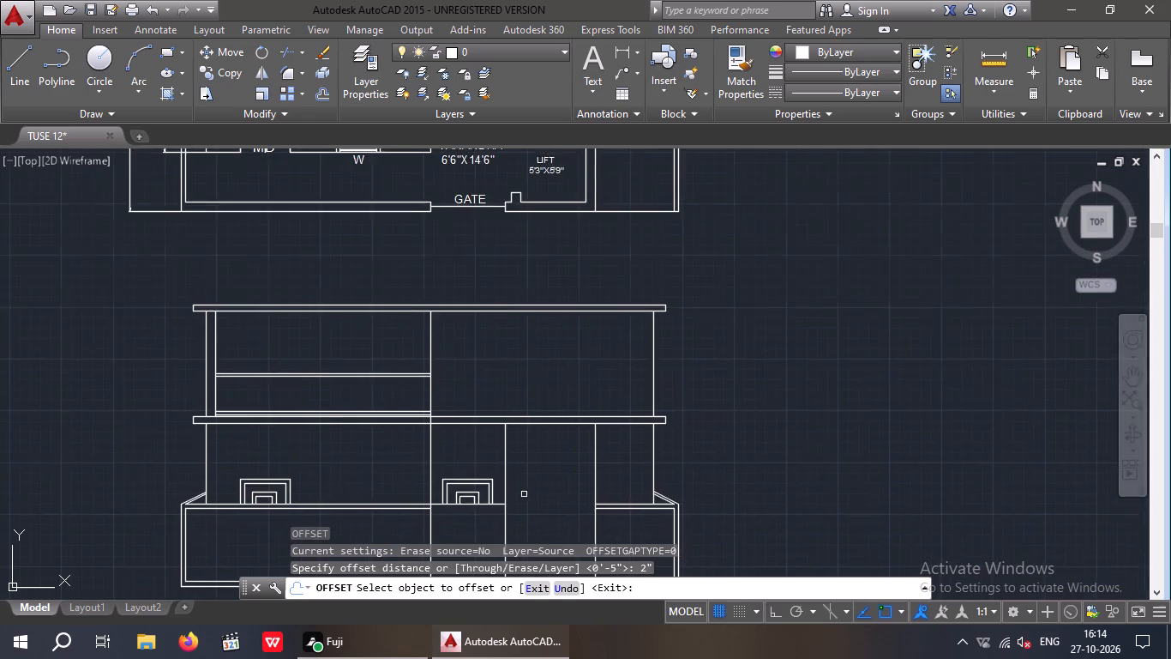
scroll(513, 471, "down", 1)
middle_click_drag(512, 456, 495, 410)
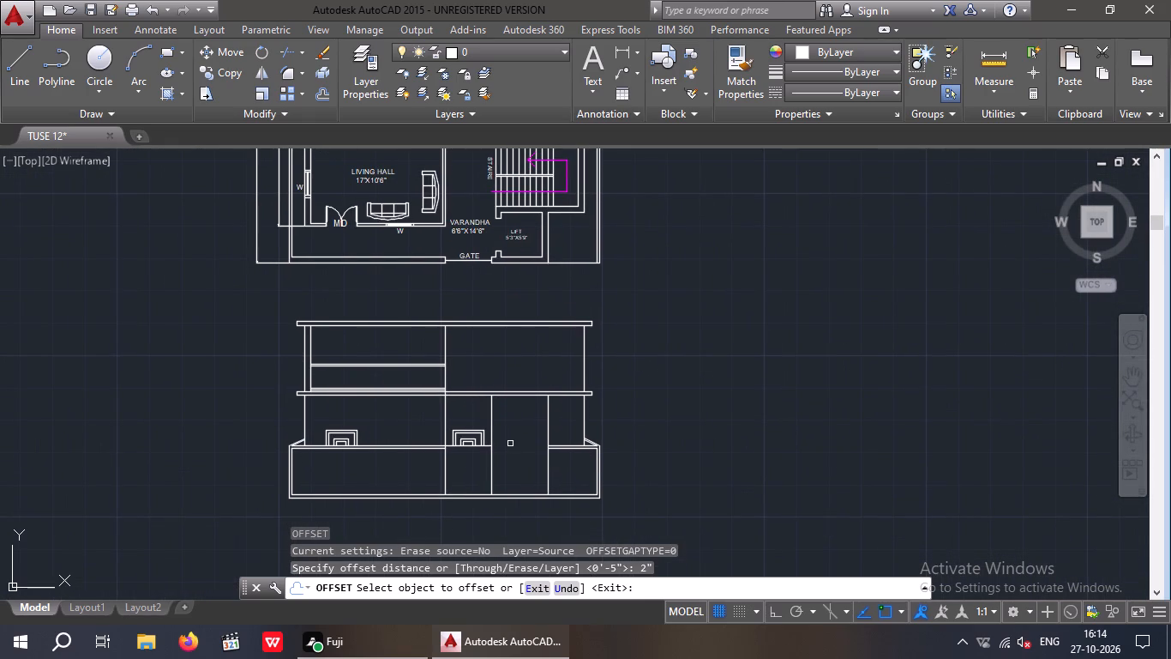
middle_click_drag(503, 463, 499, 392)
scroll(481, 414, "up", 2)
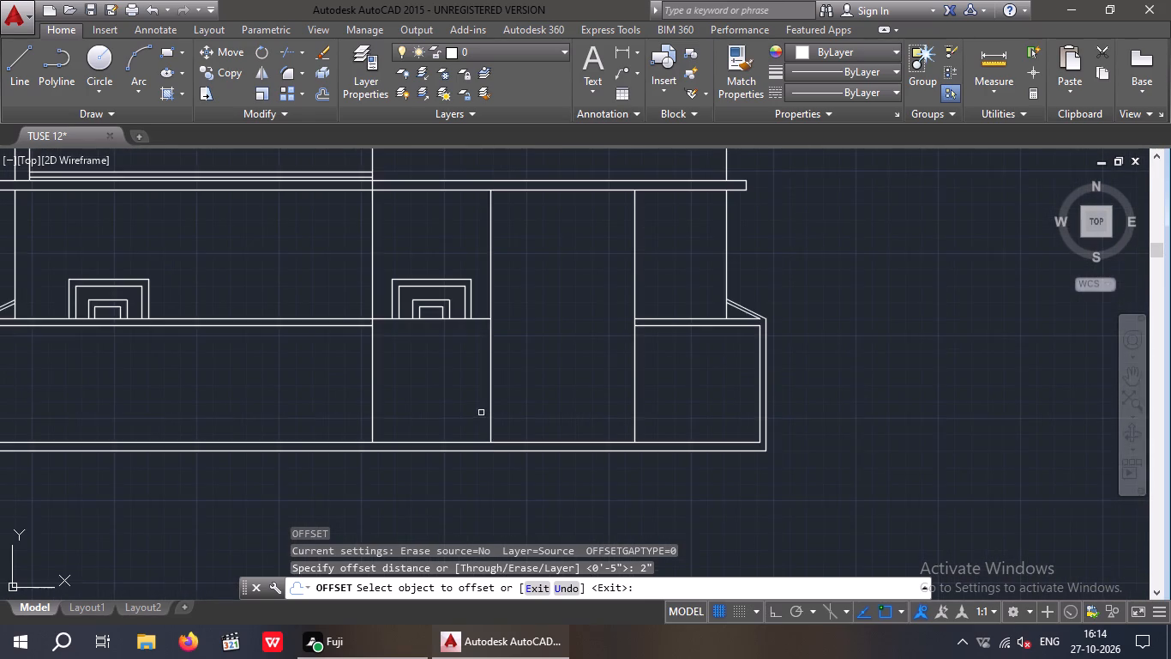
scroll(490, 389, "up", 2)
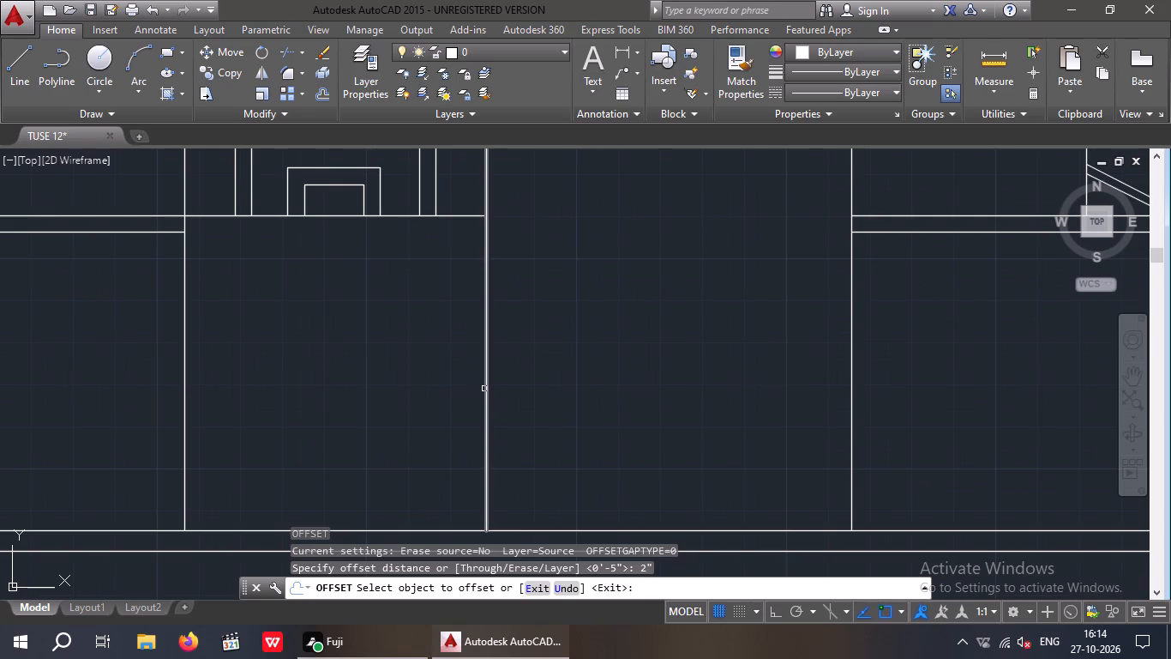
left_click(485, 388)
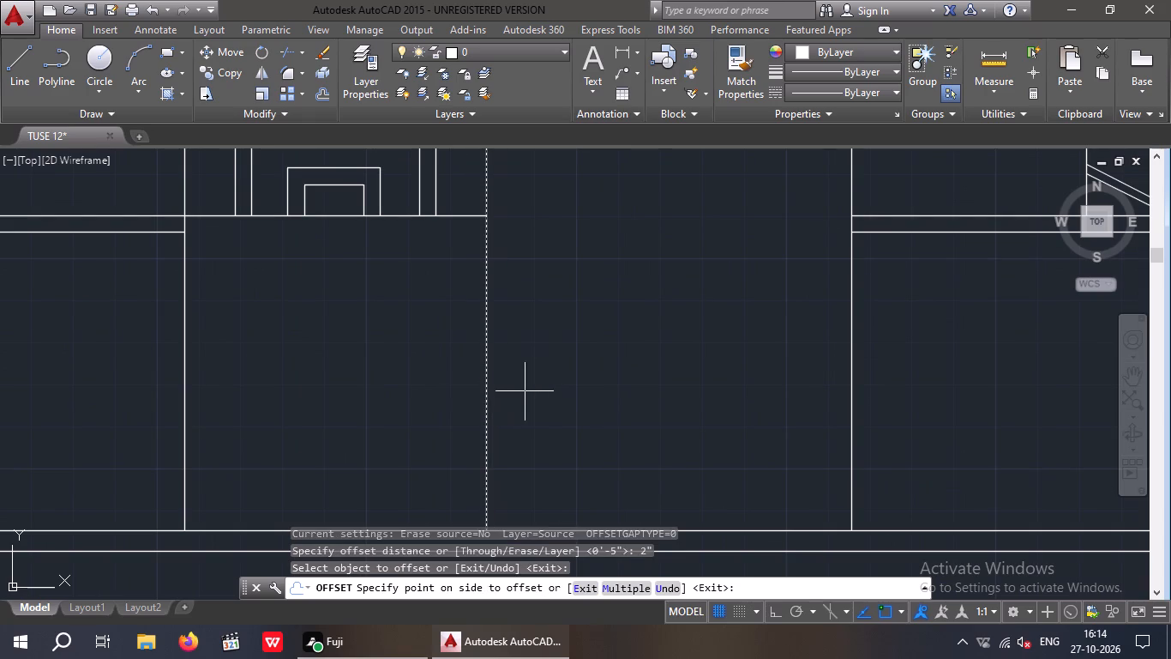
key("Escape")
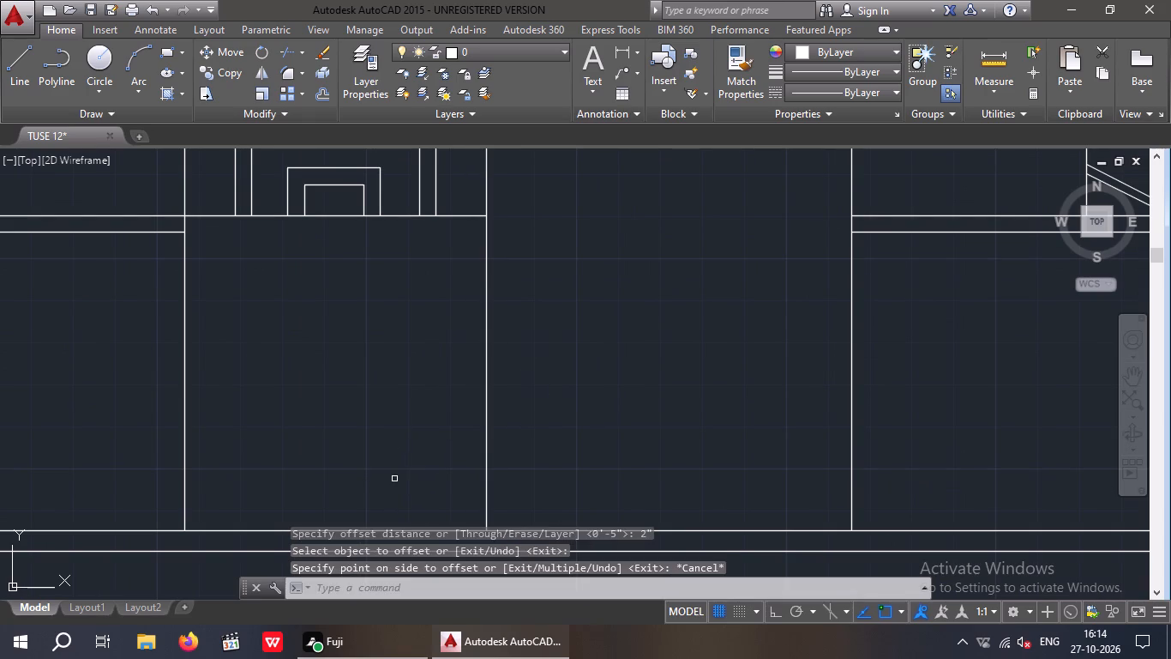
key("space")
key("space")
middle_click_drag(385, 474, 389, 377)
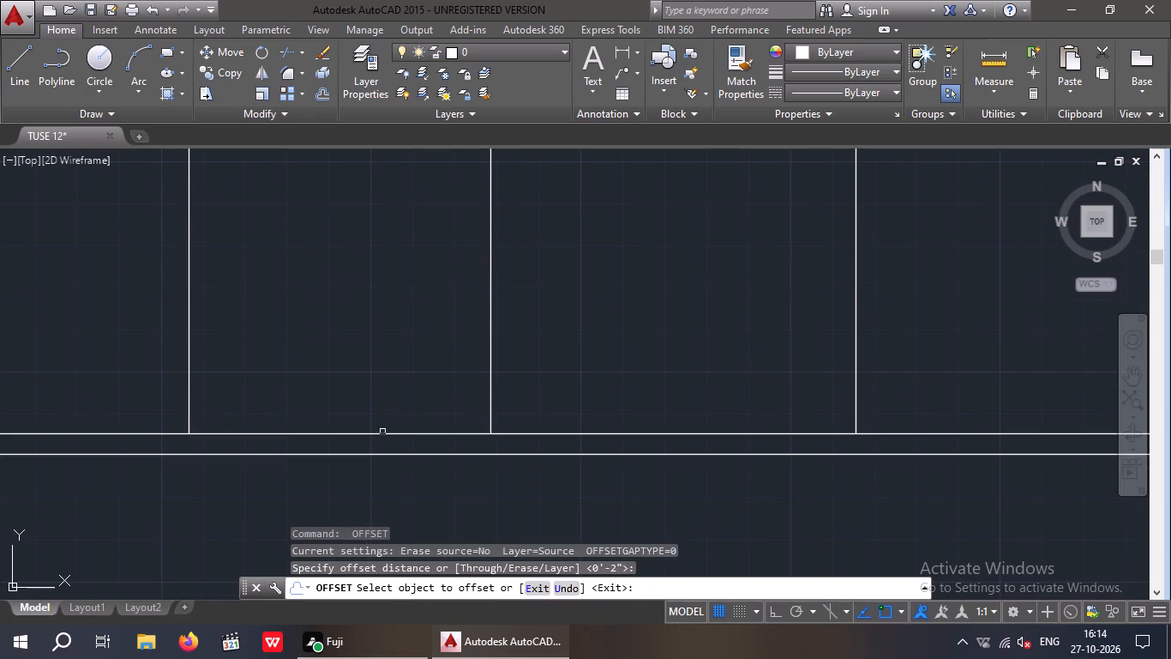
left_click_drag(382, 432, 374, 417)
left_click(374, 402)
key("Escape")
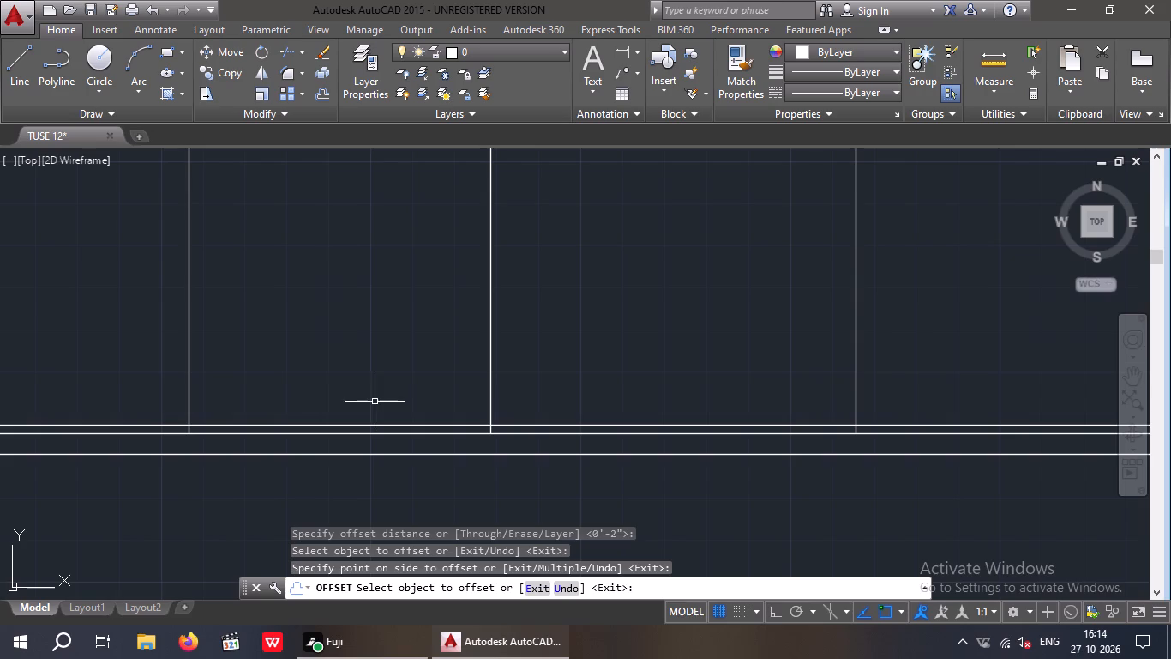
key("Escape")
key("Escape")
Trim the new line above the base on both sides, keeping only the part inside the panel below the right-hand ground-floor window.
type("TR")
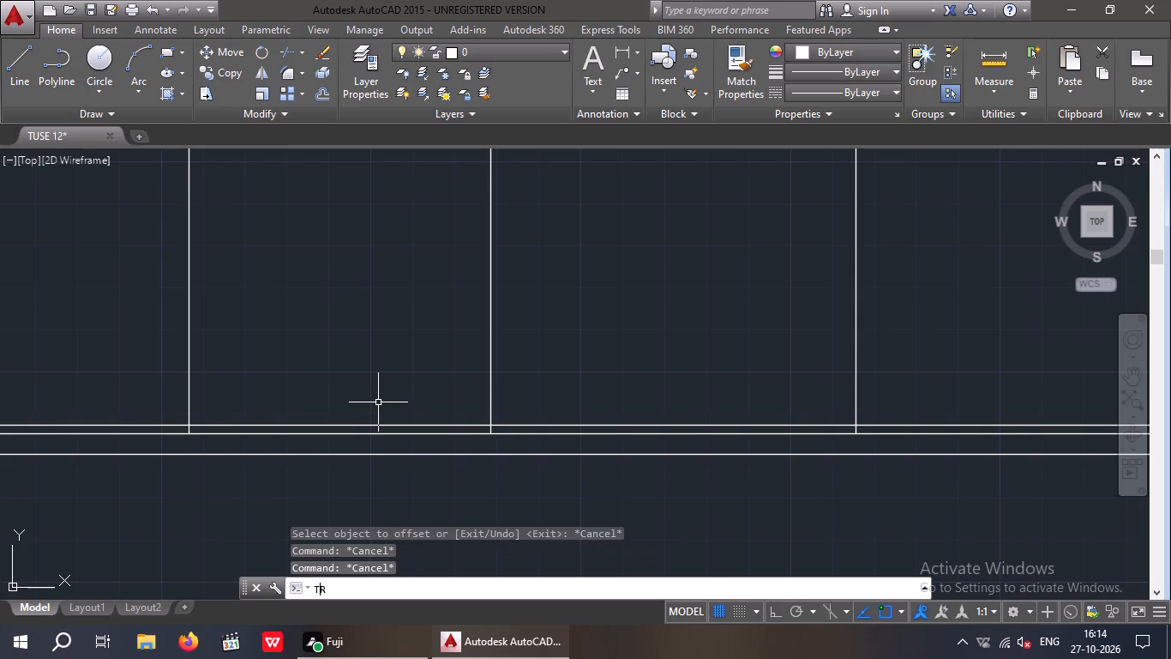
key("space")
key("space")
scroll(503, 414, "up", 4)
middle_click_drag(545, 425, 604, 415)
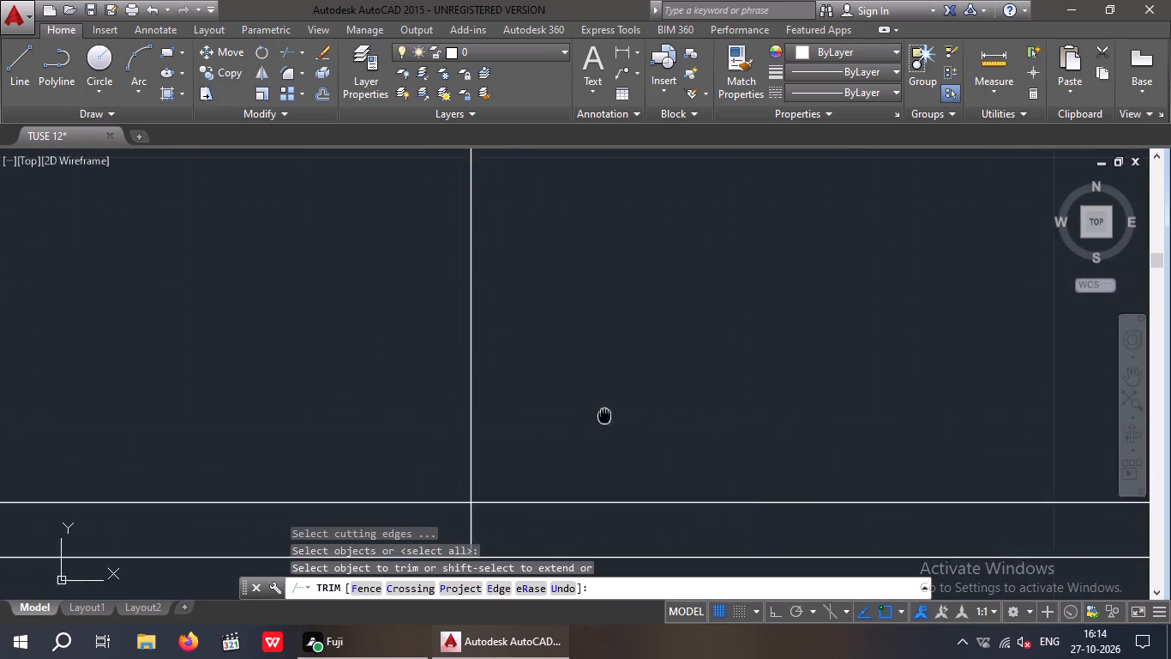
middle_click_drag(604, 415, 632, 406)
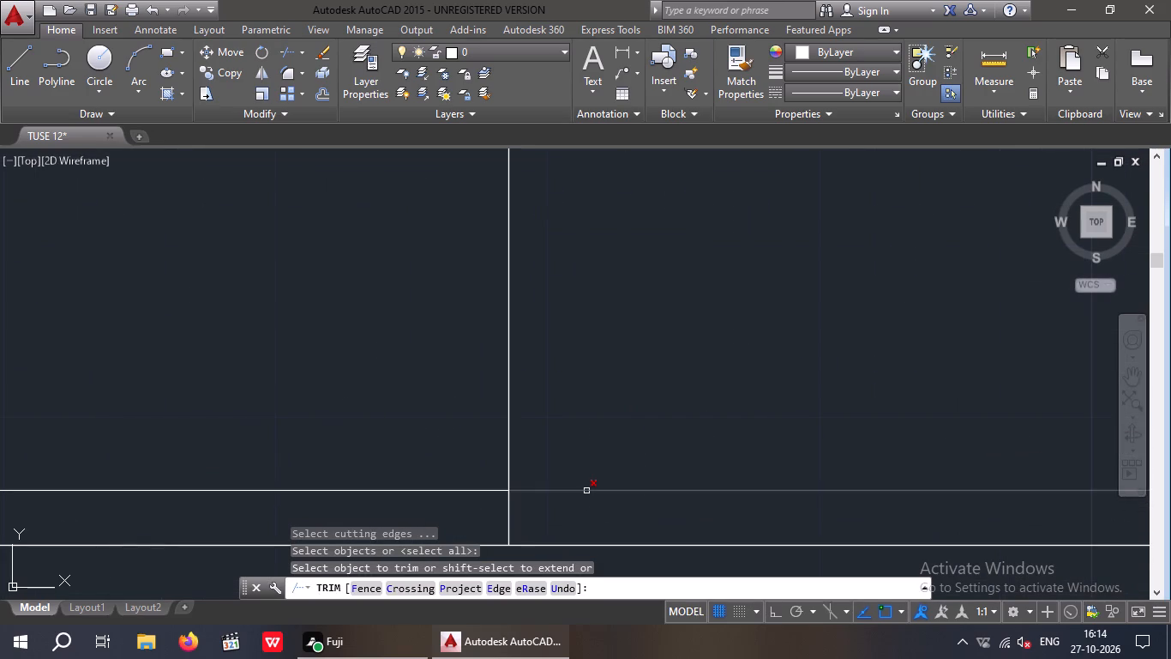
left_click(586, 491)
scroll(610, 453, "down", 3)
middle_click_drag(658, 422, 748, 422)
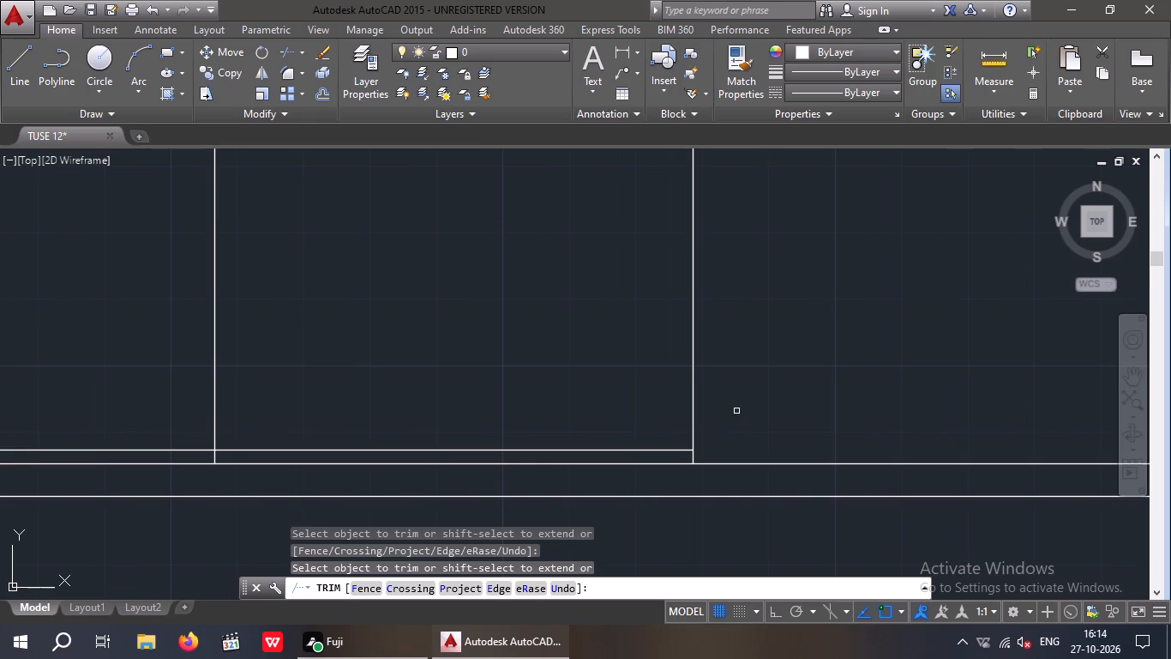
left_click(182, 449)
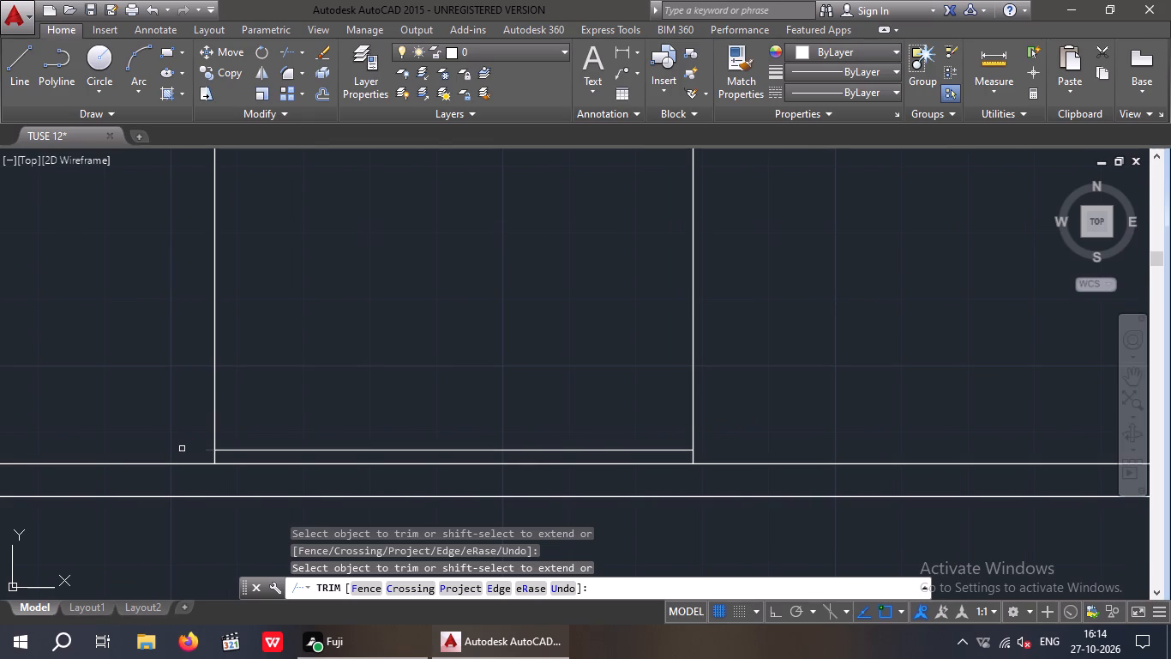
middle_click_drag(195, 426, 222, 492)
scroll(236, 411, "down", 1)
middle_click_drag(233, 420, 237, 490)
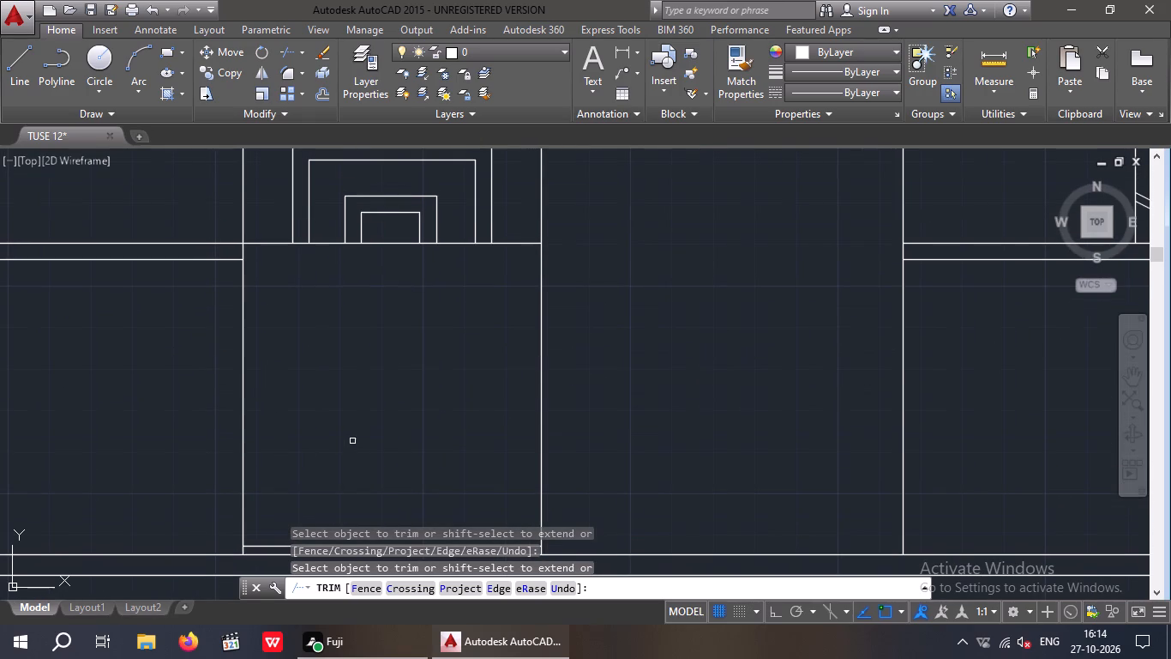
key("Escape")
key("Escape")
key("Escape")
key("Escape")
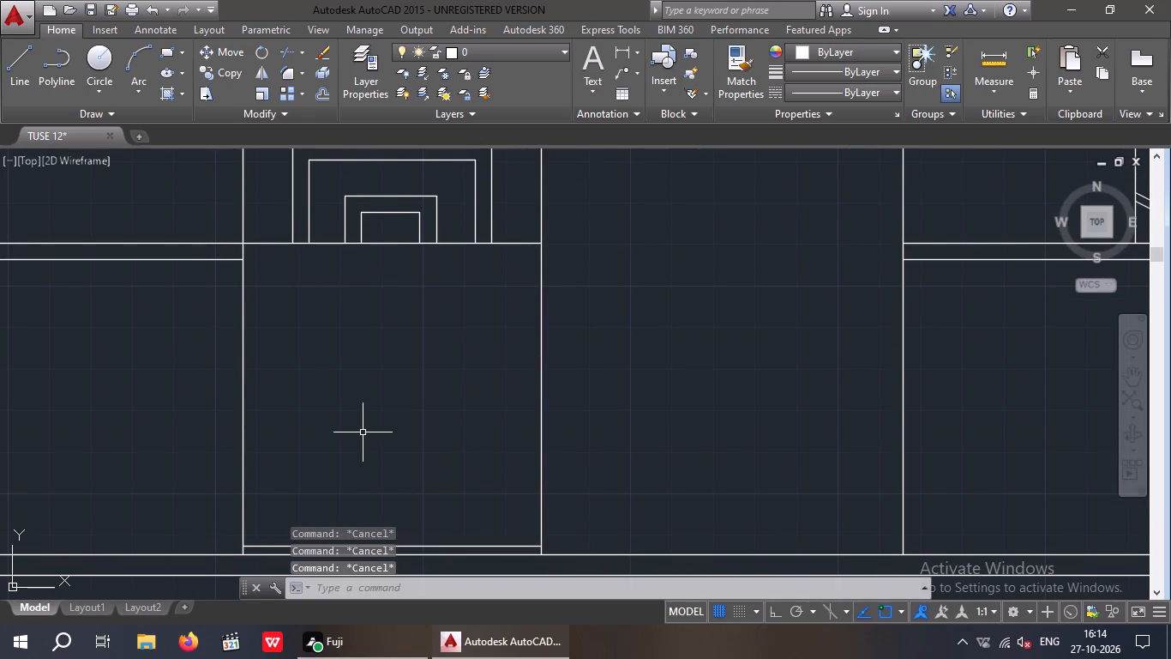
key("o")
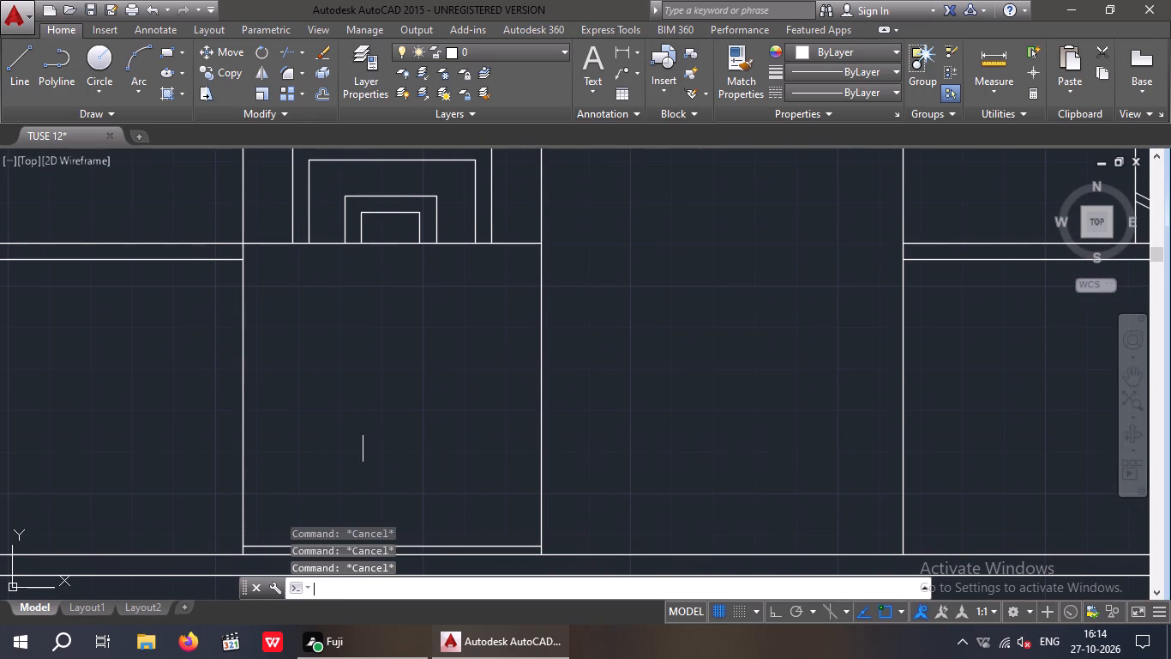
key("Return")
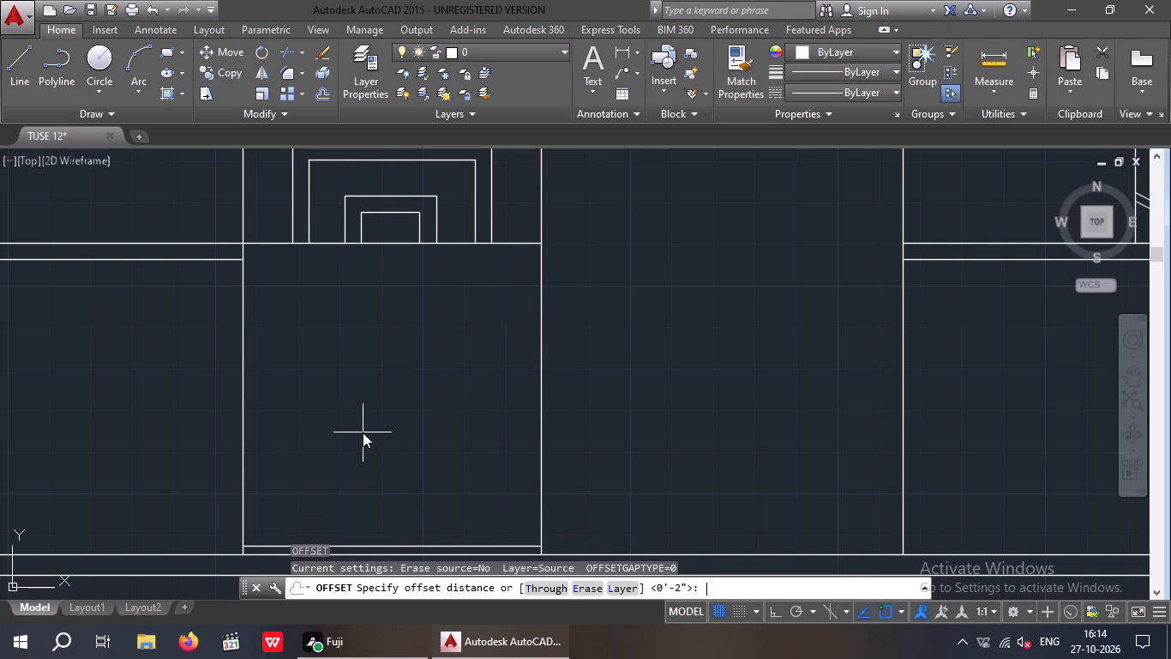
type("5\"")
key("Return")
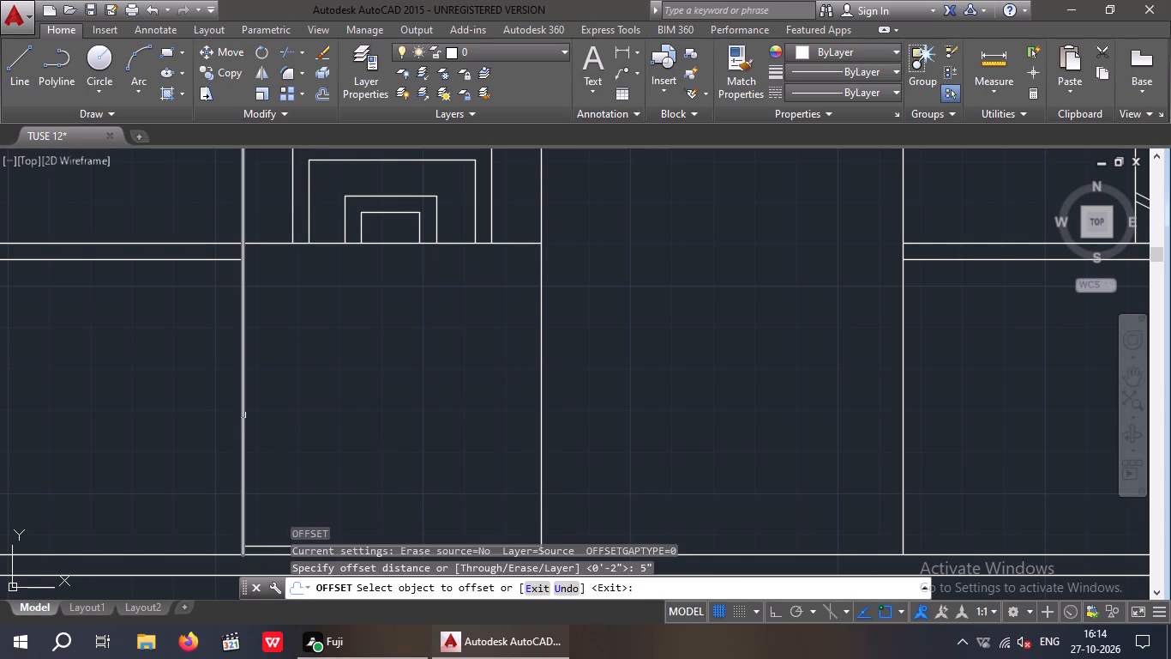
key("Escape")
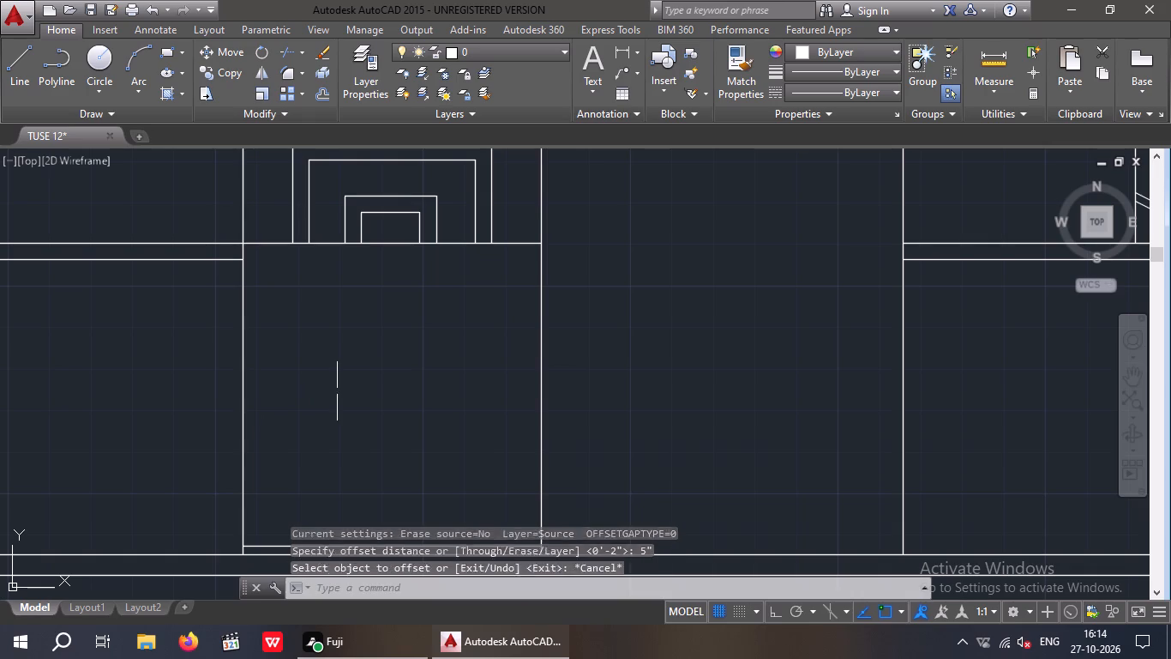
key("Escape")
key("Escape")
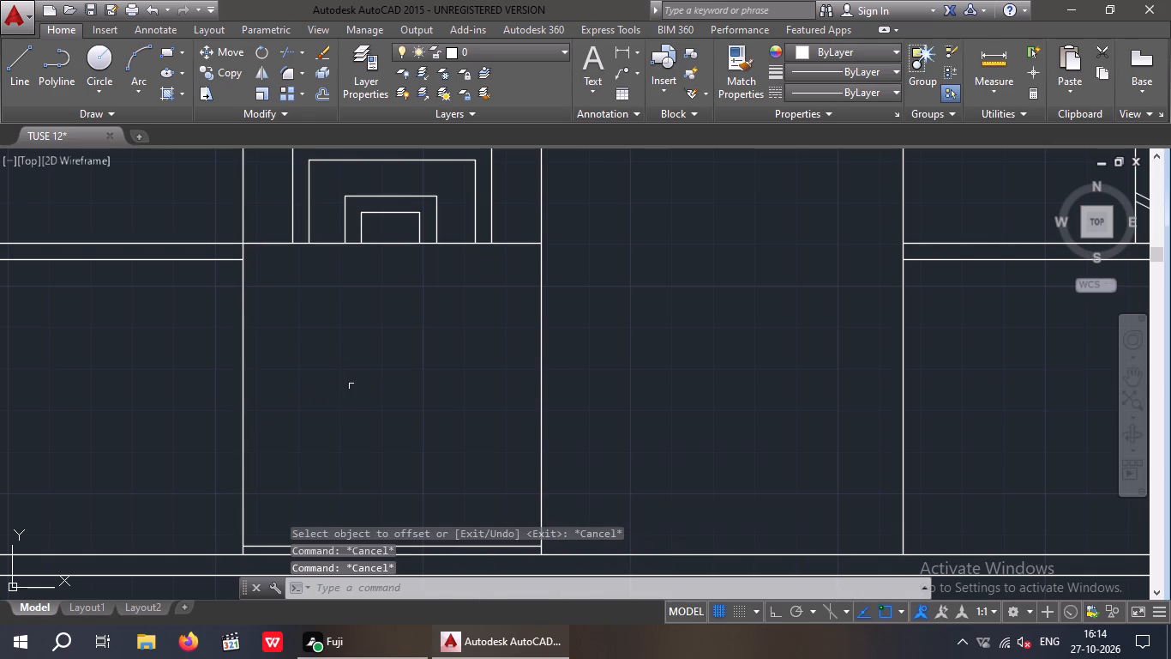
Offset the left vertical edge of the panel below the right-hand ground-floor window 2" inward.
key("o")
key("Return")
key("2")
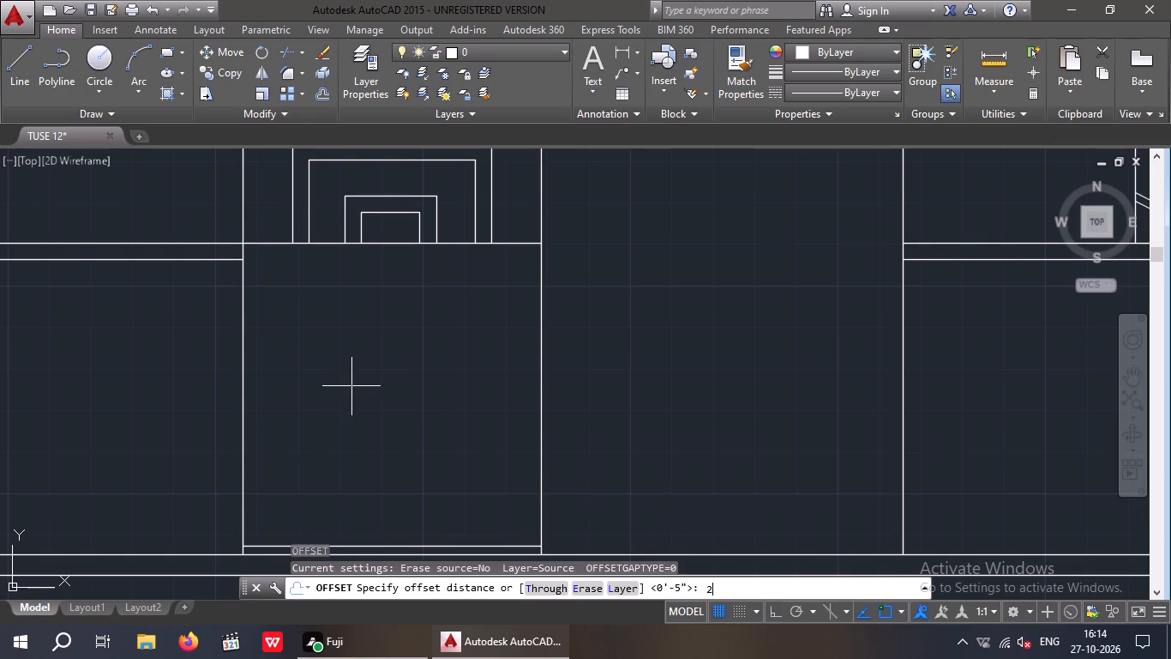
key("shift+quotedbl")
key("Return")
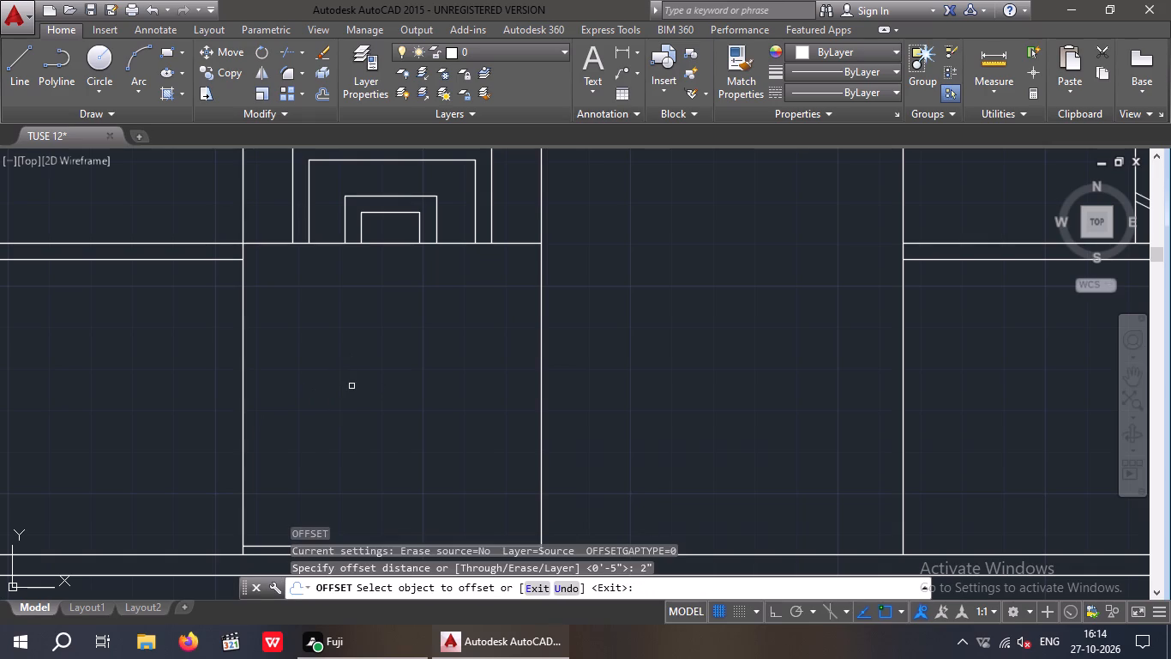
left_click(242, 392)
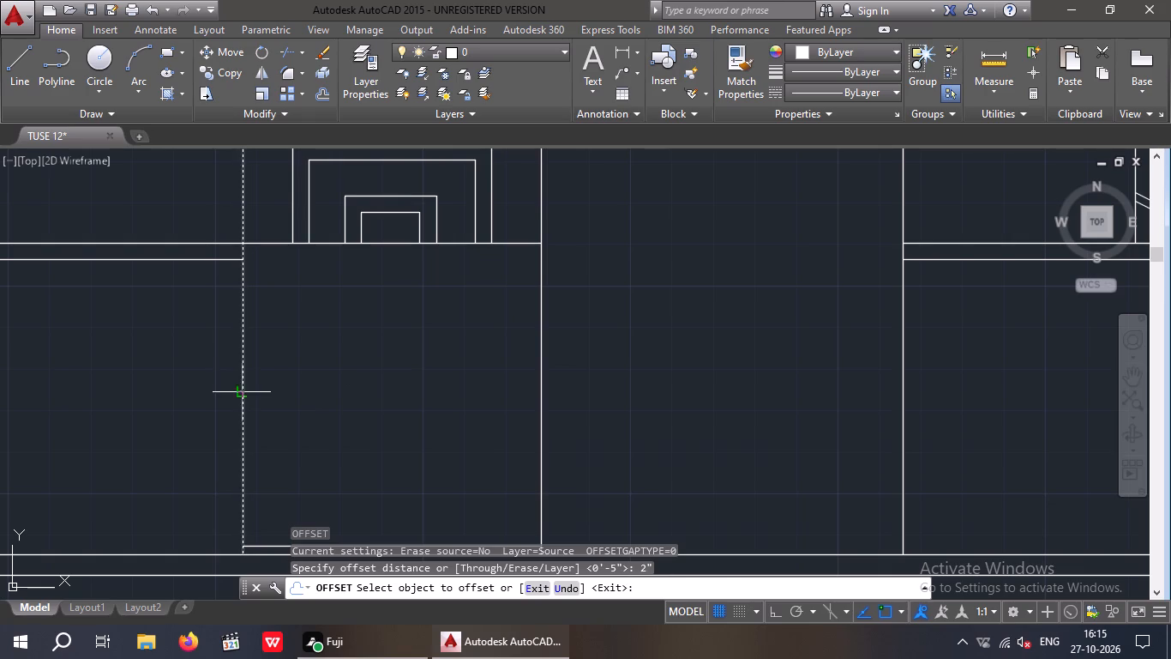
left_click(257, 389)
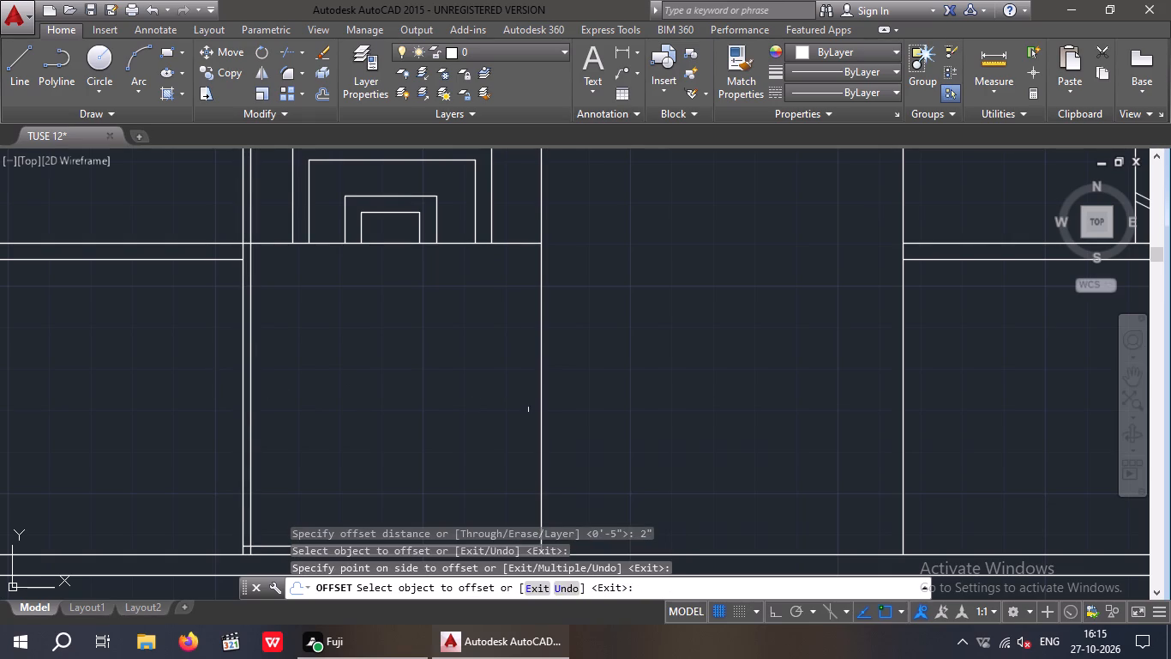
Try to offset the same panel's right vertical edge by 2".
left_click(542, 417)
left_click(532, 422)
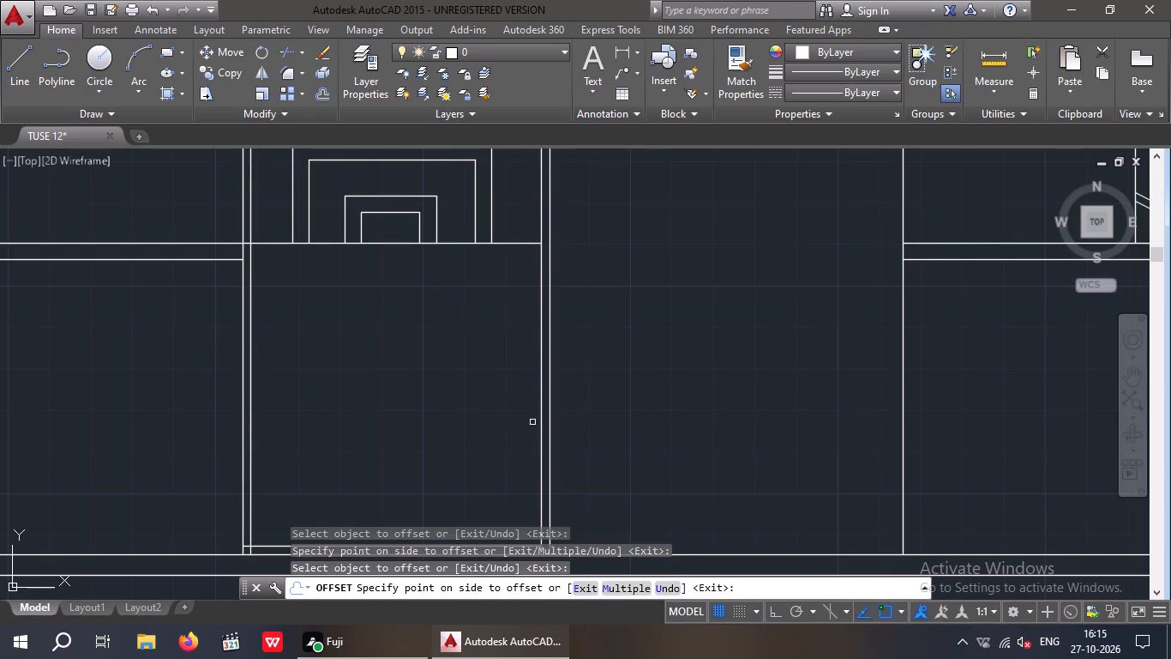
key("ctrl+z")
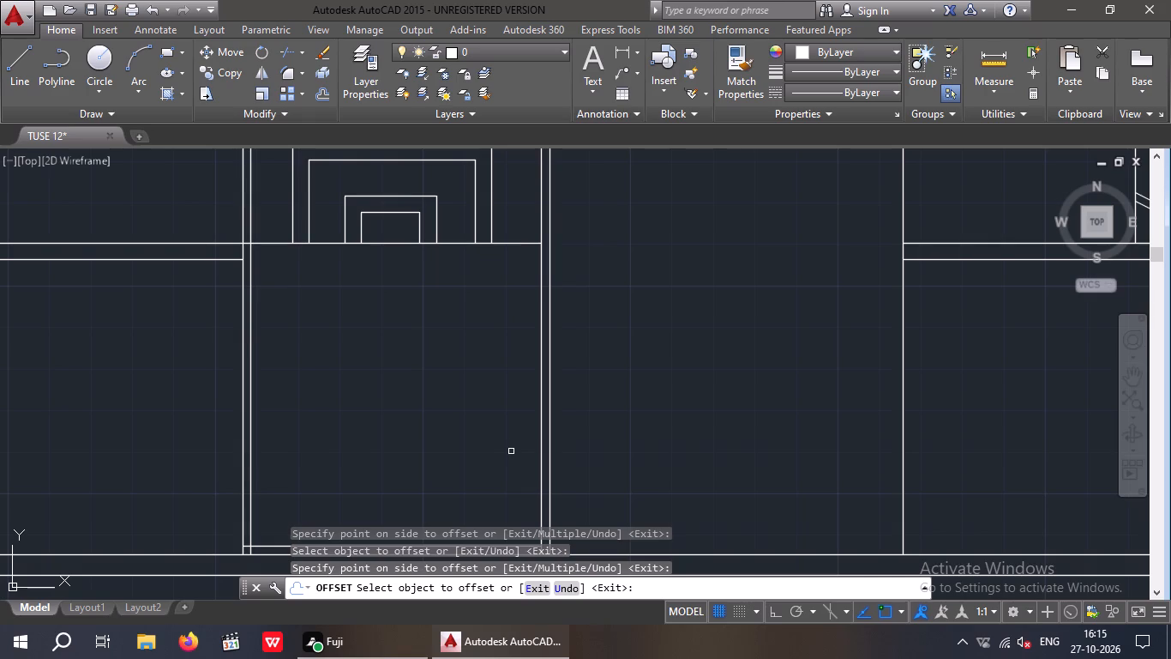
Offset the right vertical edge of the panel below the right-hand ground-floor window 2" inward.
left_click(540, 438)
left_click(515, 453)
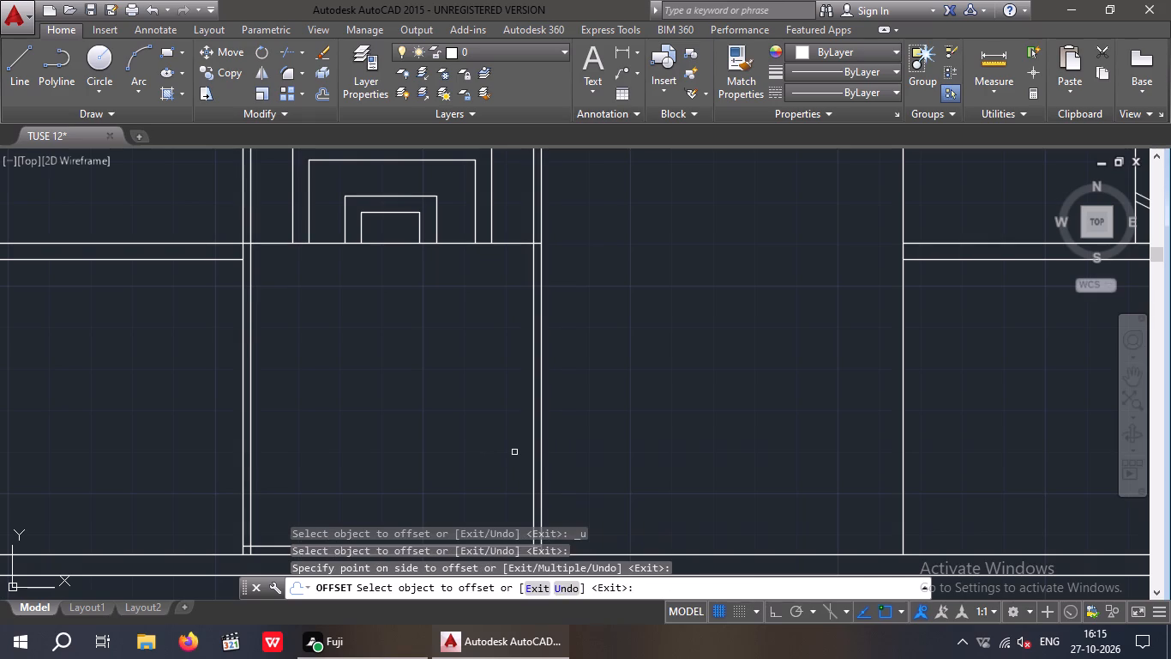
key("Escape")
key("Escape")
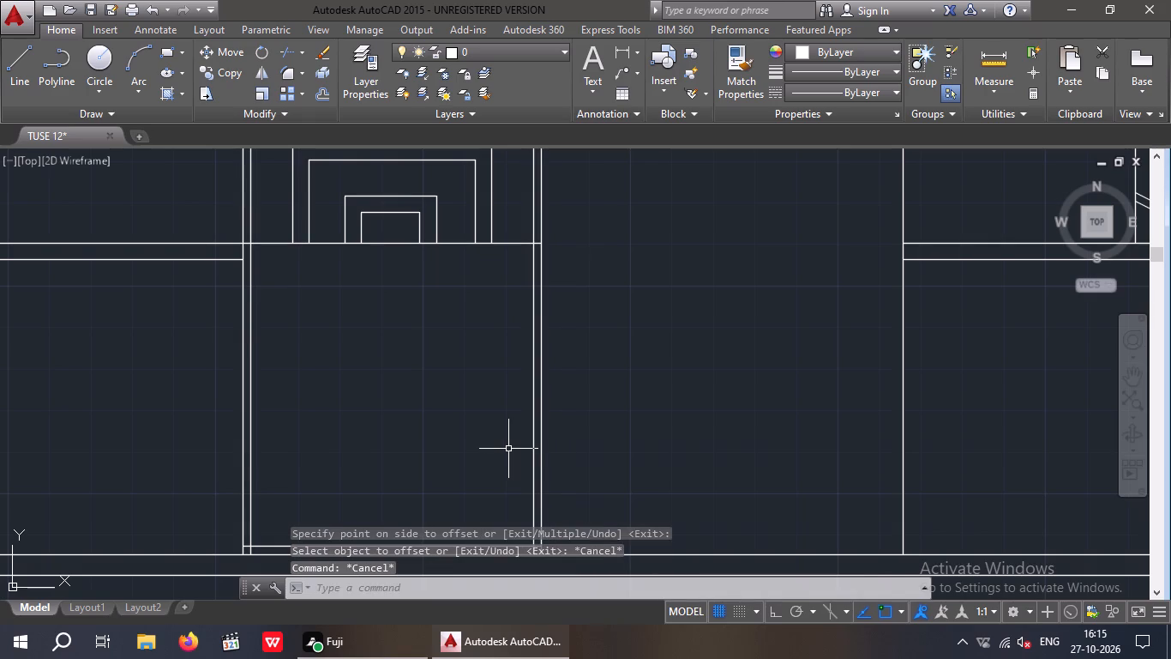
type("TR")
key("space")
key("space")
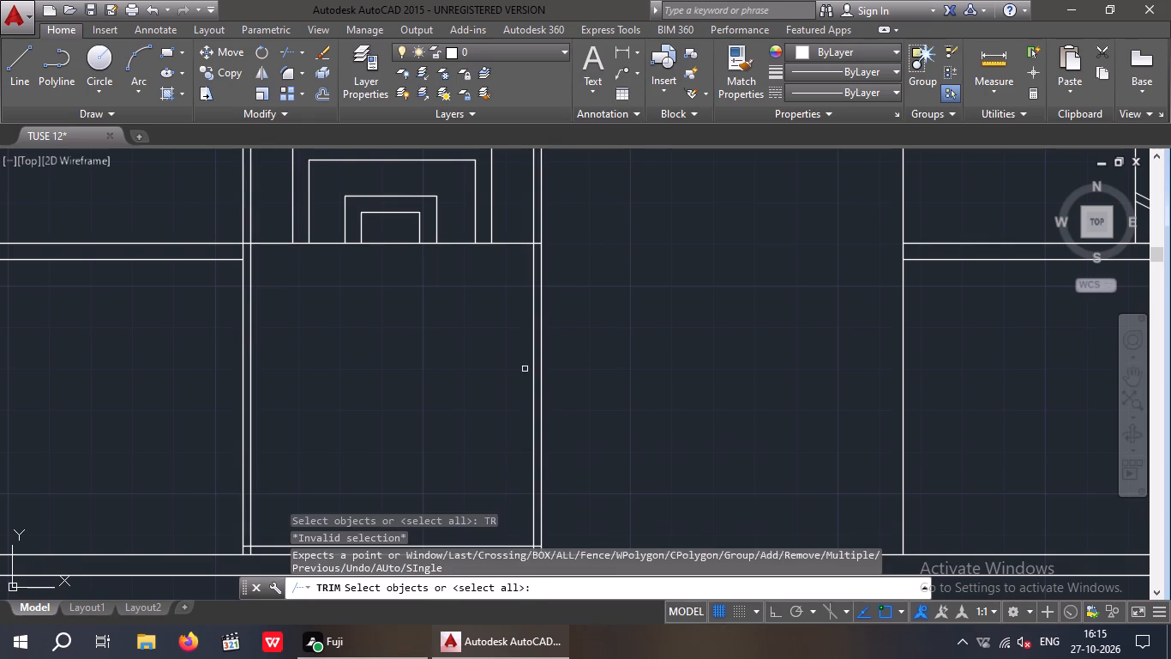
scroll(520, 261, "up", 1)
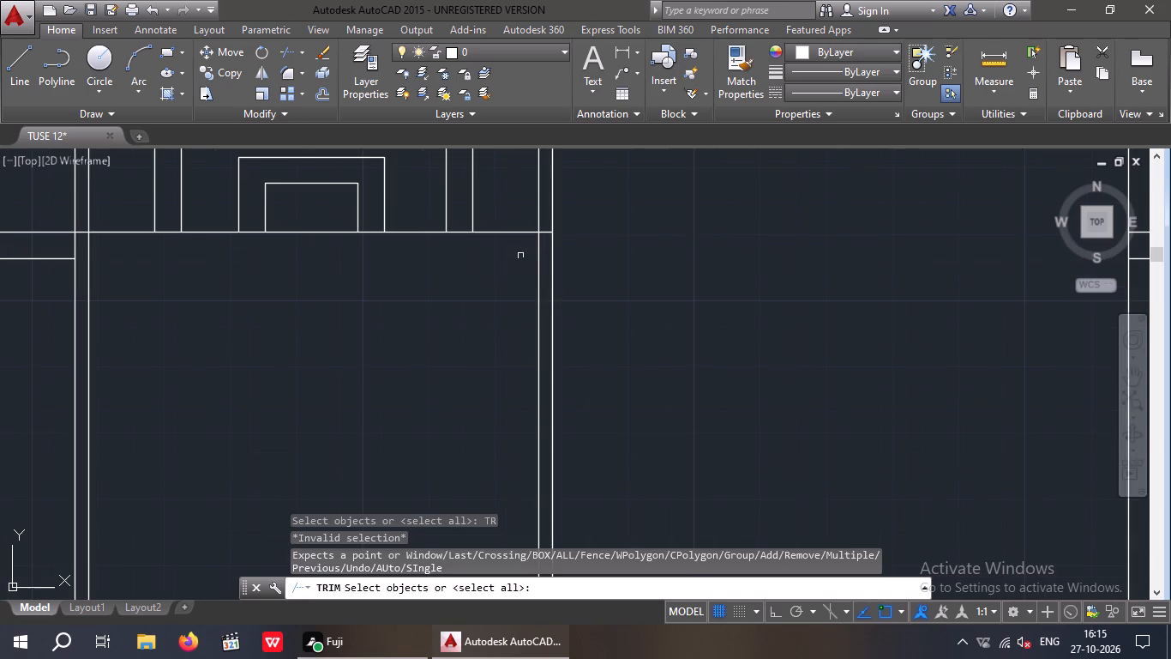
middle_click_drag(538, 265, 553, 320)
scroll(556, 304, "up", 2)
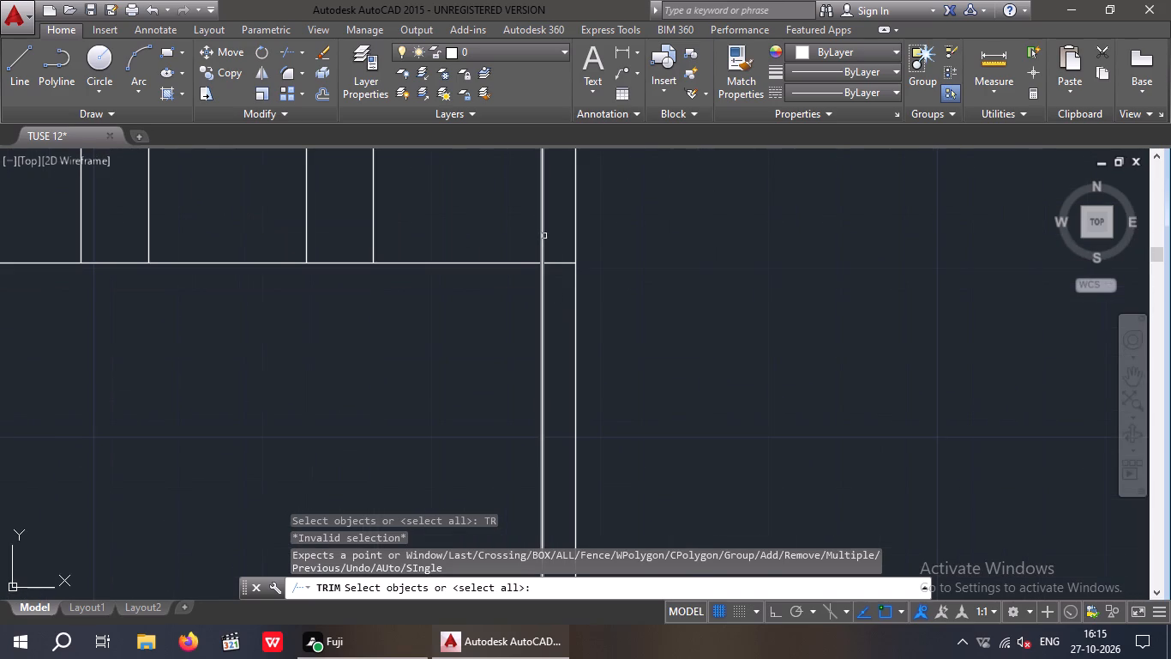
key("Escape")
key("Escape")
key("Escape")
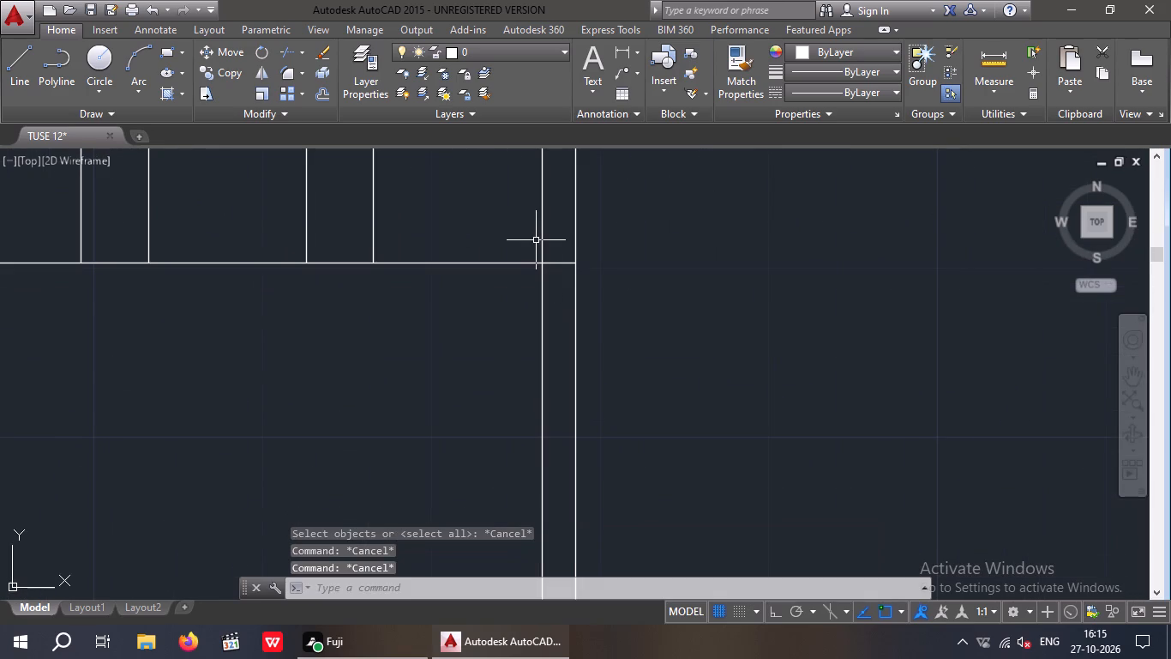
Trim off the parts of both vertical inner border lines that extend above the panel's top edge.
key("t")
type("R")
key("space")
key("space")
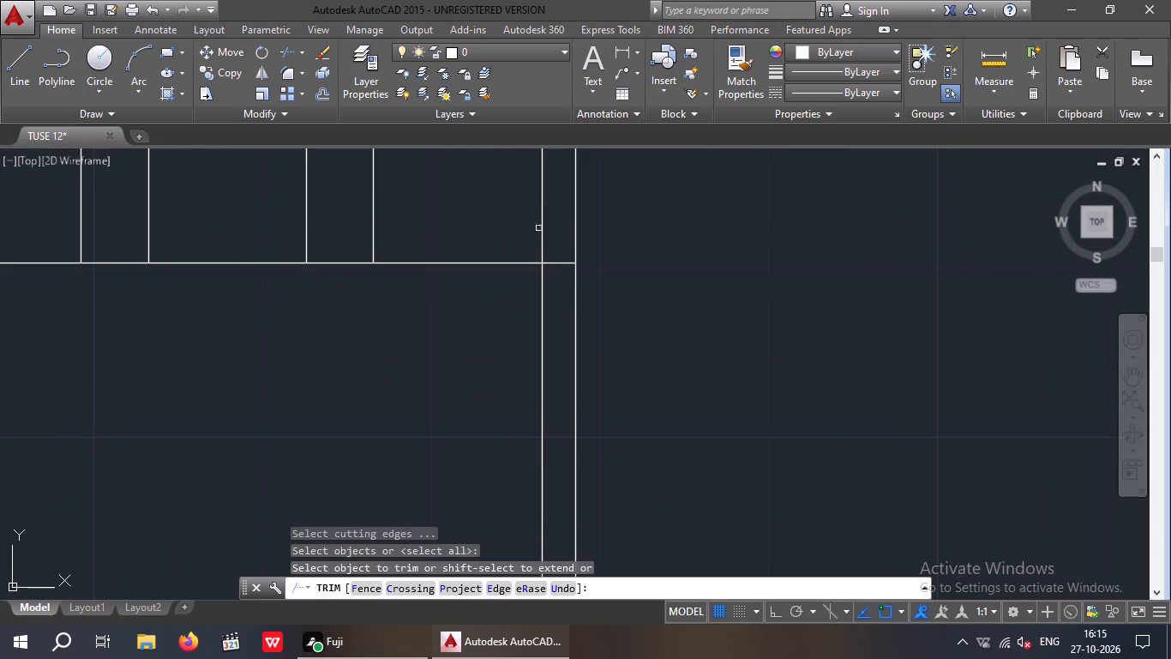
left_click(543, 227)
scroll(543, 227, "down", 3)
middle_click_drag(495, 305, 502, 323)
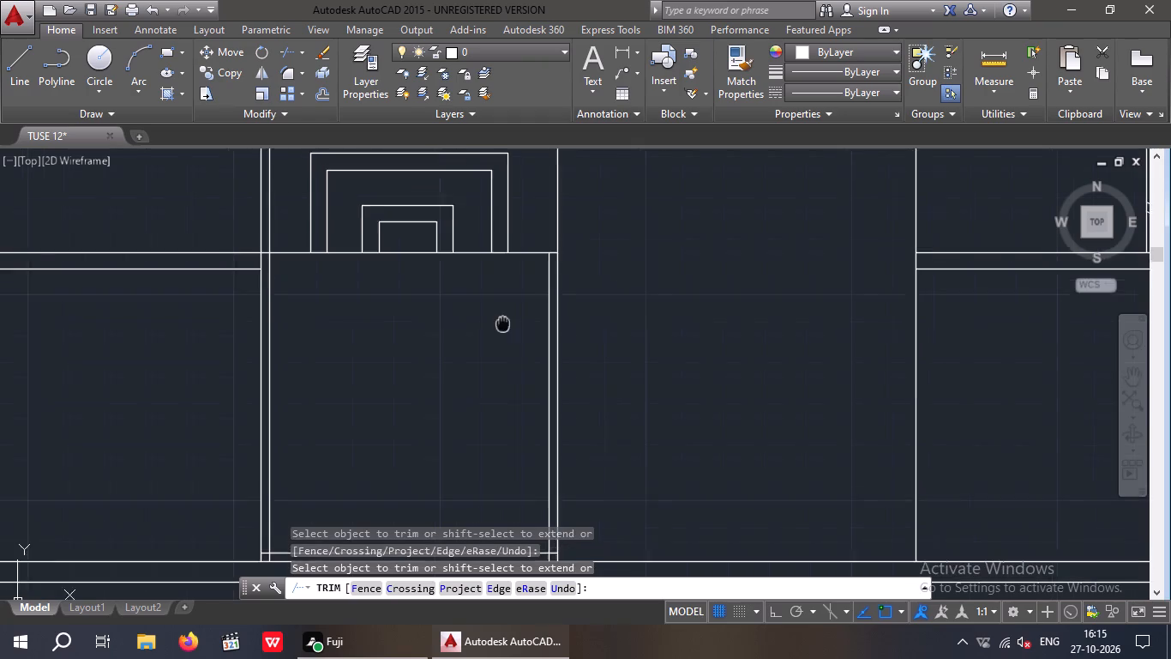
middle_click_drag(502, 323, 543, 399)
scroll(316, 336, "up", 4)
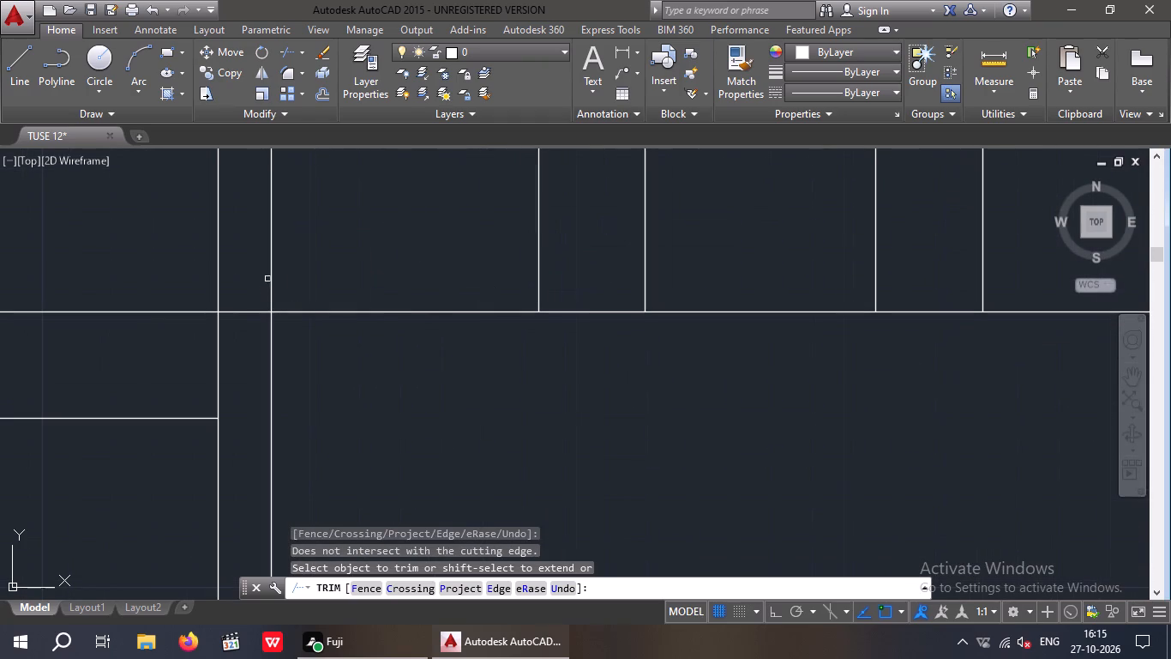
left_click(270, 276)
scroll(270, 269, "down", 3)
middle_click_drag(354, 362, 331, 292)
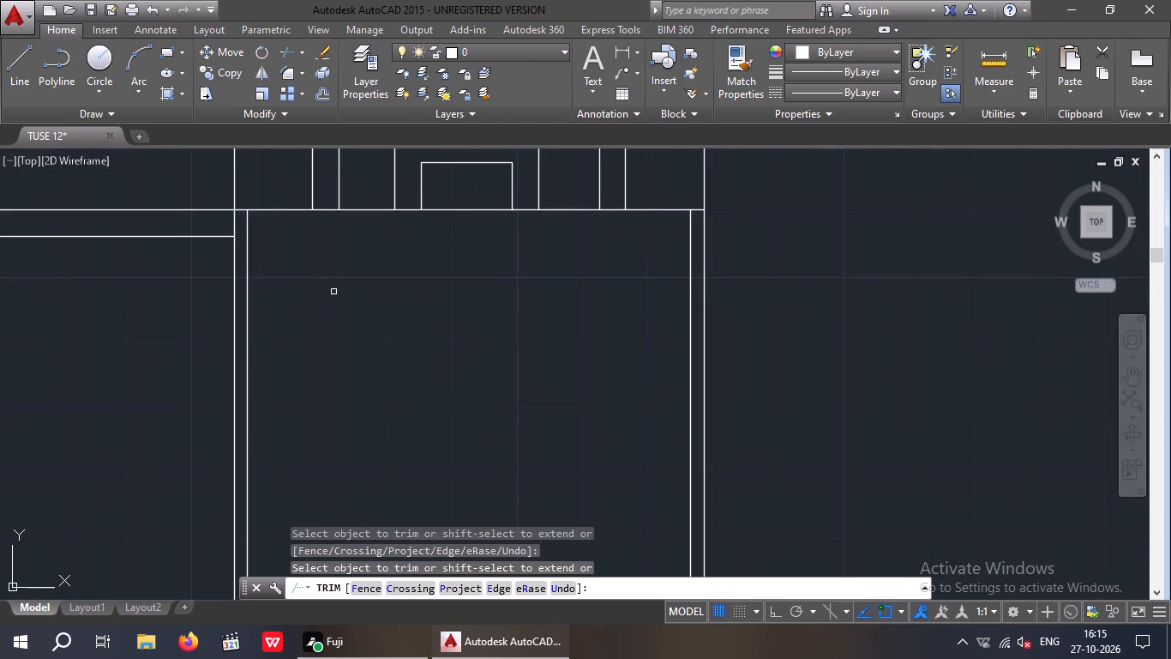
Trim the overlapping line ends at the inner border's lower-left corner to form a clean corner.
scroll(348, 300, "down", 2)
scroll(304, 461, "up", 5)
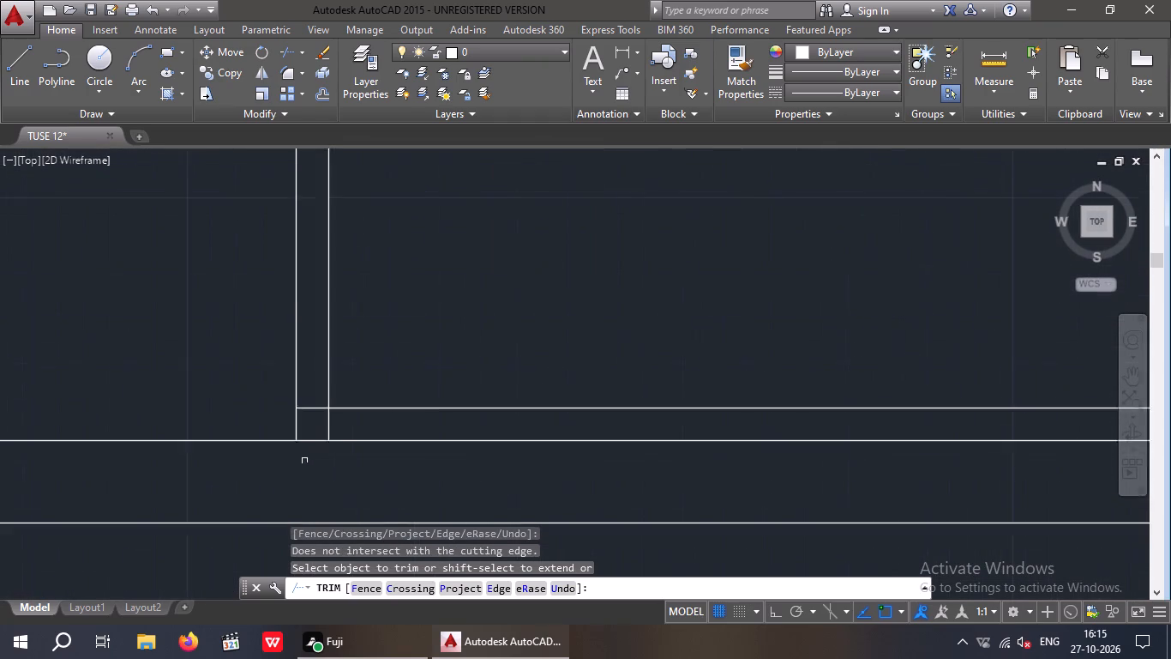
scroll(307, 420, "up", 1)
left_click(341, 384)
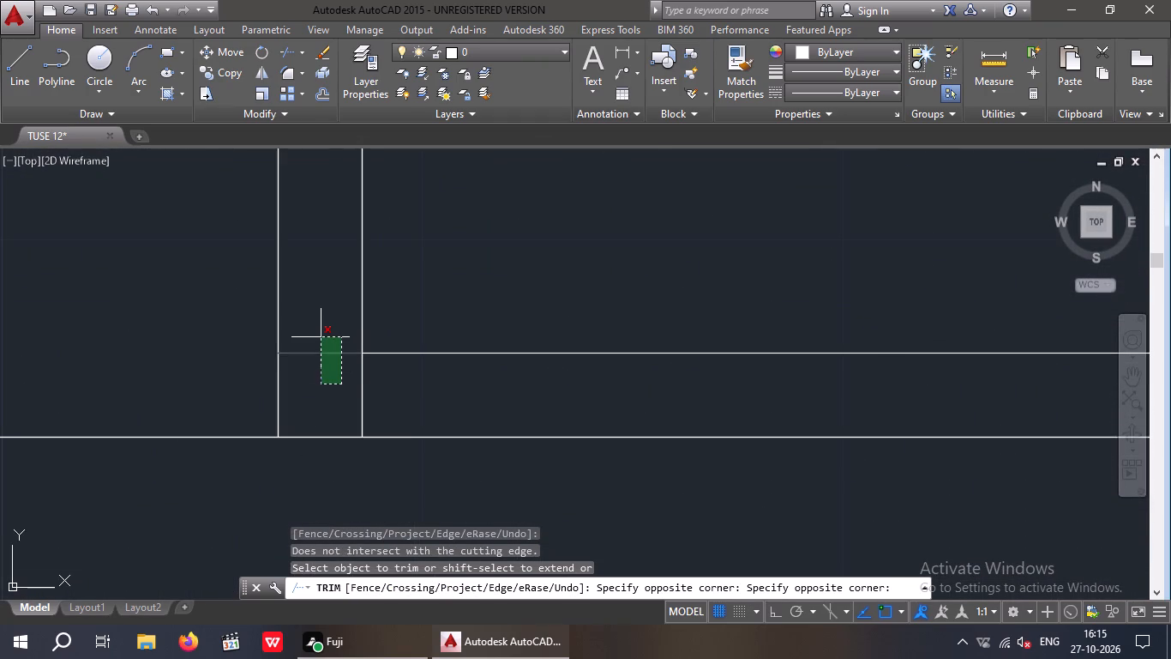
left_click(321, 337)
scroll(321, 337, "down", 2)
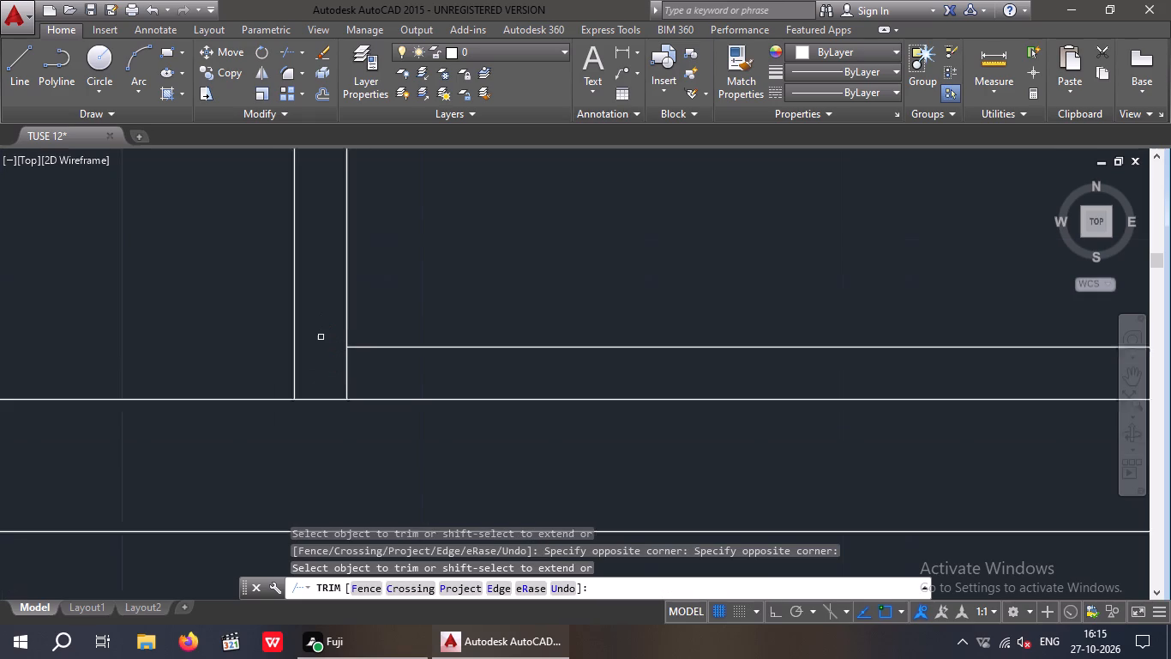
scroll(321, 337, "down", 1)
middle_click_drag(357, 426, 359, 439)
scroll(333, 376, "up", 3)
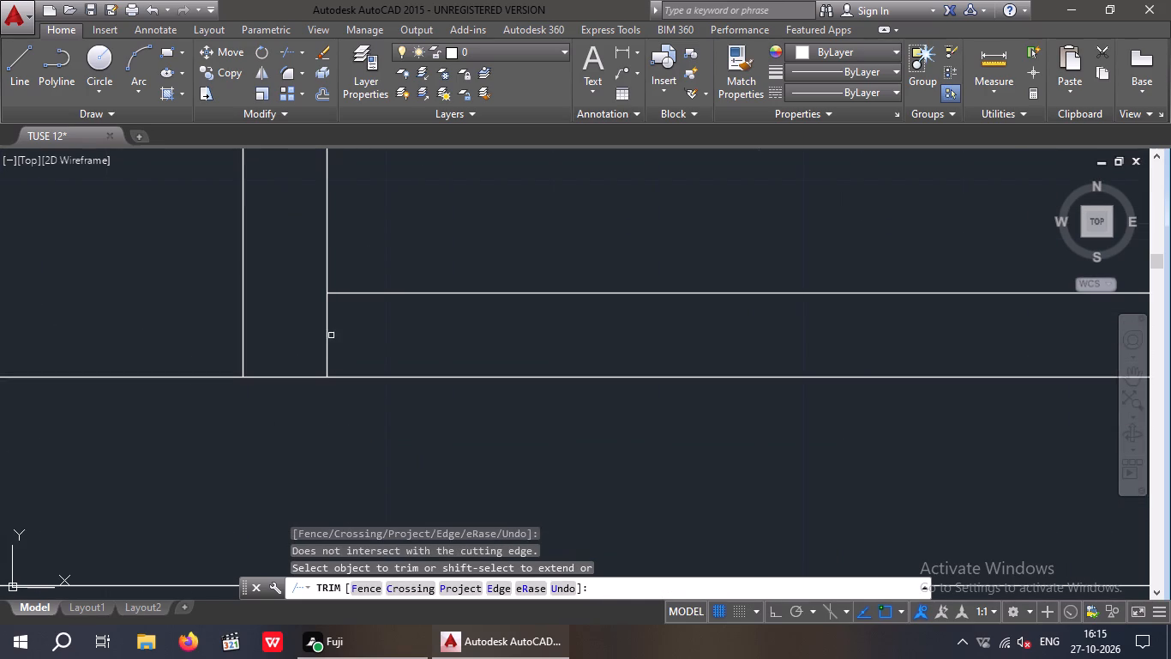
left_click_drag(349, 321, 315, 343)
left_click(315, 343)
scroll(312, 343, "down", 3)
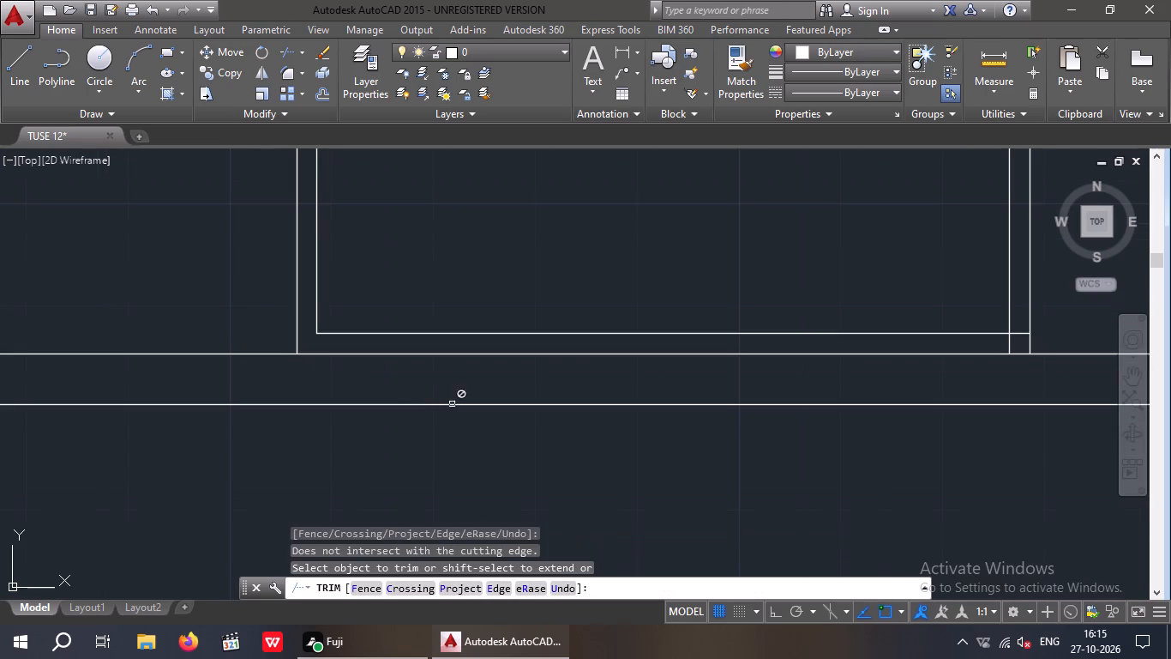
Trim the overlapping line ends at the inner border's lower-right corner to form a clean corner.
middle_click_drag(452, 404, 362, 481)
scroll(411, 447, "down", 2)
scroll(616, 438, "up", 3)
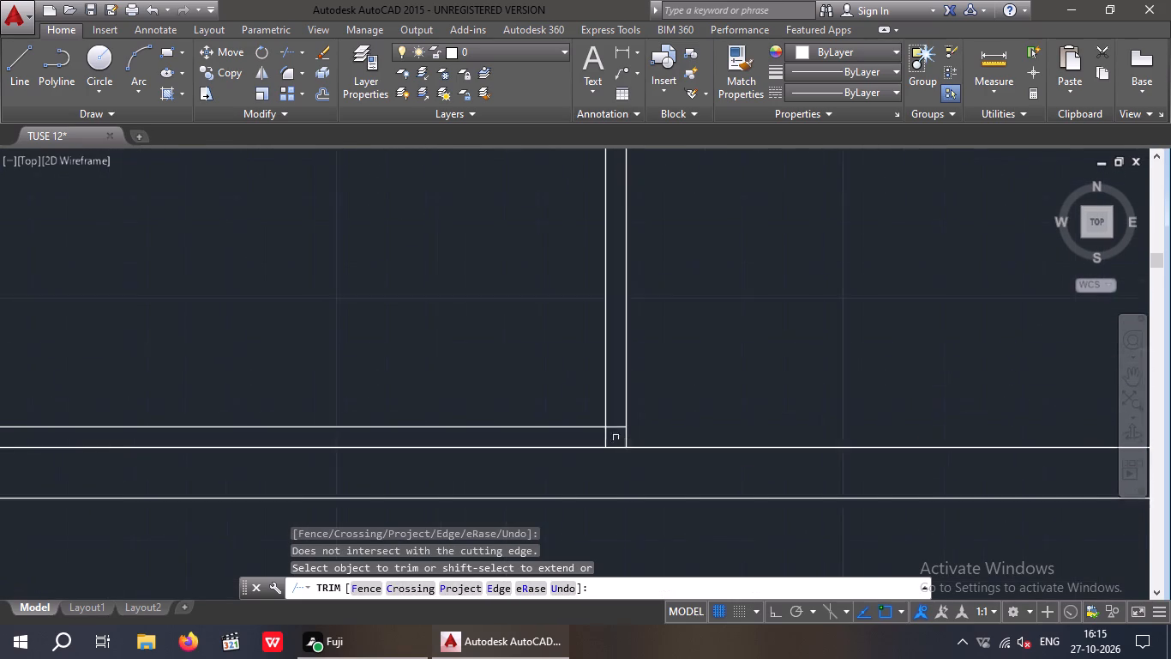
scroll(599, 440, "up", 3)
left_click_drag(631, 423, 597, 444)
left_click(593, 444)
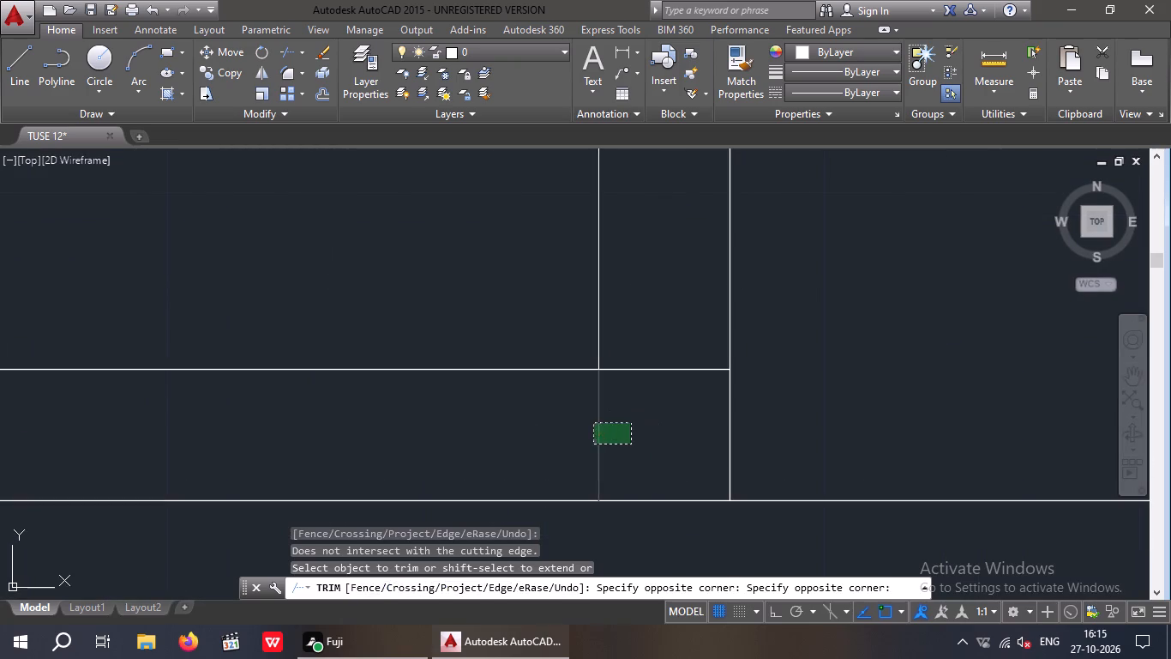
left_click(667, 436)
left_click(642, 356)
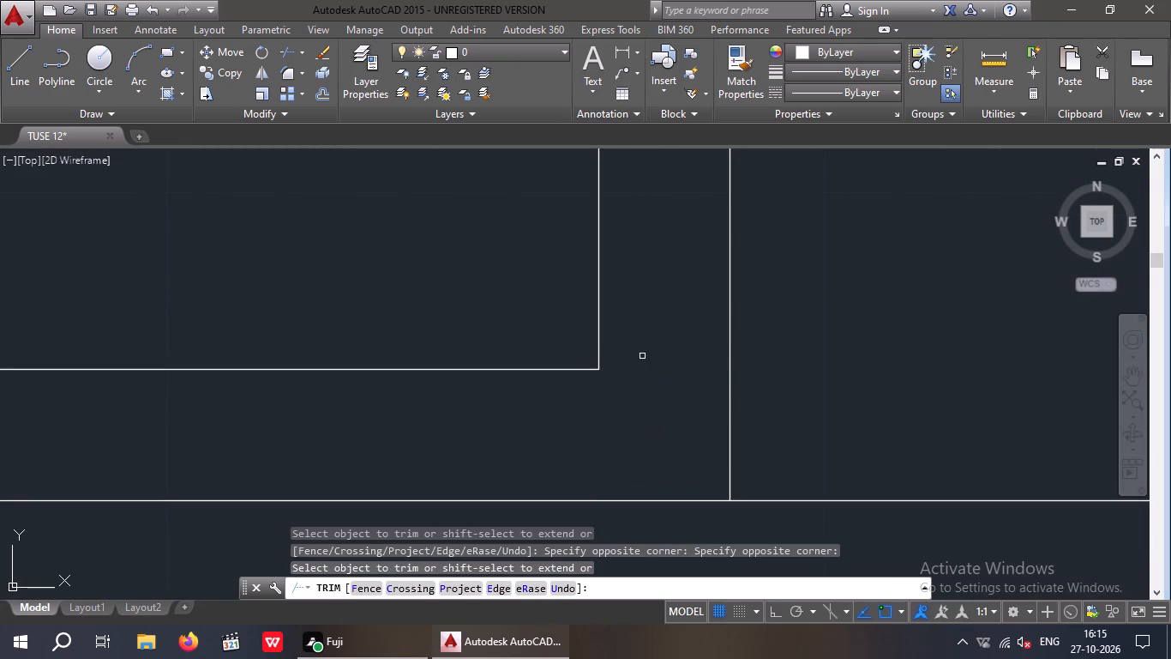
scroll(642, 356, "down", 3)
middle_click_drag(557, 342, 569, 495)
scroll(561, 402, "down", 3)
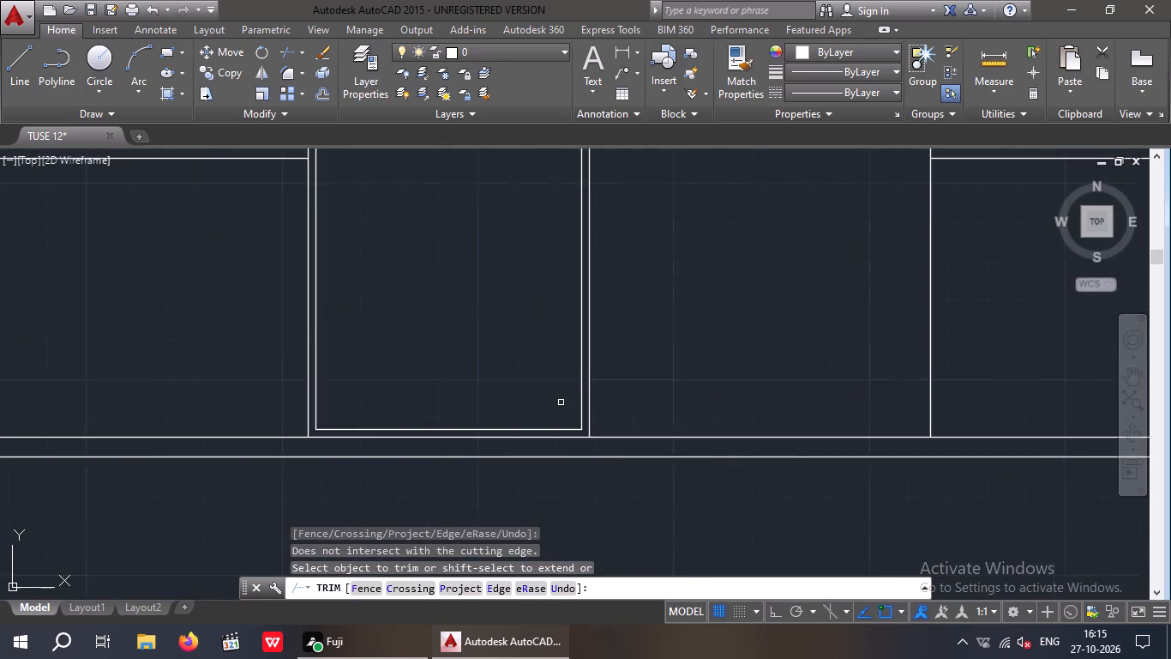
middle_click_drag(565, 408, 574, 525)
middle_click_drag(573, 454, 573, 487)
middle_click_drag(535, 451, 539, 422)
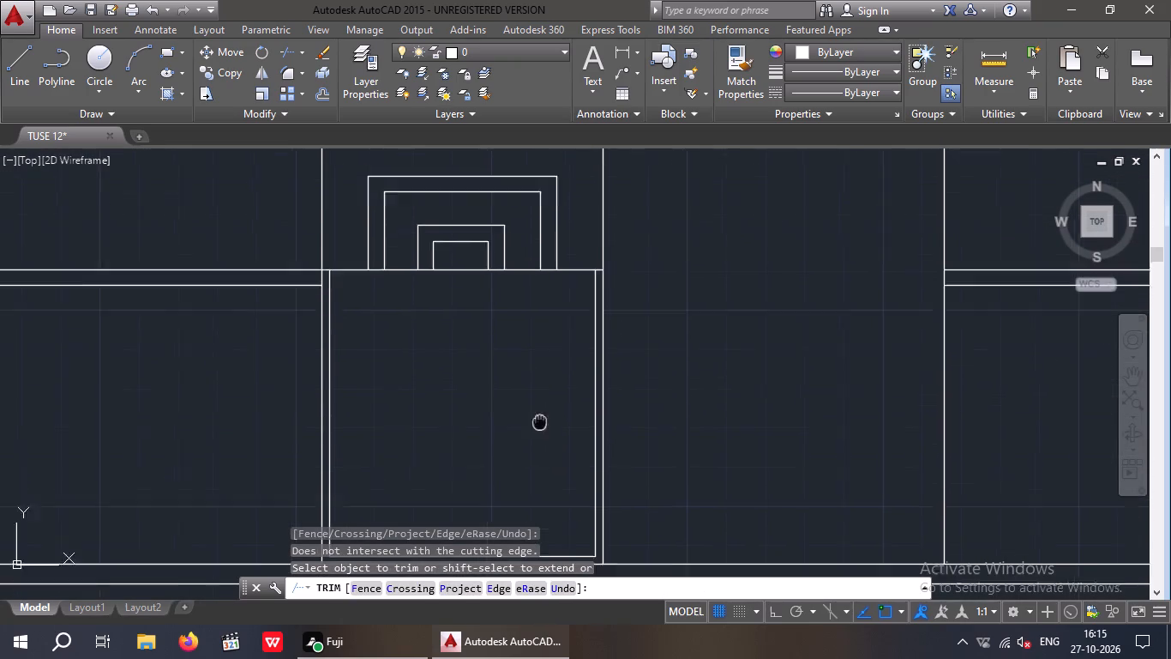
middle_click_drag(539, 422, 543, 405)
middle_click_drag(545, 402, 579, 251)
middle_click_drag(578, 339, 573, 431)
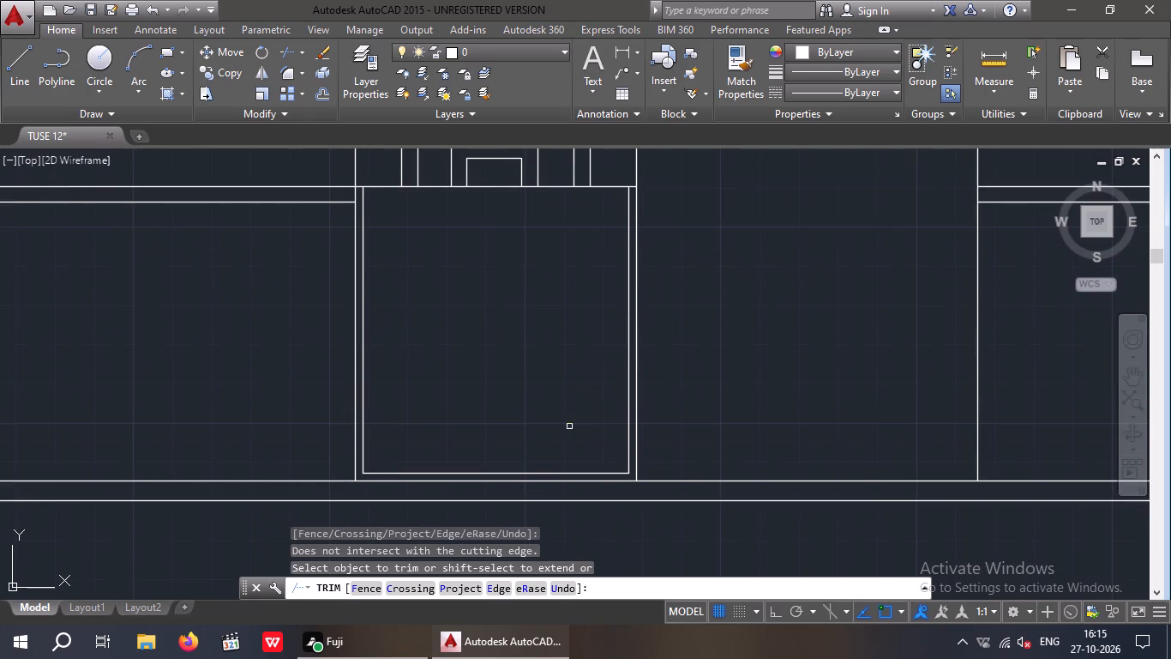
key("Escape")
key("Escape")
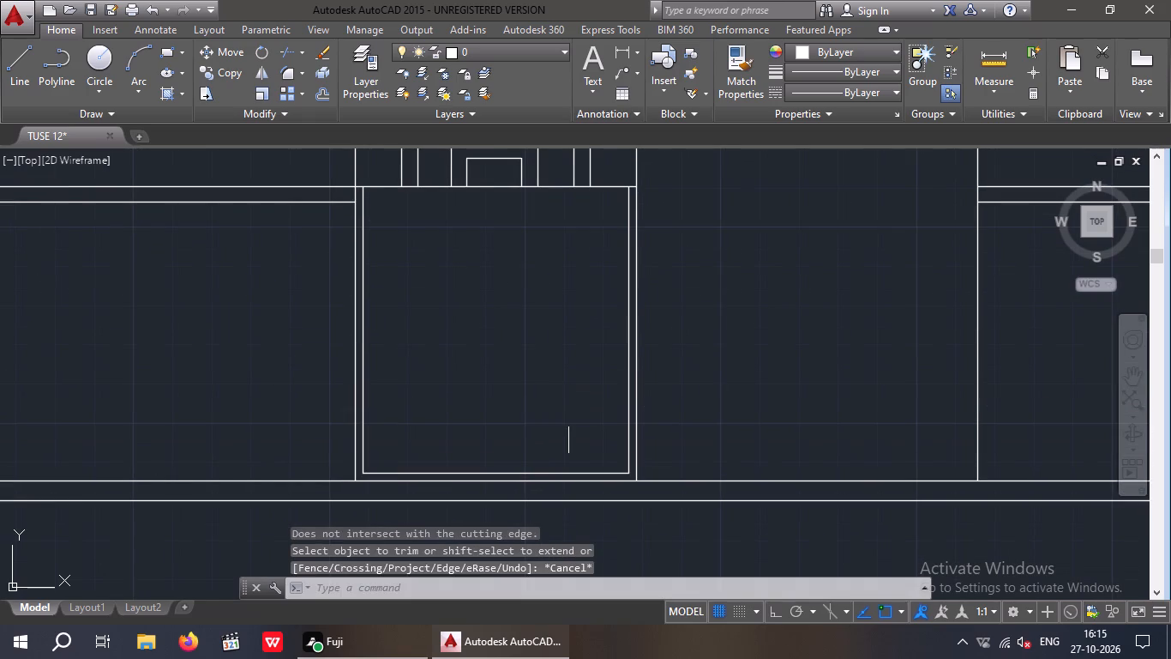
Offset the right, bottom and left lines of the panel's inner border 5" inward.
key("o")
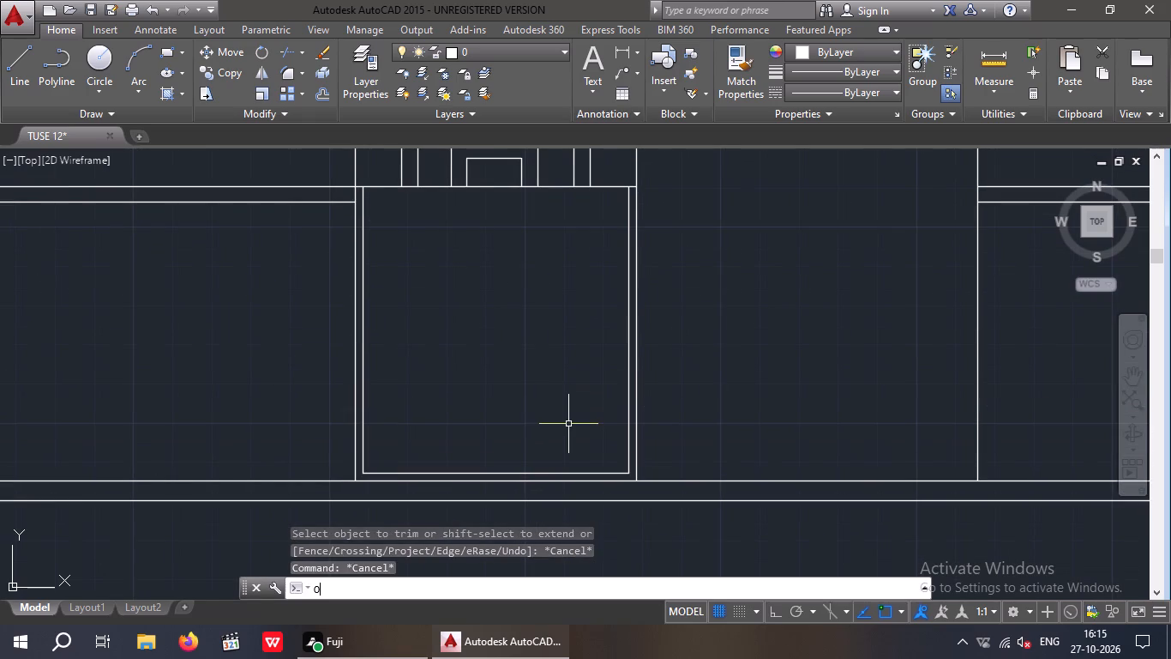
key("Return")
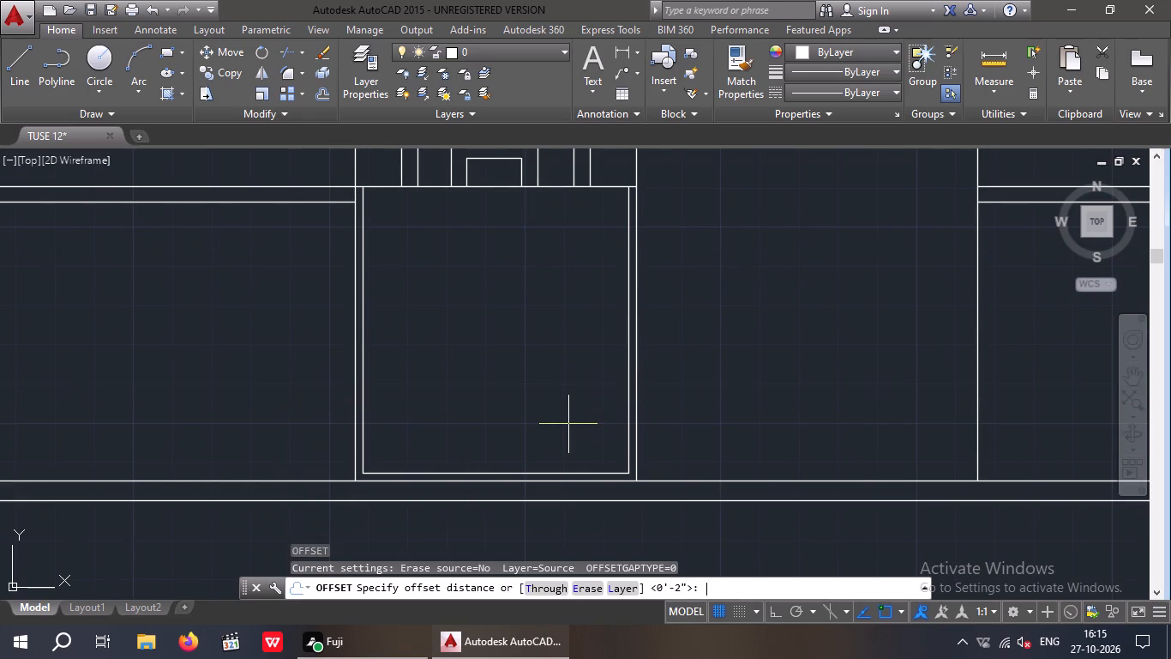
key("5")
key("shift+quotedbl")
key("Return")
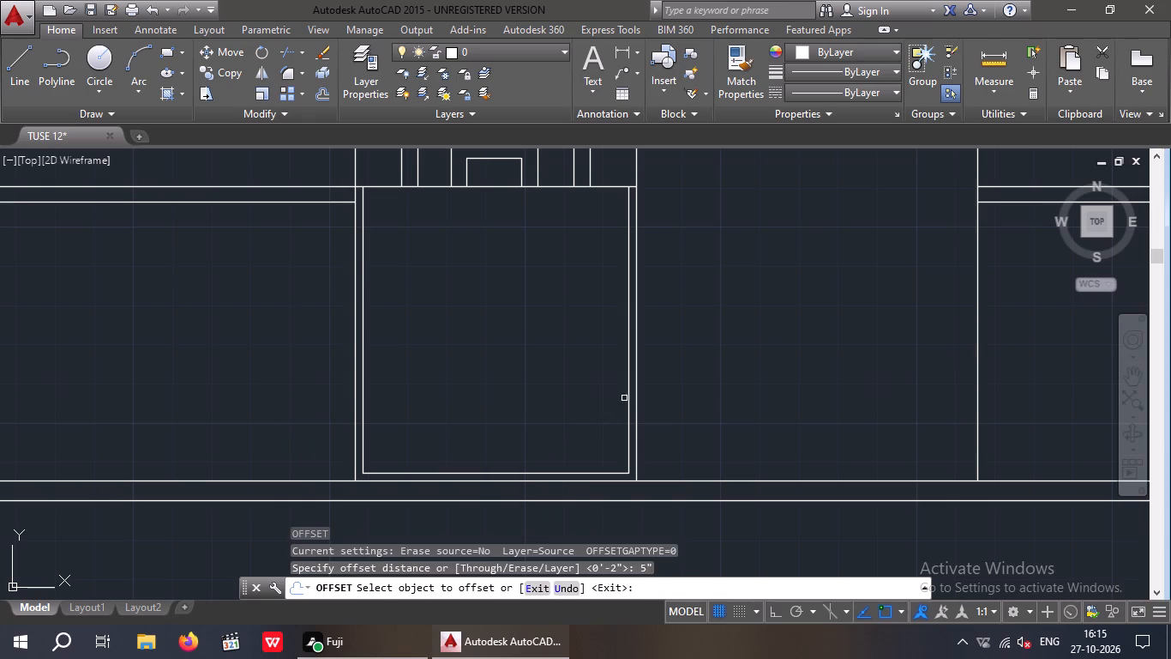
left_click_drag(630, 385, 593, 406)
left_click(571, 415)
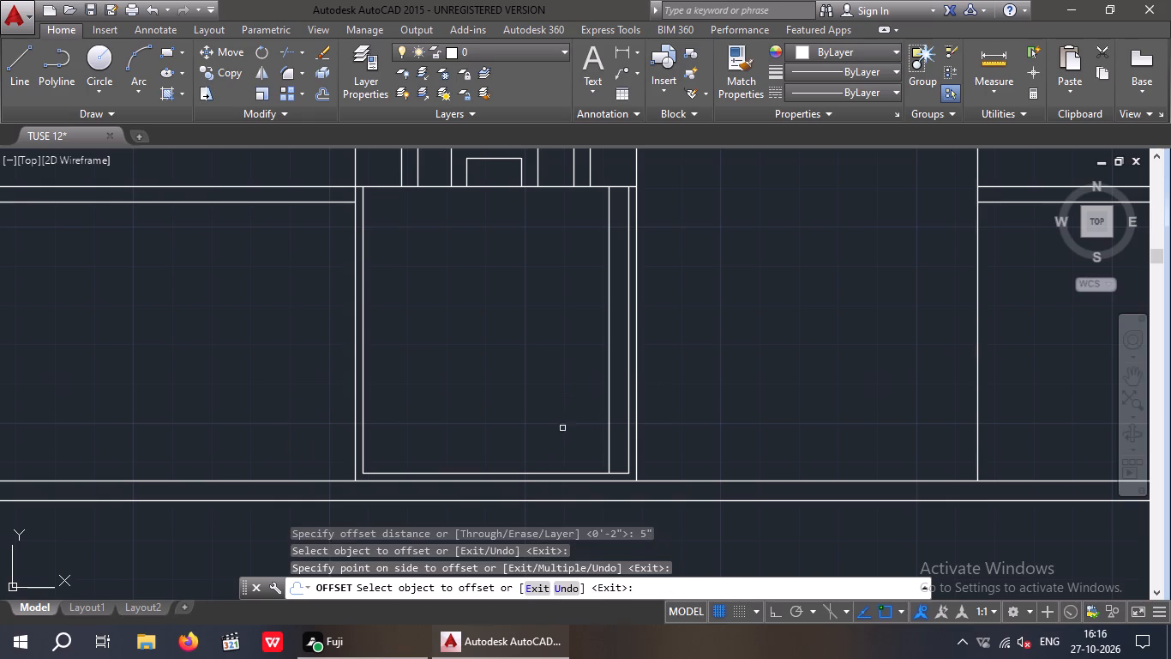
left_click_drag(543, 474, 543, 450)
left_click(542, 402)
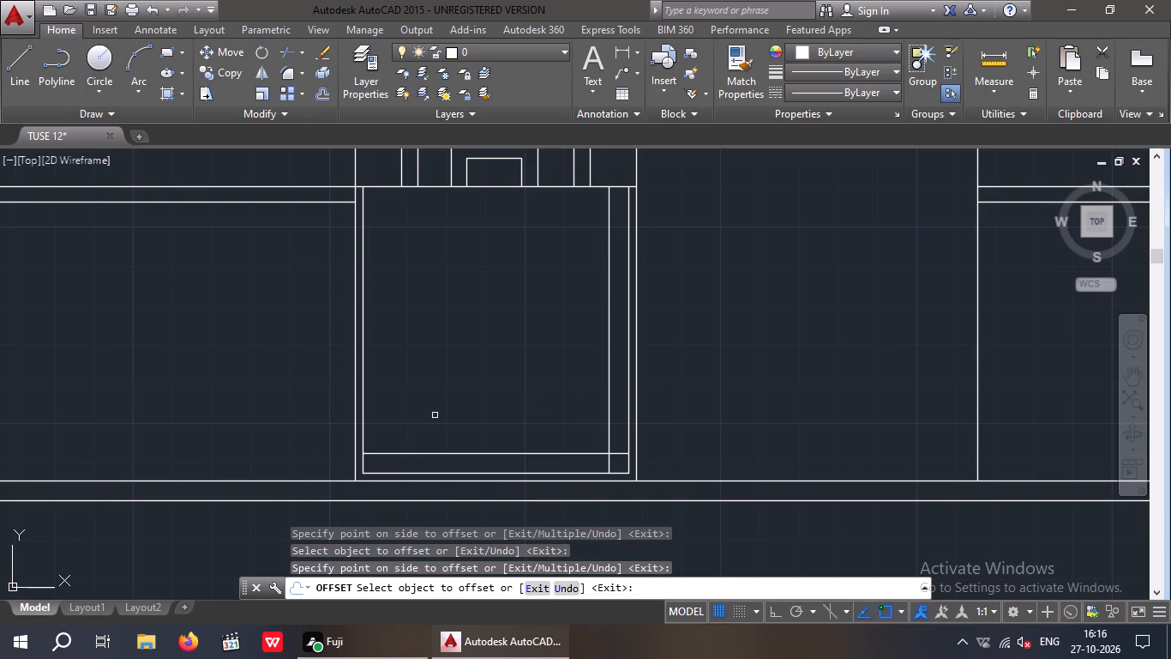
left_click_drag(363, 393, 384, 396)
left_click(442, 394)
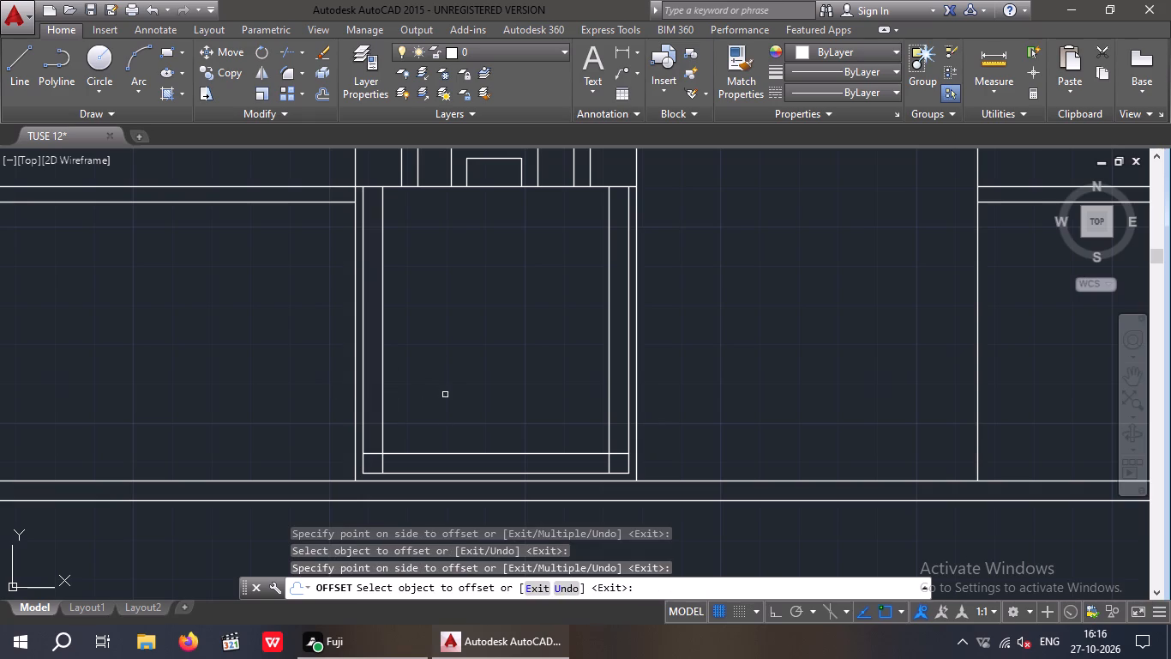
Offset the panel's top edge line 5" downward.
left_click(552, 188)
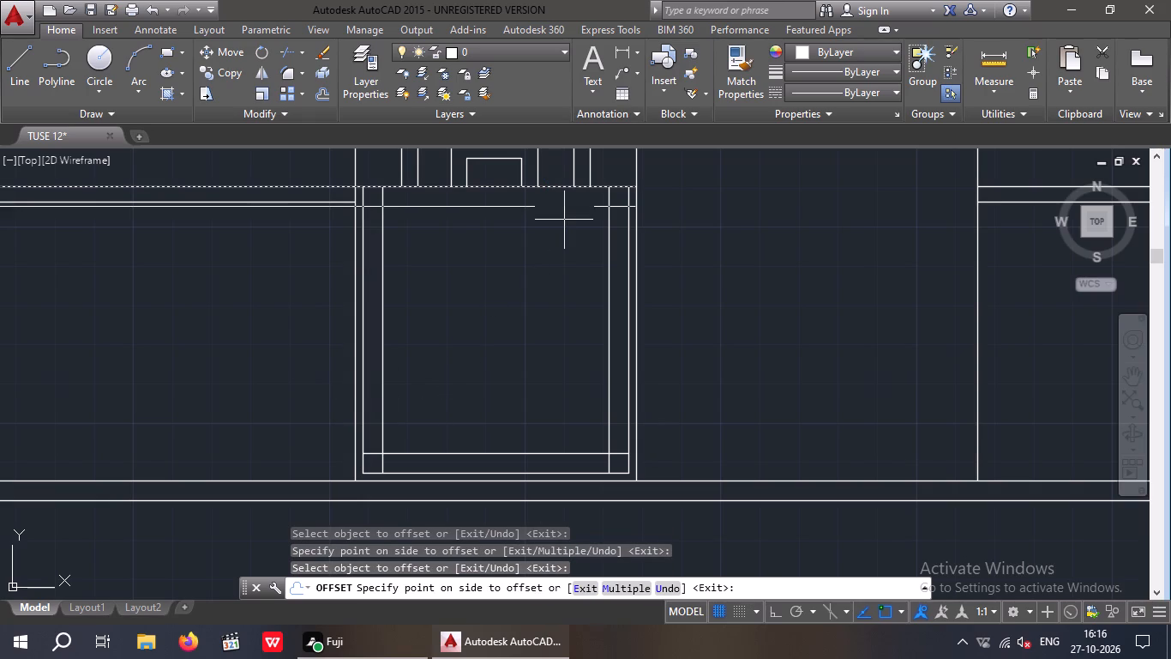
left_click(564, 220)
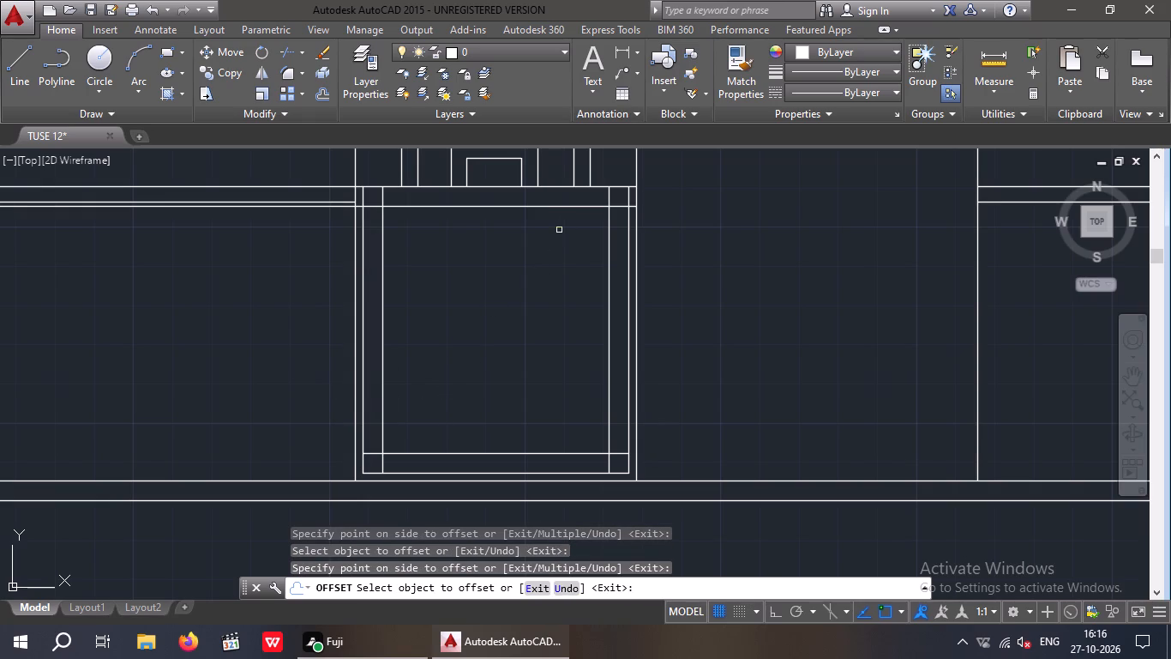
key("Escape")
key("Escape")
key("Escape")
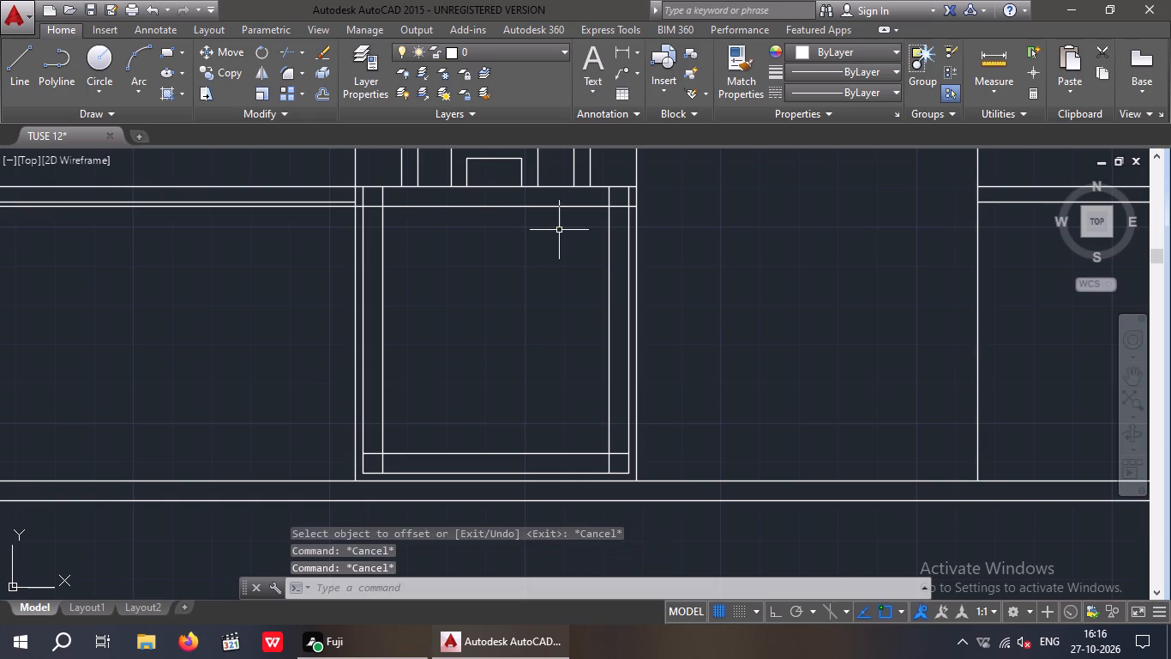
Trim the top edge and its 5" offset line back to the inner border's left line at the panel's upper-left corner.
type("TR")
key("space")
key("space")
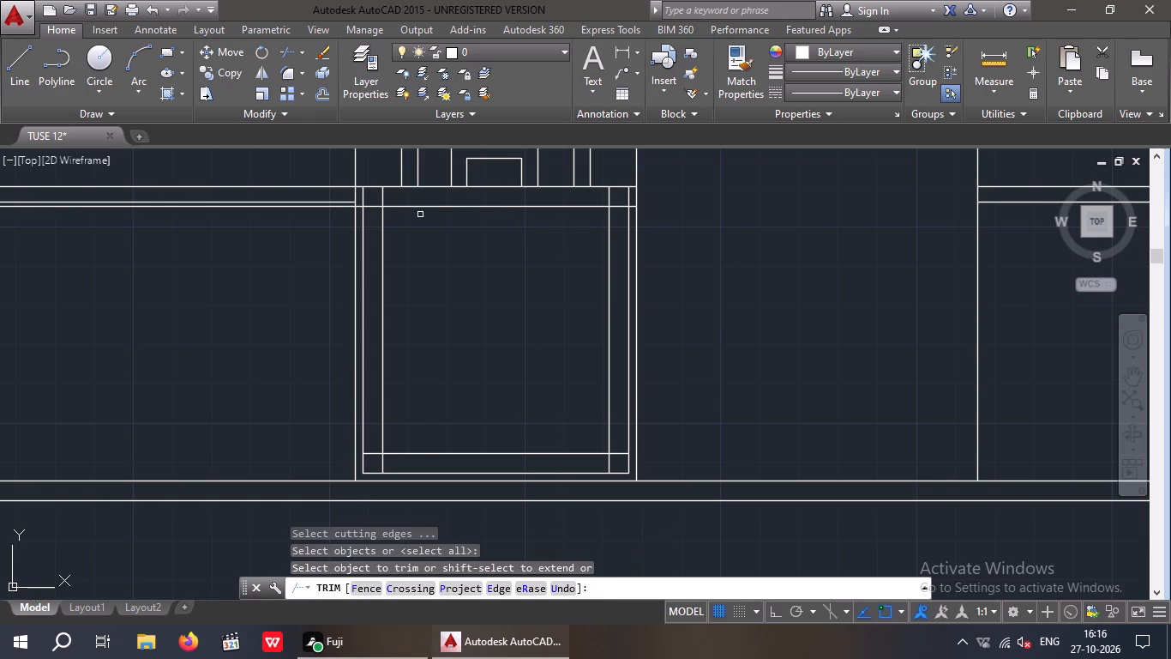
scroll(375, 197, "up", 3)
middle_click_drag(374, 249, 371, 299)
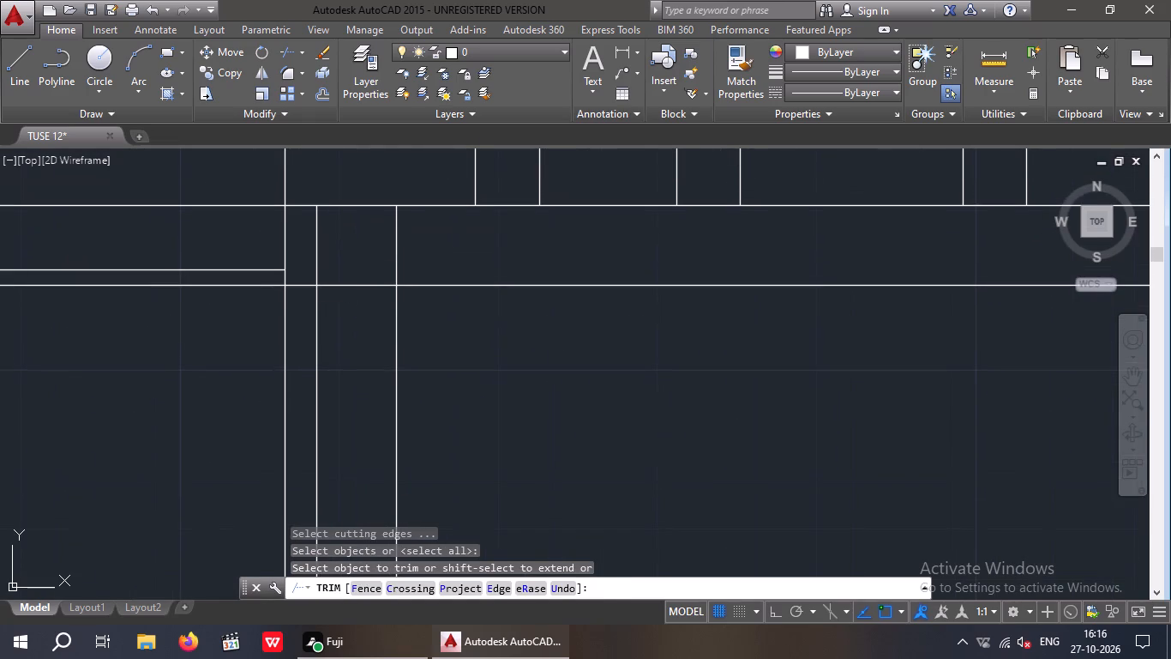
left_click(264, 286)
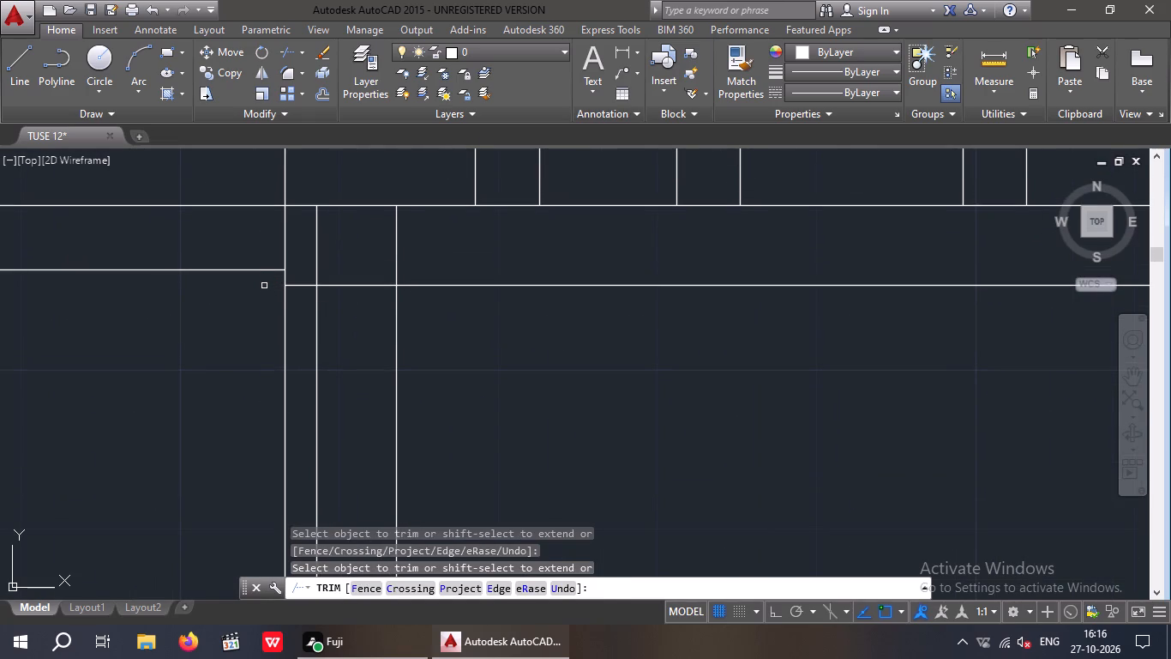
scroll(265, 293, "down", 3)
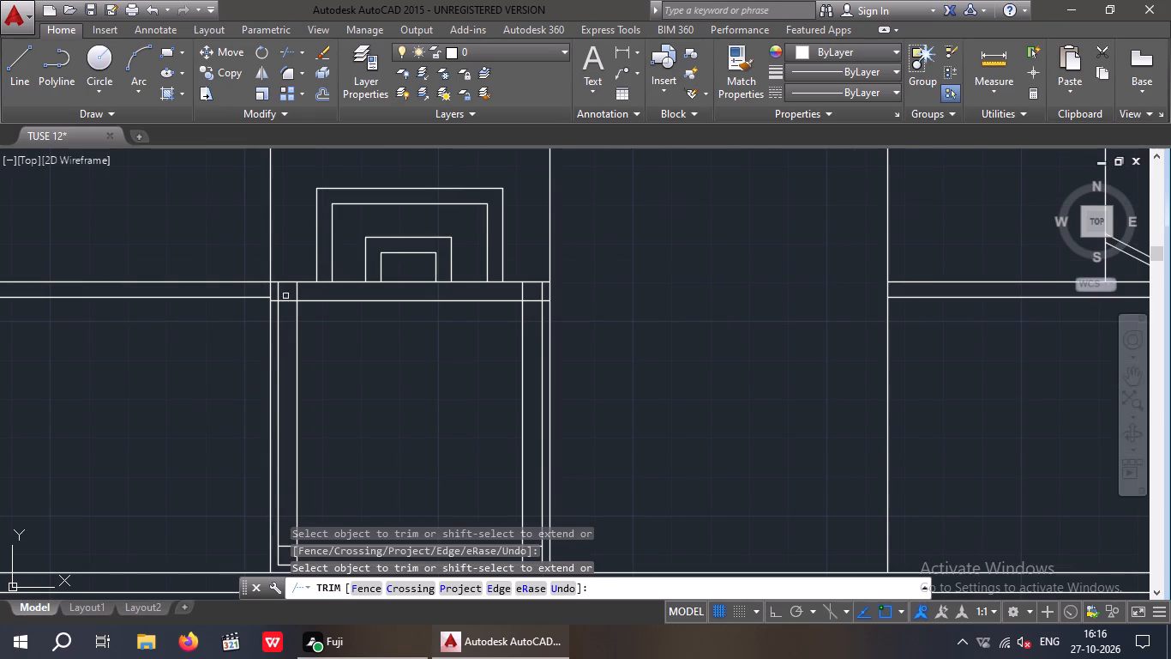
scroll(274, 281, "up", 3)
left_click(271, 359)
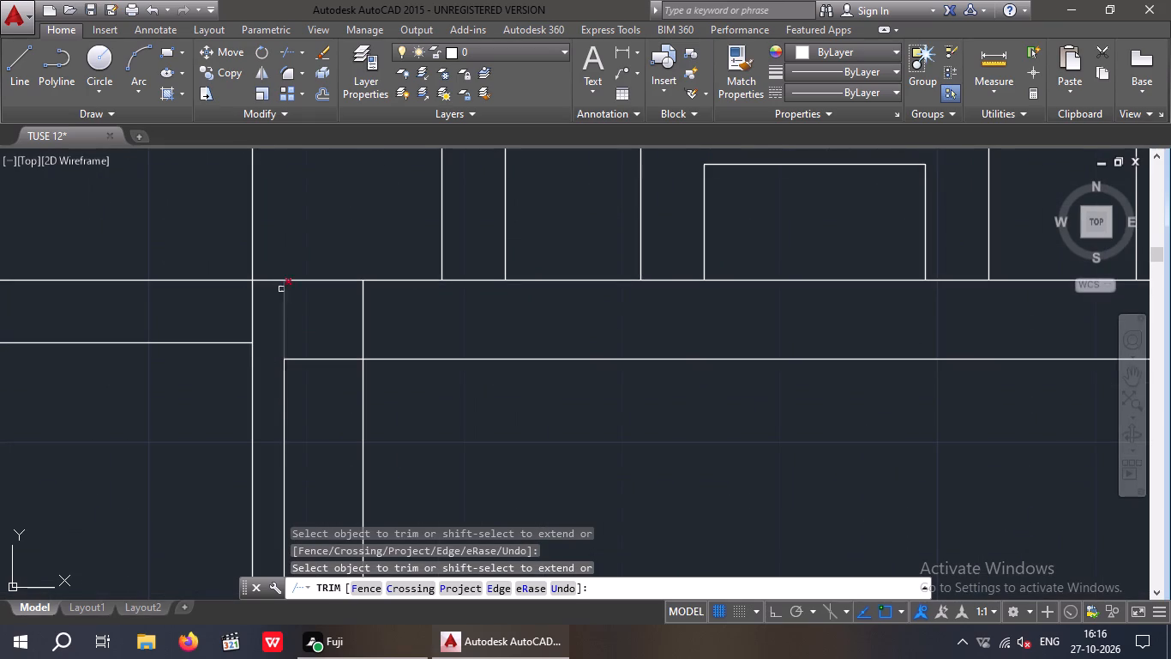
left_click(268, 281)
Trim the top edge and its 5" offset line back to the inner border's right line at the panel's upper-right corner.
scroll(268, 274, "down", 4)
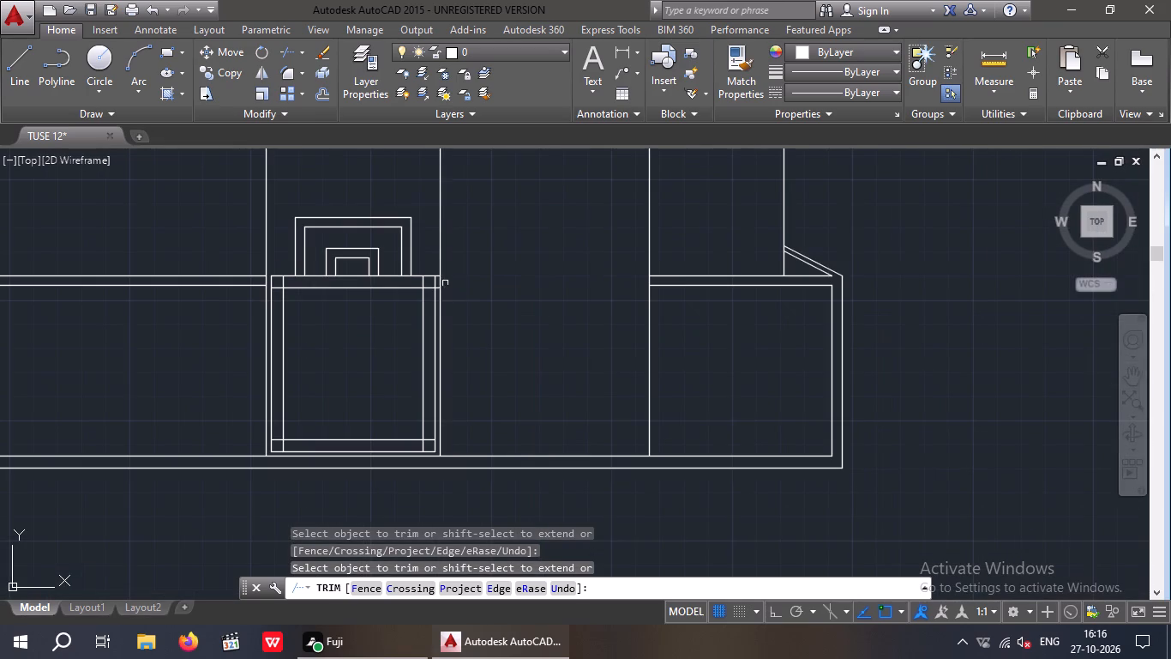
scroll(437, 278, "up", 3)
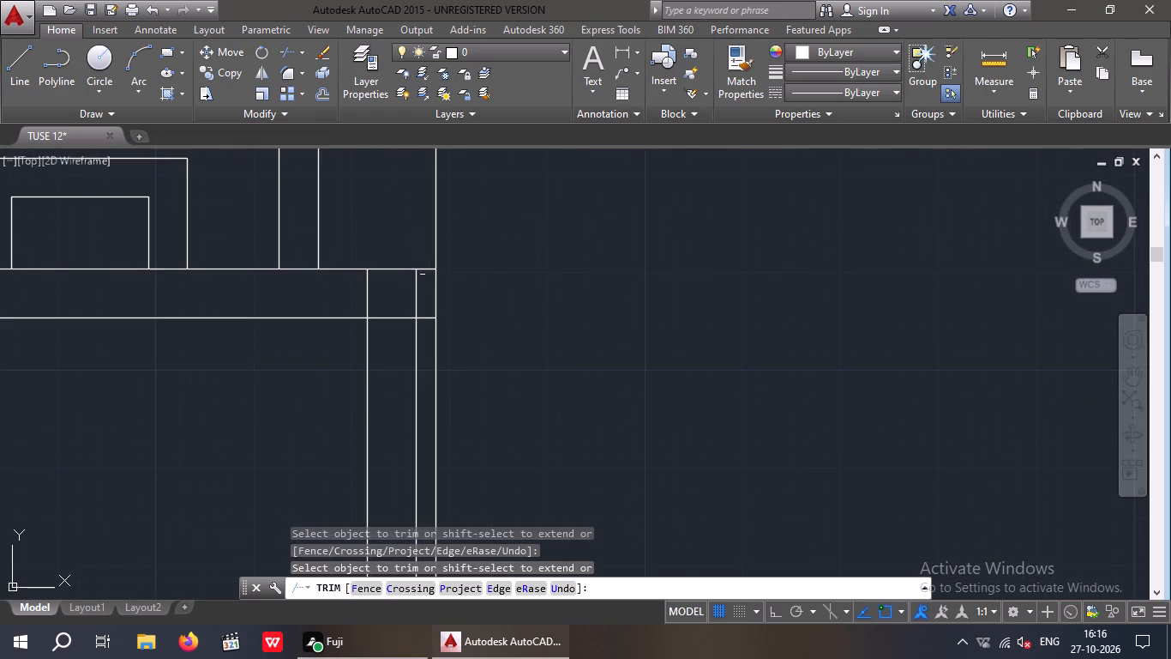
left_click(424, 270)
left_click(425, 317)
Trim the overlapping line ends at the 5" inset frame's upper-left corner to form a clean corner.
scroll(423, 287, "down", 3)
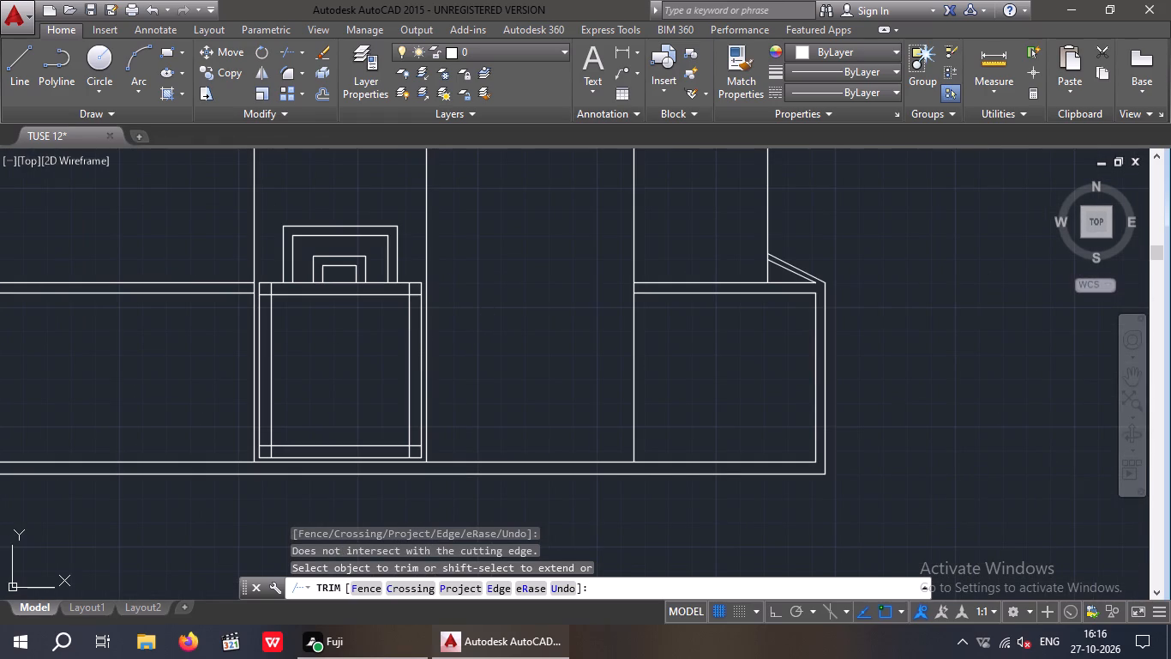
scroll(268, 284, "up", 4)
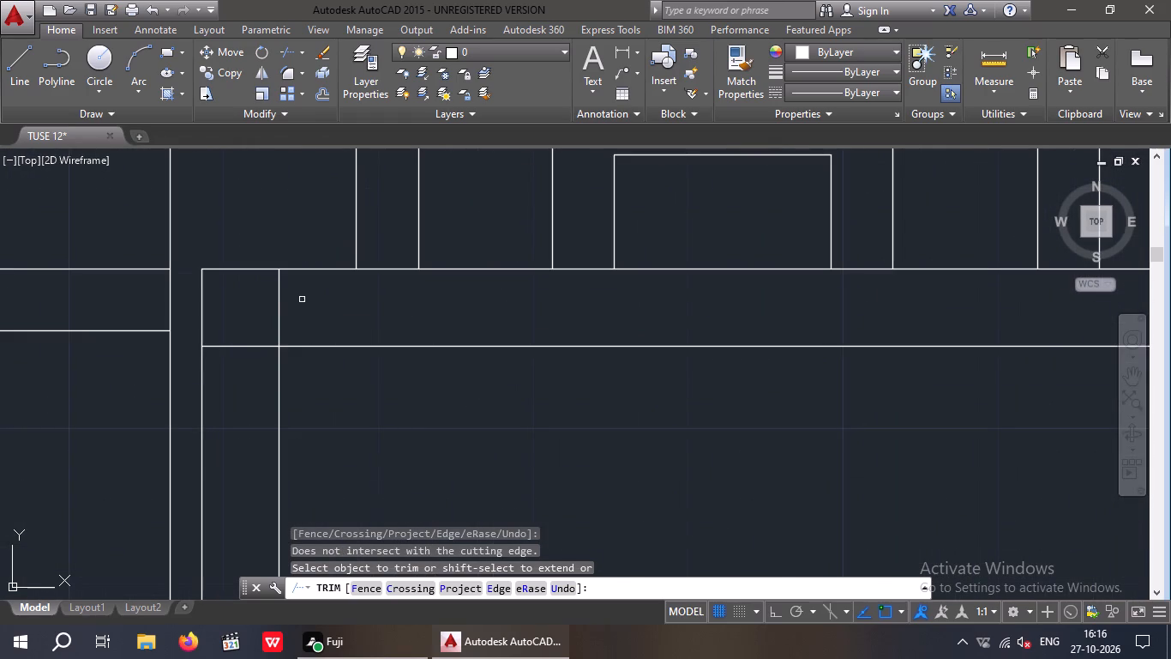
left_click_drag(302, 299, 263, 315)
left_click(255, 313)
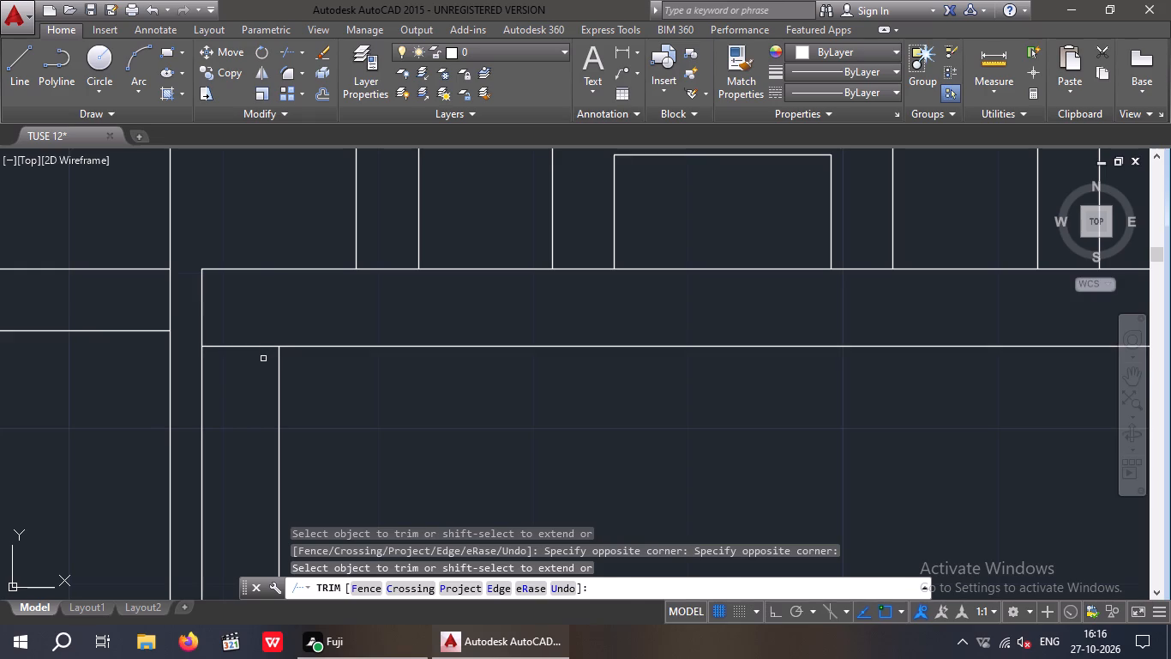
left_click(263, 359)
left_click(237, 309)
Trim the overlapping line ends at the 5" inset frame's upper-right corner to form a clean corner.
scroll(244, 311, "down", 2)
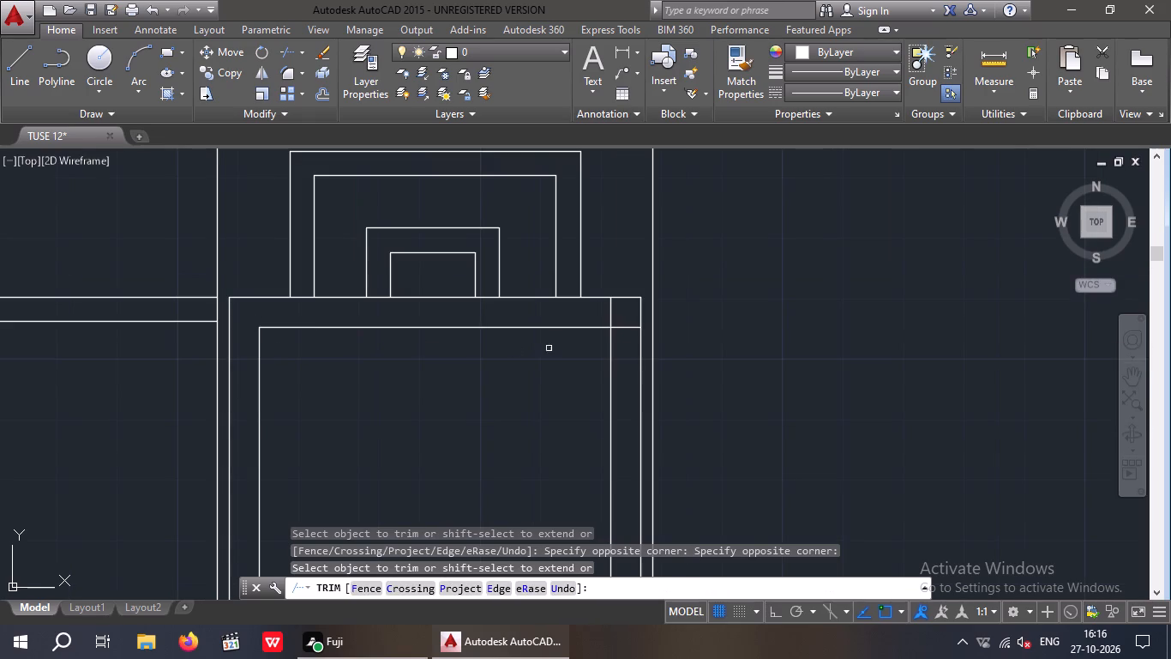
scroll(618, 316, "up", 2)
left_click_drag(641, 379, 642, 367)
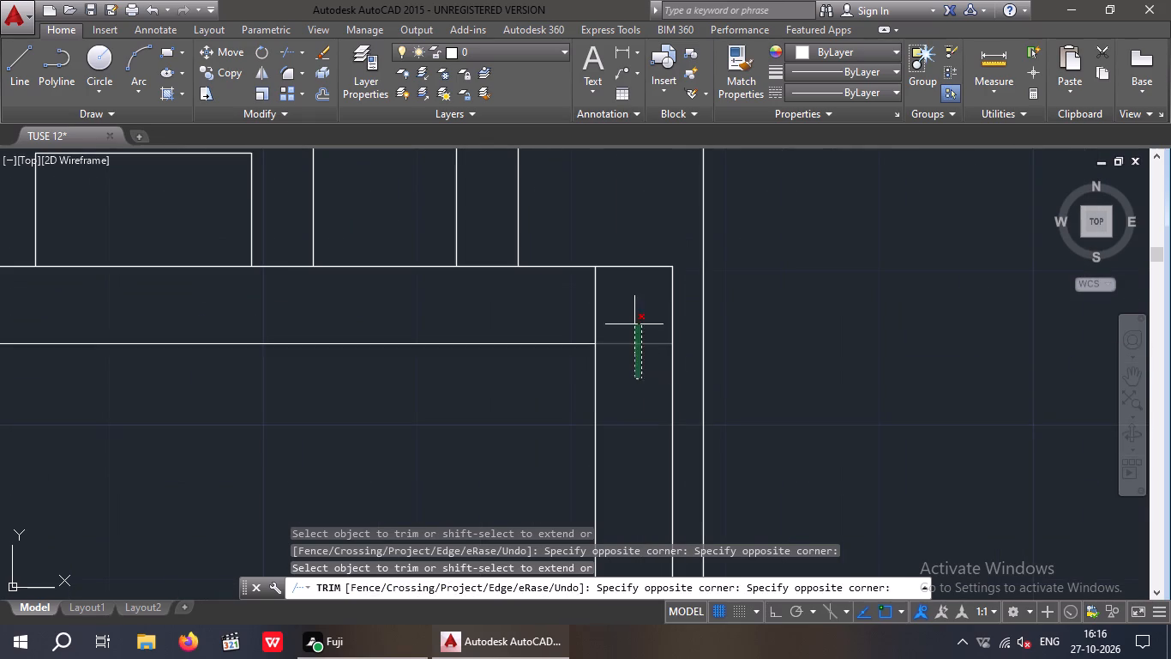
left_click(634, 324)
left_click_drag(629, 299, 573, 318)
left_click(561, 323)
Trim the overlapping line ends at the 5" inset frame's lower-left corner to form a clean corner.
scroll(566, 311, "down", 2)
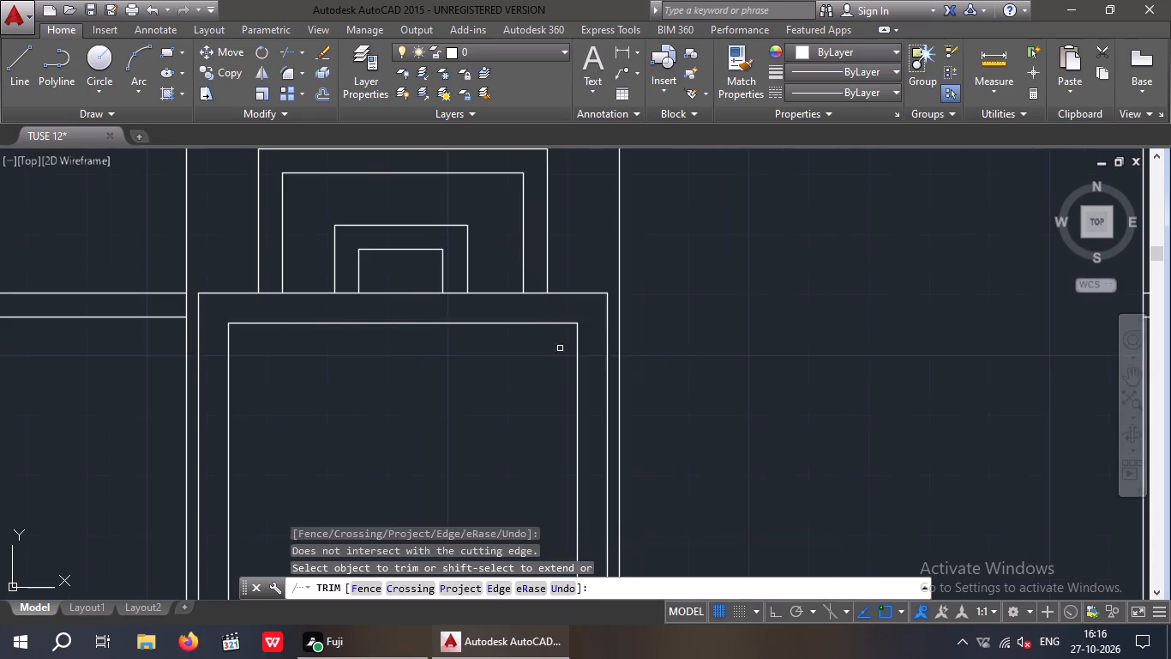
scroll(551, 388, "down", 3)
middle_click_drag(519, 420, 501, 344)
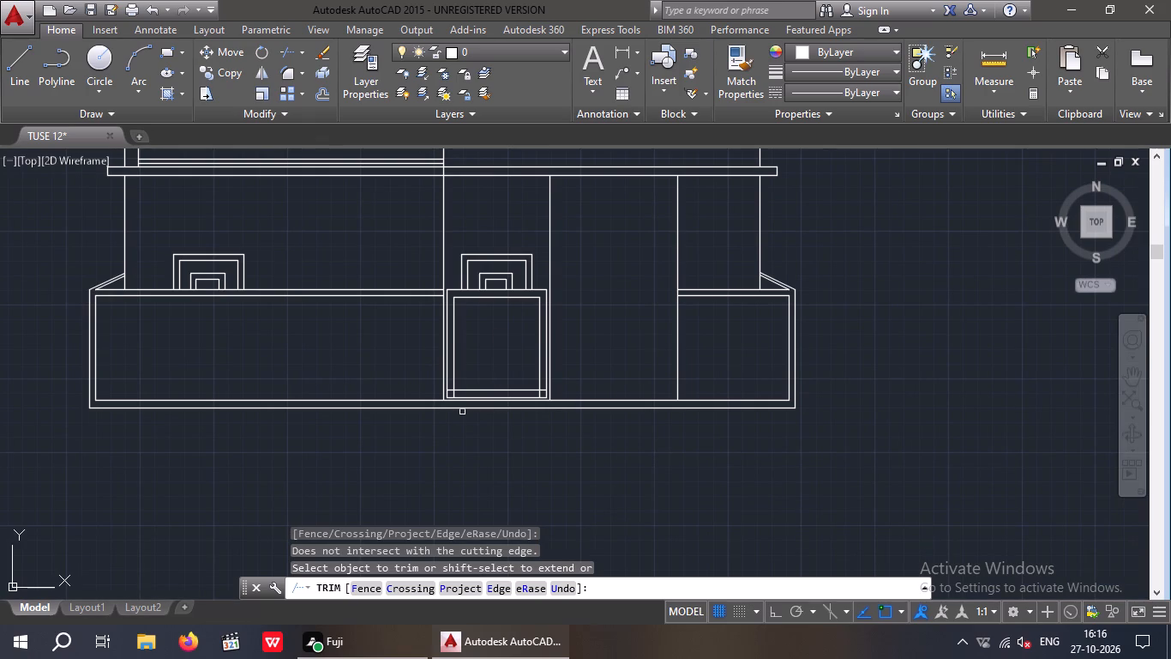
scroll(455, 403, "up", 6)
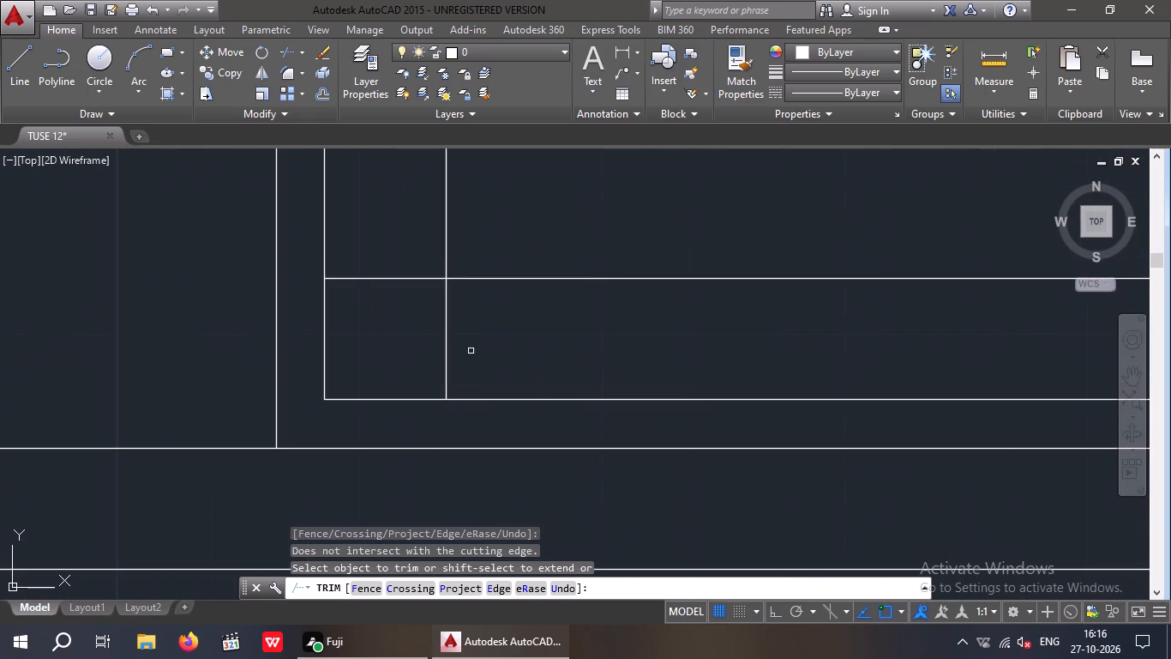
left_click_drag(476, 342, 448, 358)
left_click(441, 361)
left_click_drag(439, 354, 398, 334)
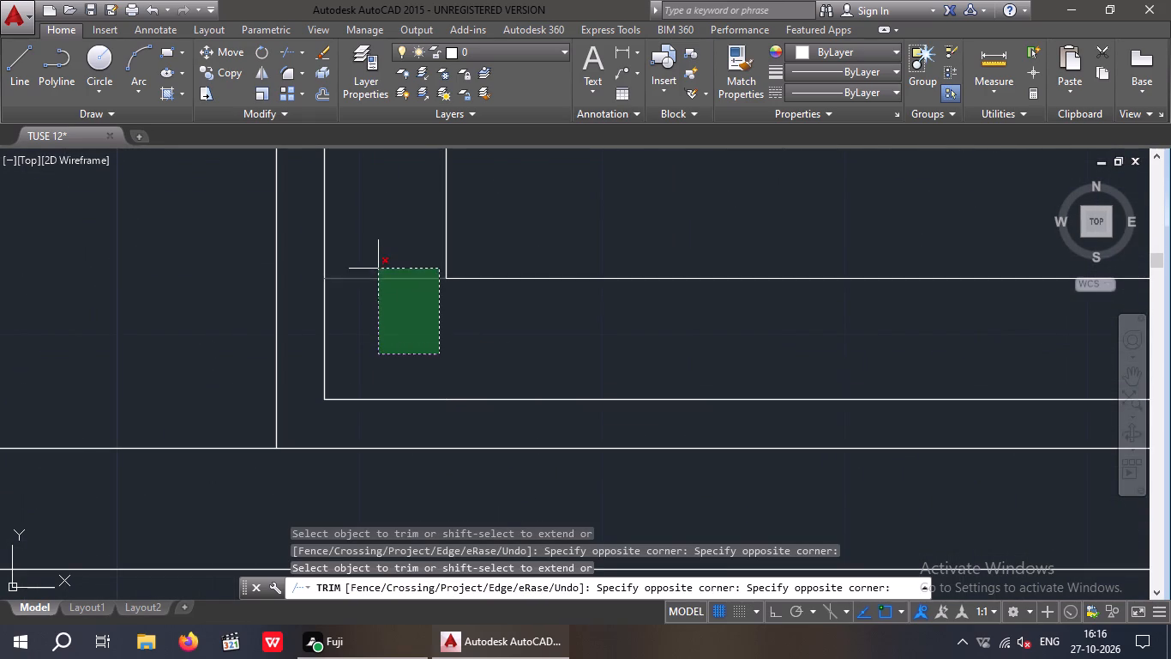
left_click(378, 269)
Trim the overlapping line ends at the 5" inset frame's lower-right corner to form a clean corner.
scroll(381, 286, "down", 3)
middle_click_drag(455, 426, 367, 492)
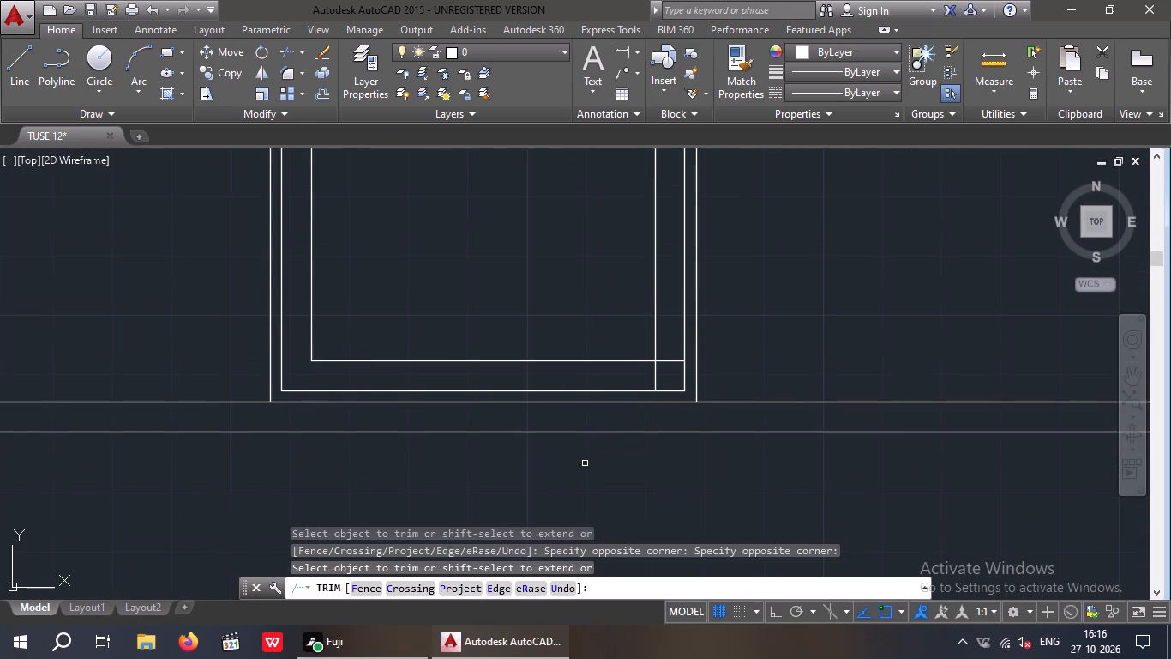
scroll(670, 384, "up", 3)
left_click_drag(652, 344, 545, 384)
left_click(543, 384)
left_click_drag(702, 342, 683, 306)
left_click(673, 258)
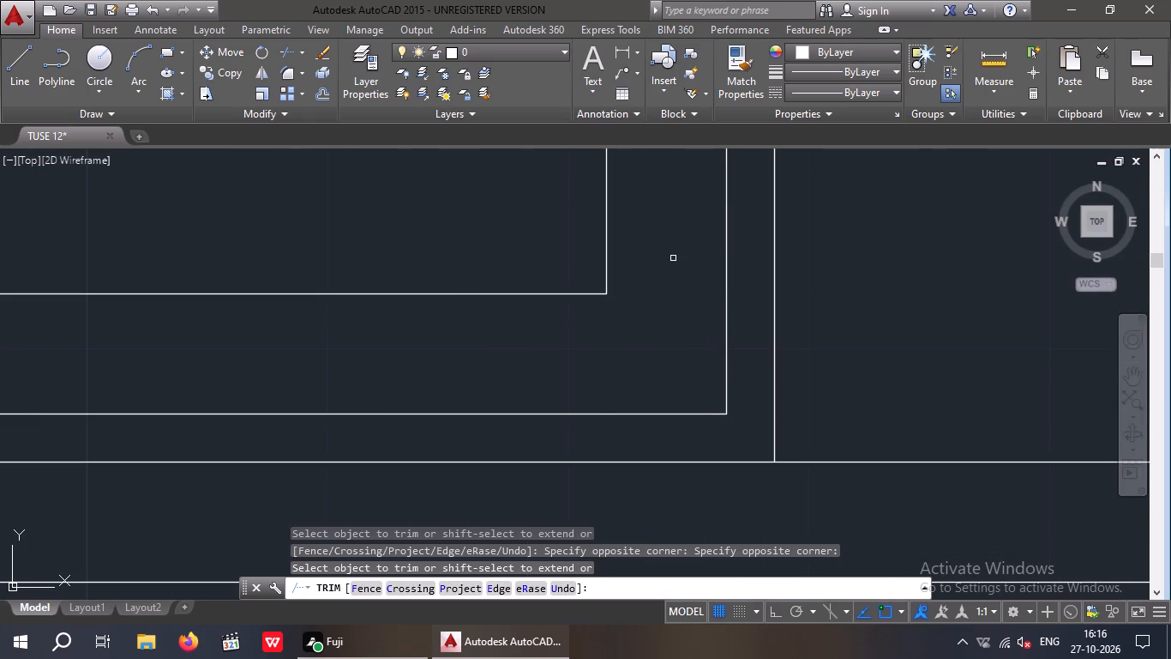
scroll(674, 265, "down", 4)
scroll(694, 336, "down", 2)
middle_click_drag(697, 352, 646, 458)
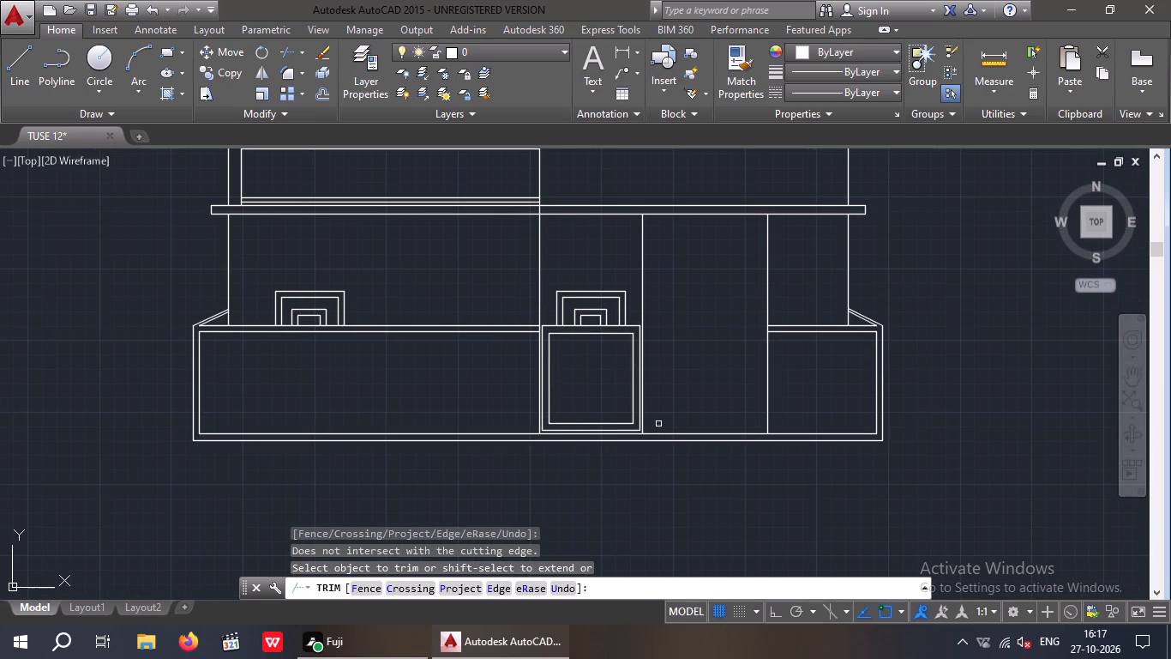
key("Escape")
key("Escape")
key("Escape")
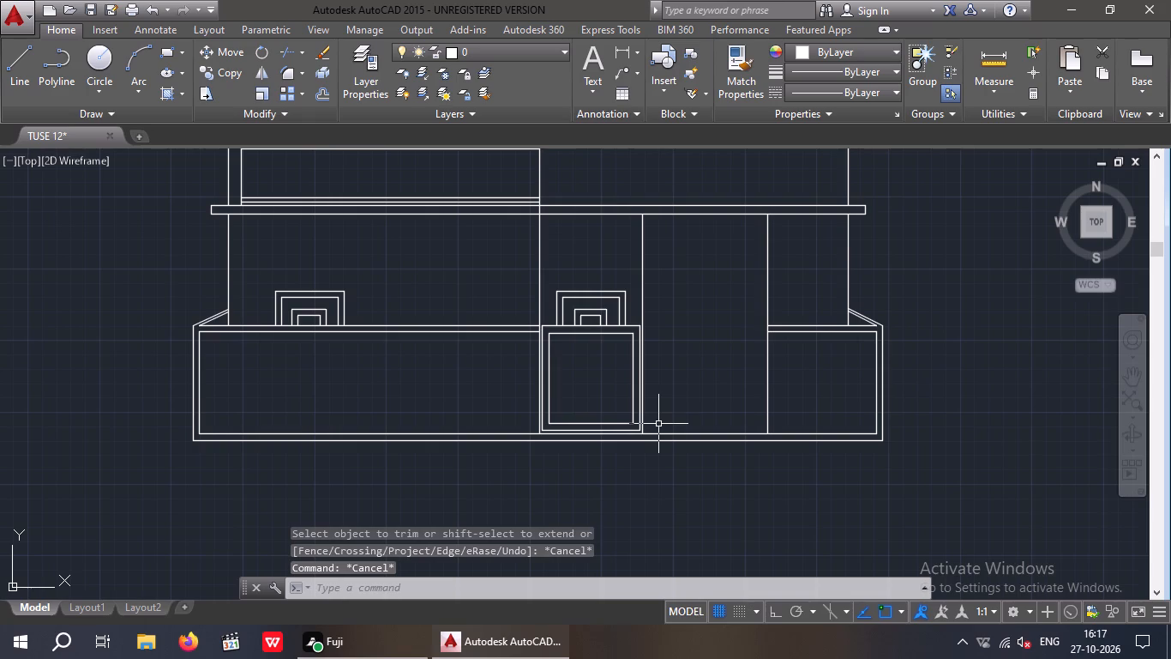
Draw a short horizontal line across the gap between the inner border's right line and the panel's right edge, in the upper part.
type("L")
key("space")
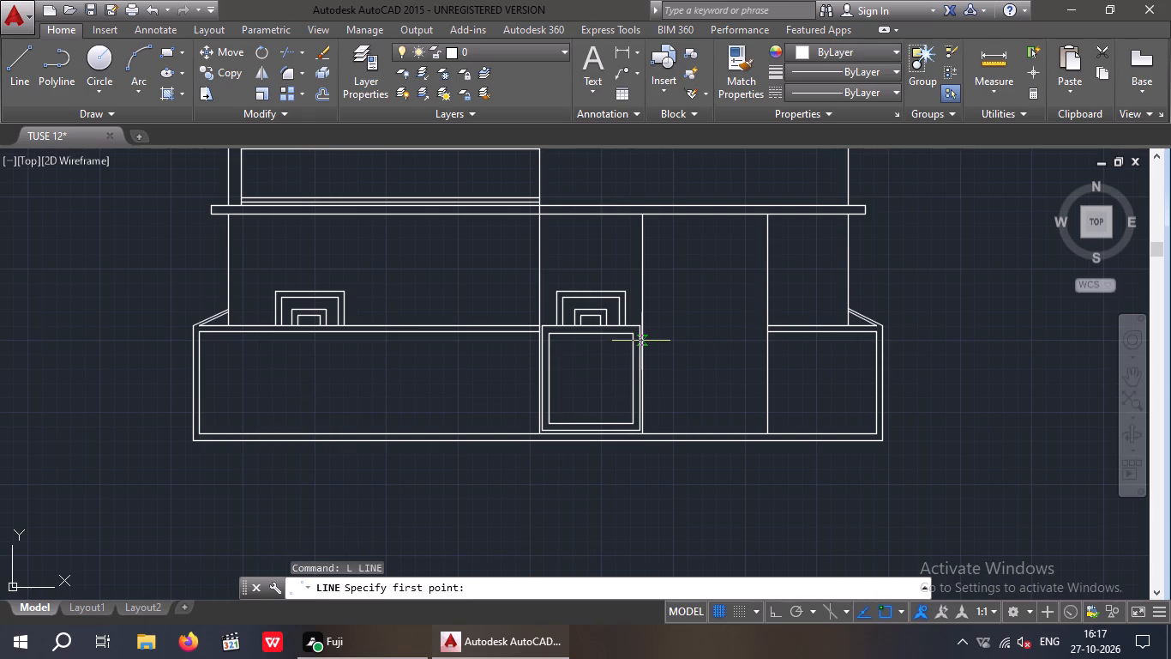
scroll(636, 345, "up", 3)
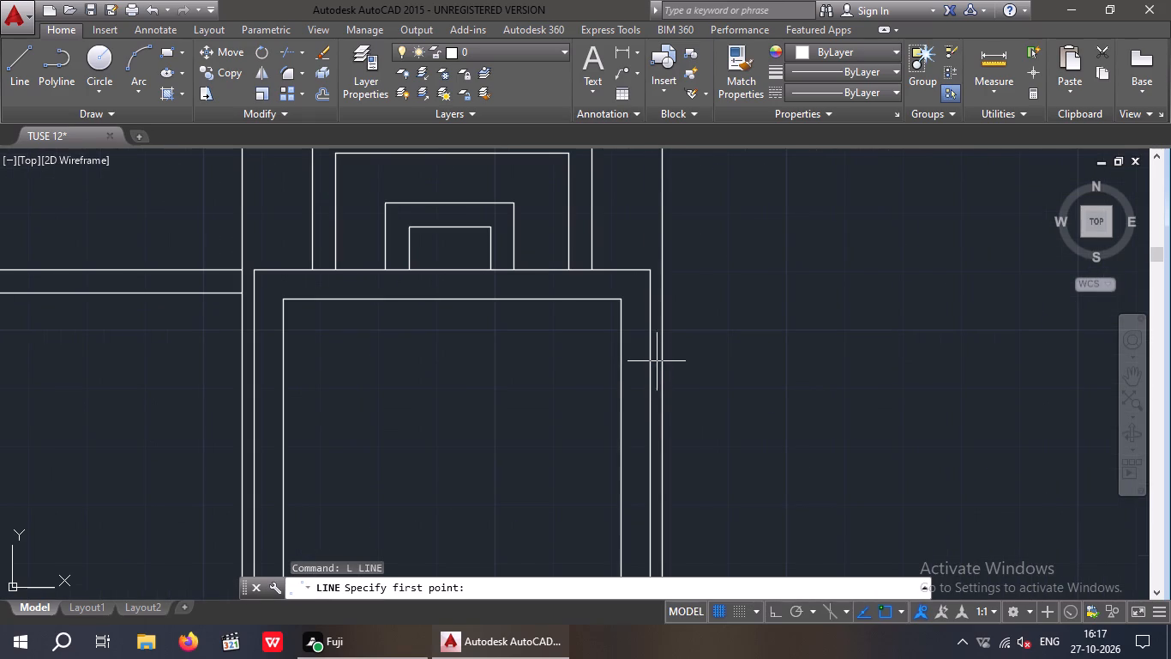
scroll(654, 365, "up", 3)
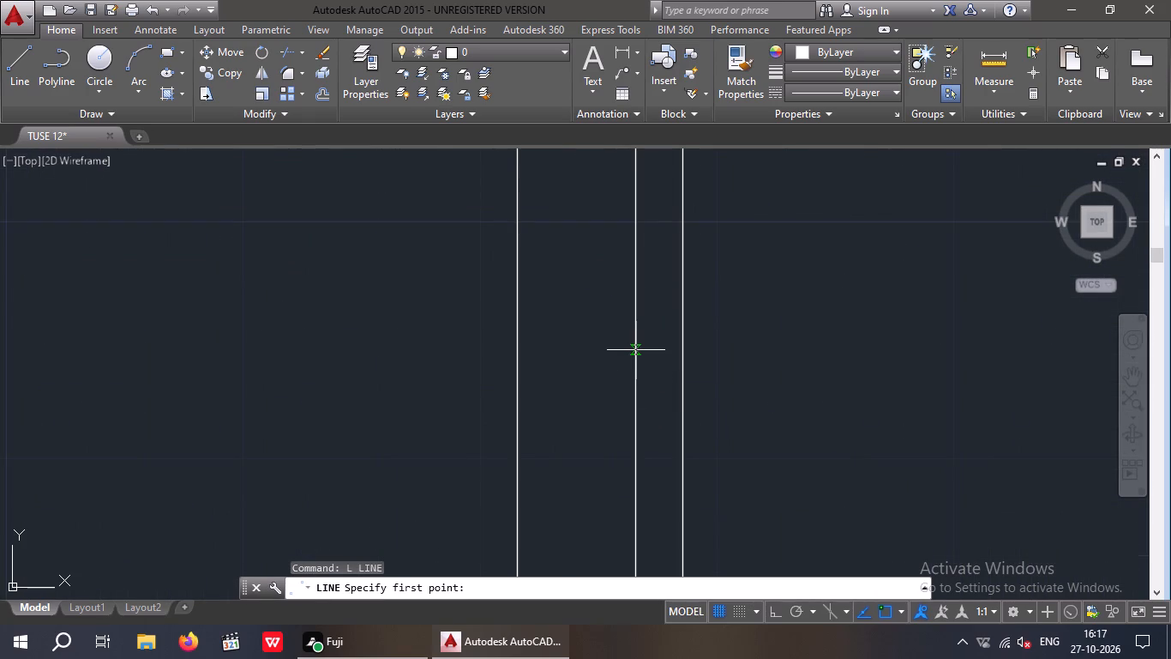
left_click(636, 348)
left_click(684, 345)
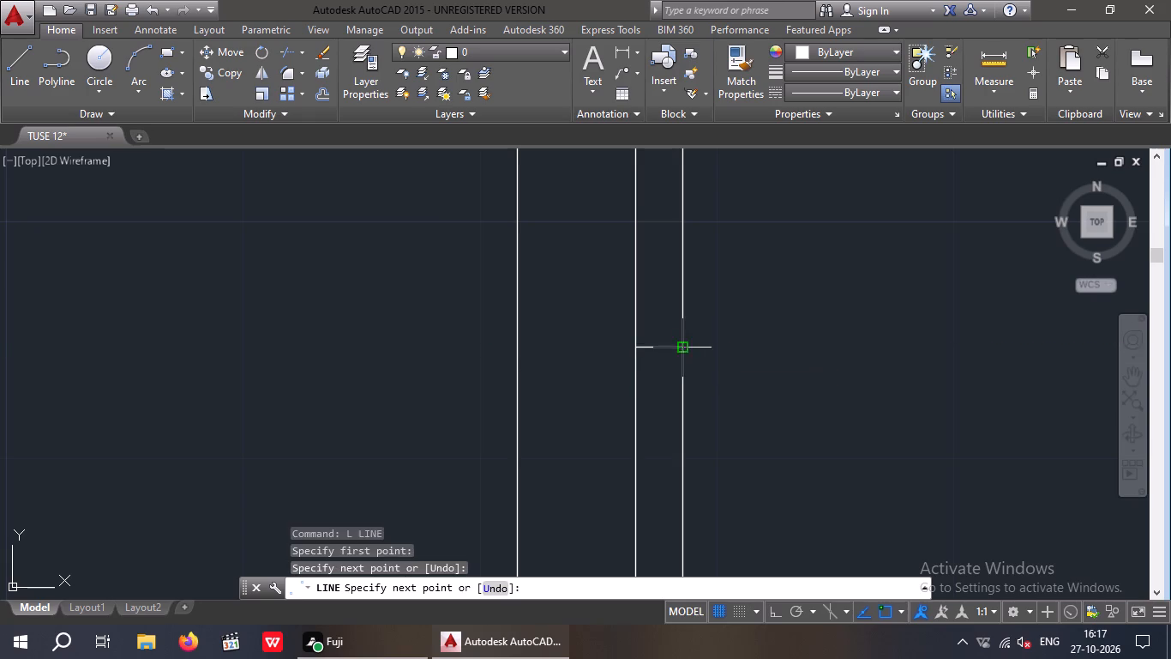
scroll(663, 361, "down", 2)
key("space")
Draw a second short horizontal line across the same right-hand gap, near the lower part of the panel.
middle_click_drag(679, 402, 665, 319)
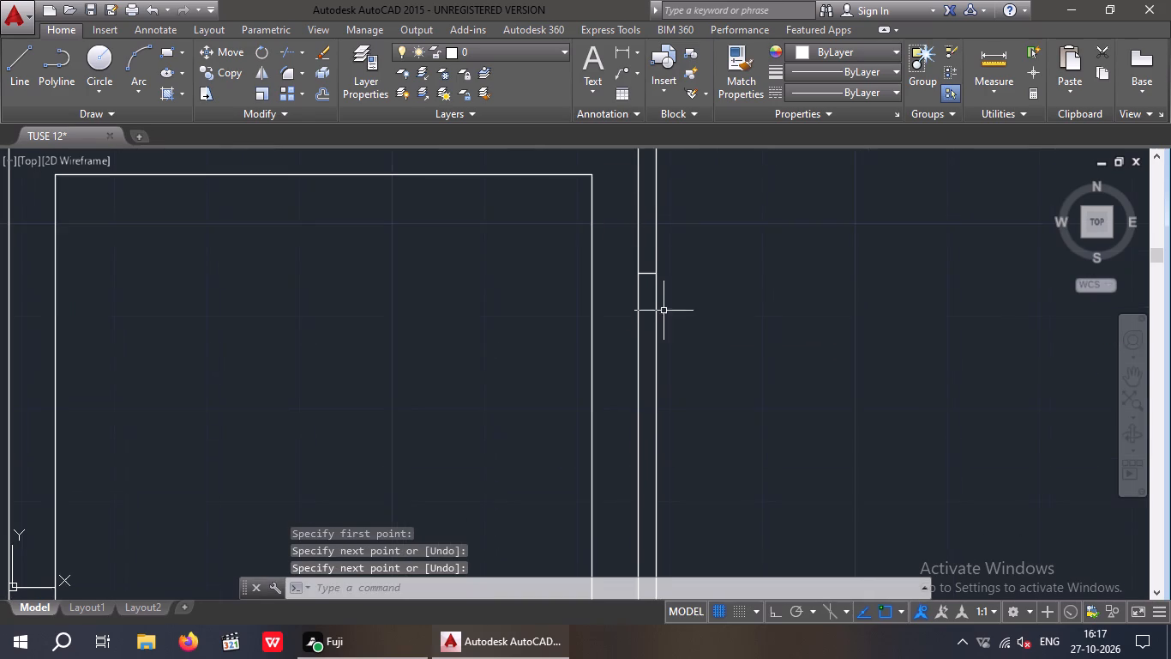
scroll(675, 370, "down", 1)
middle_click_drag(672, 420, 654, 377)
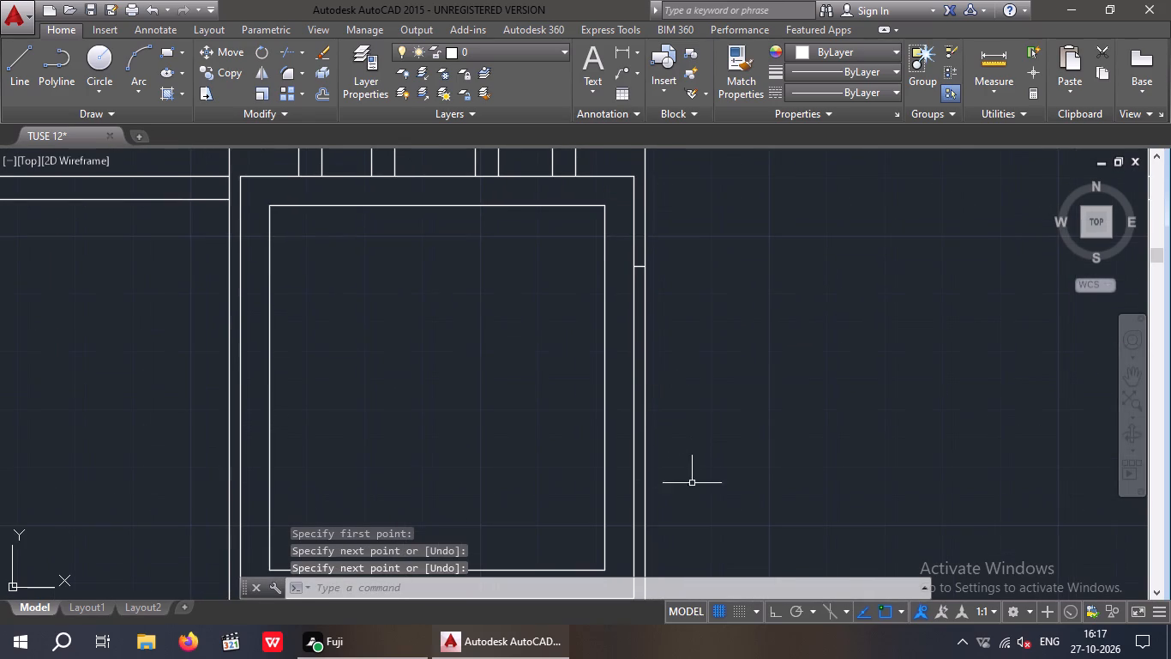
scroll(664, 391, "down", 2)
middle_click_drag(654, 417, 638, 394)
key("space")
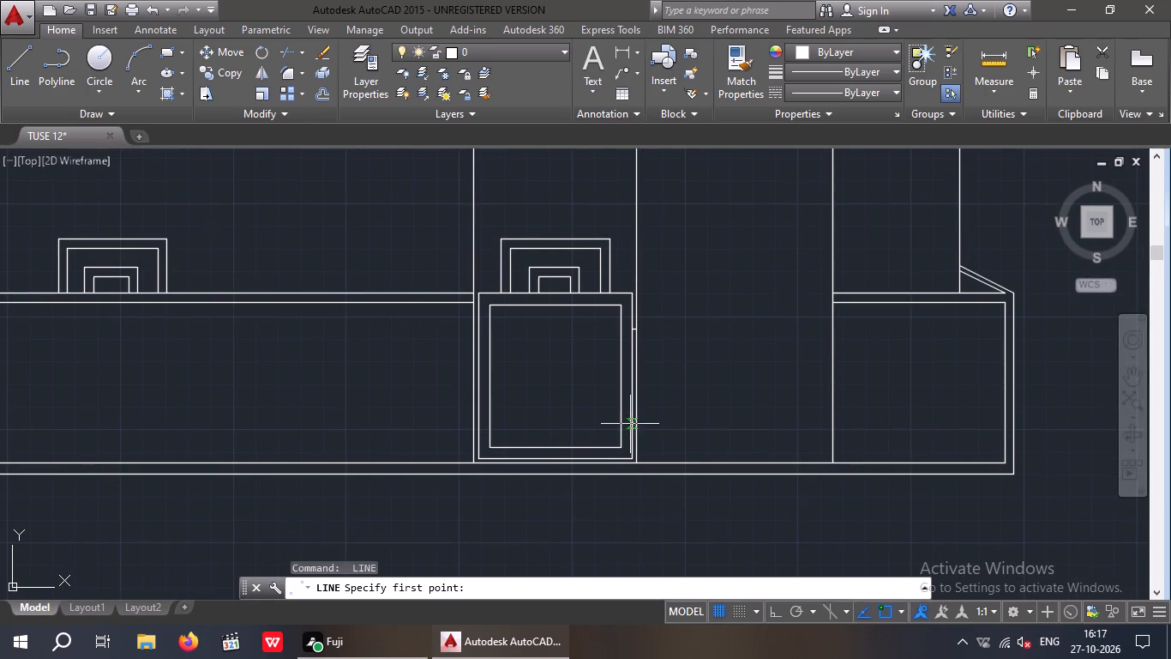
scroll(630, 424, "up", 3)
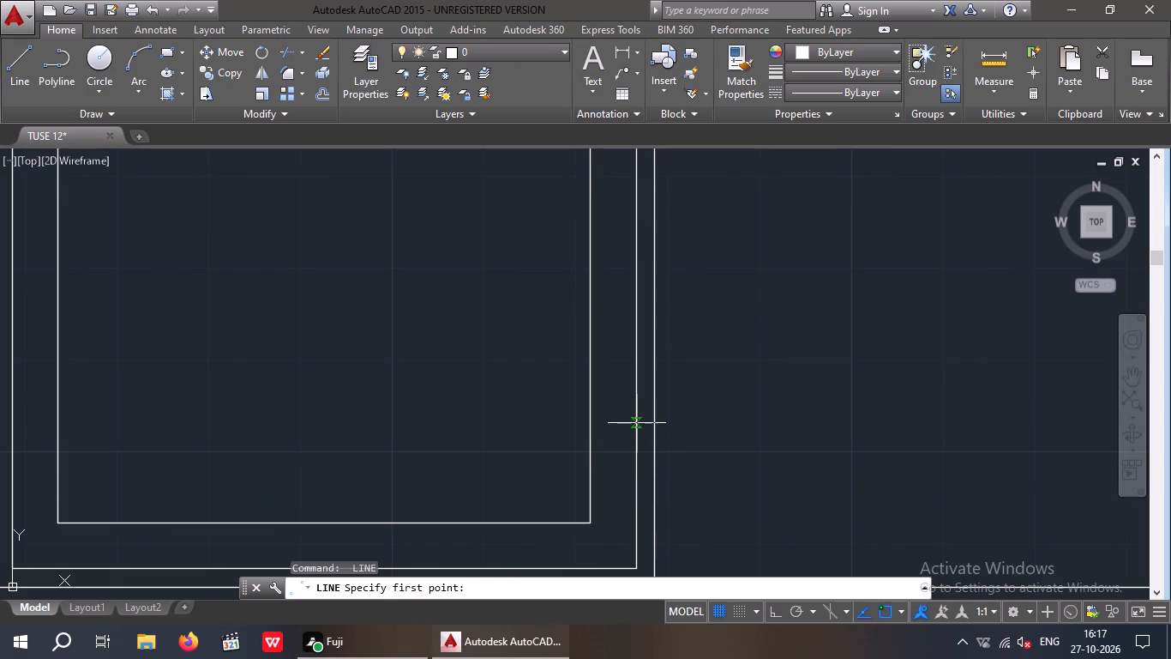
left_click(637, 426)
left_click(656, 422)
key("space")
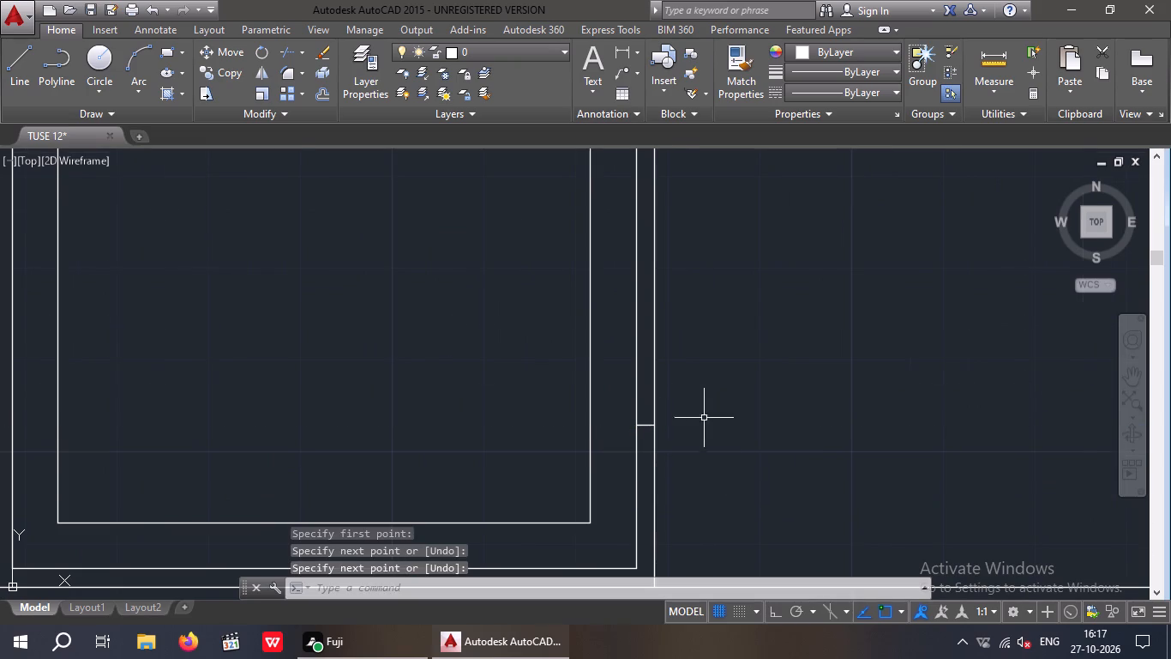
With Ortho on, draw a horizontal line from the lower right-hand connector across the panel, then a short segment across the left-hand gap.
scroll(704, 418, "down", 2)
key("space")
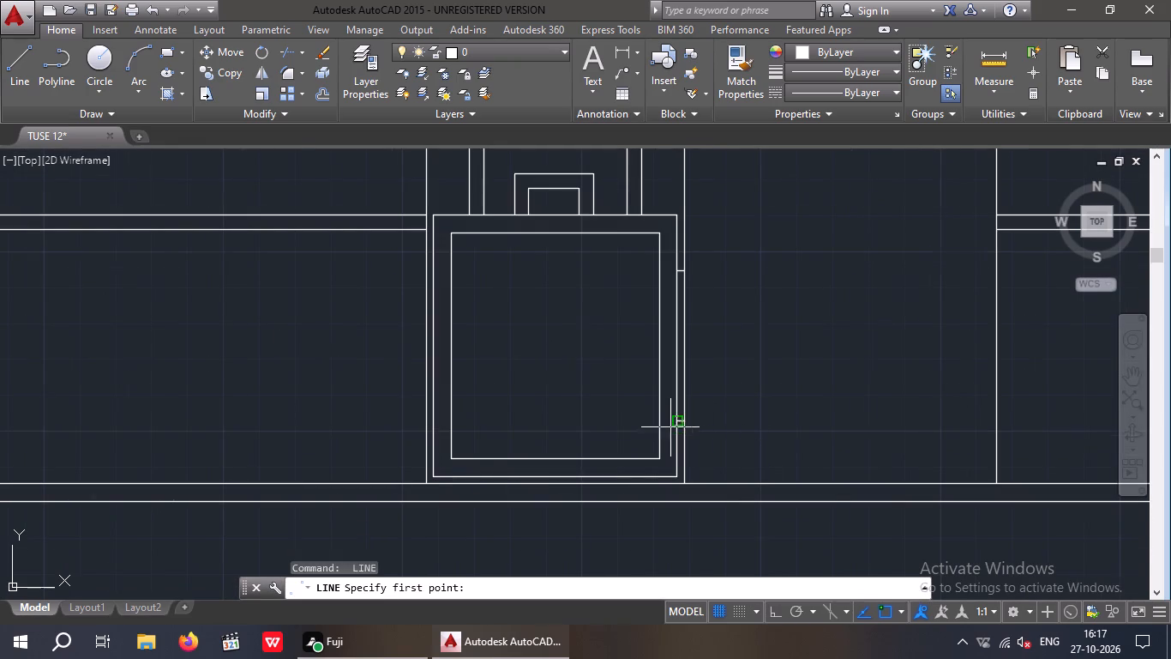
scroll(670, 427, "up", 2)
left_click(687, 415)
scroll(676, 414, "down", 4)
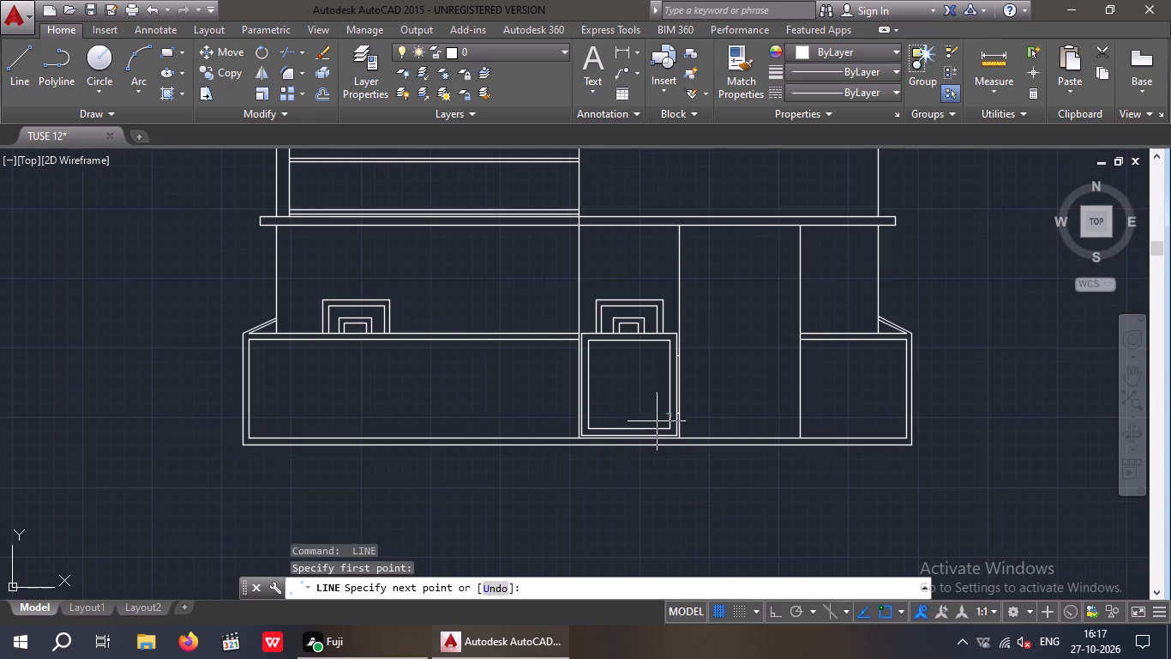
scroll(586, 403, "up", 3)
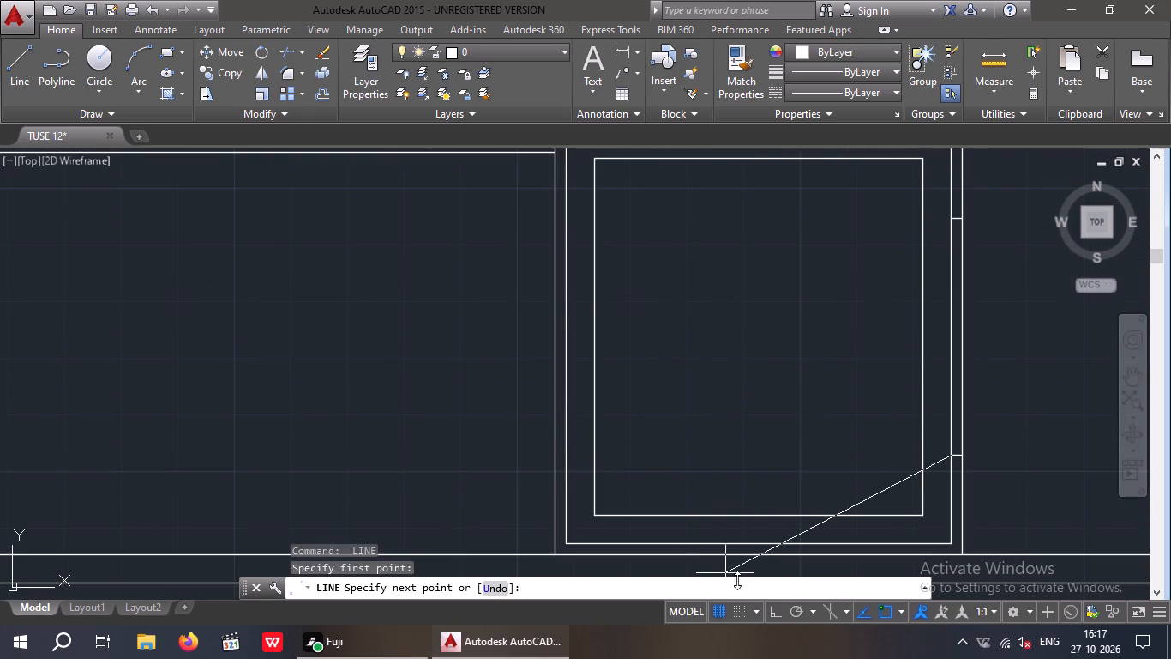
left_click_drag(773, 615, 767, 600)
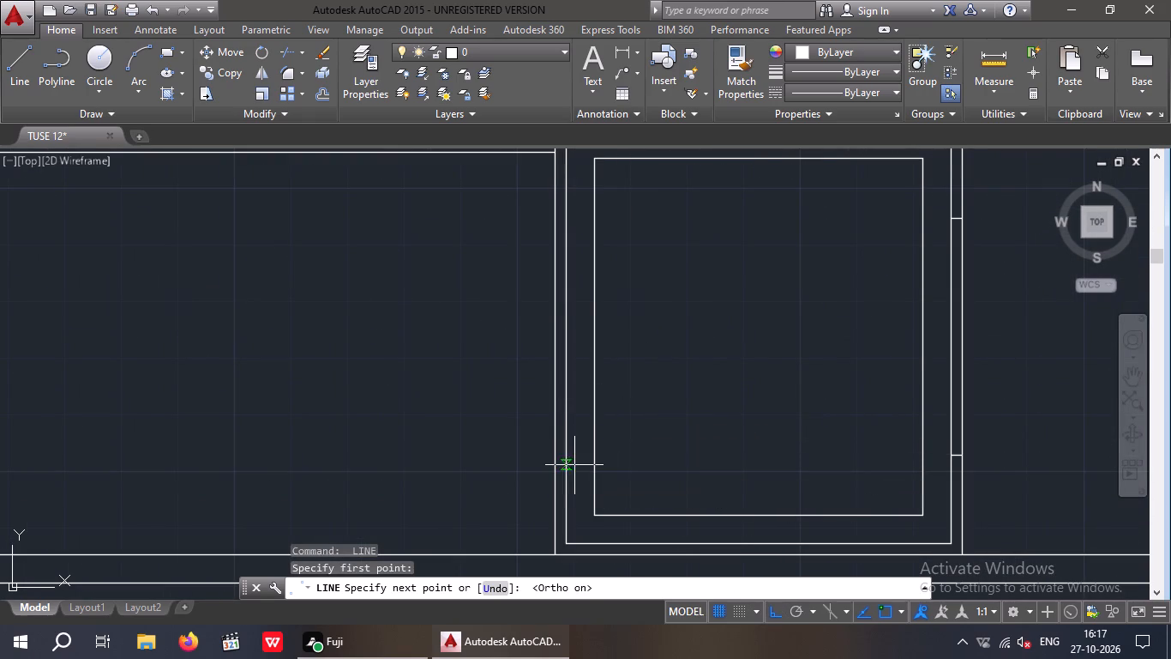
left_click(563, 453)
scroll(570, 456, "up", 3)
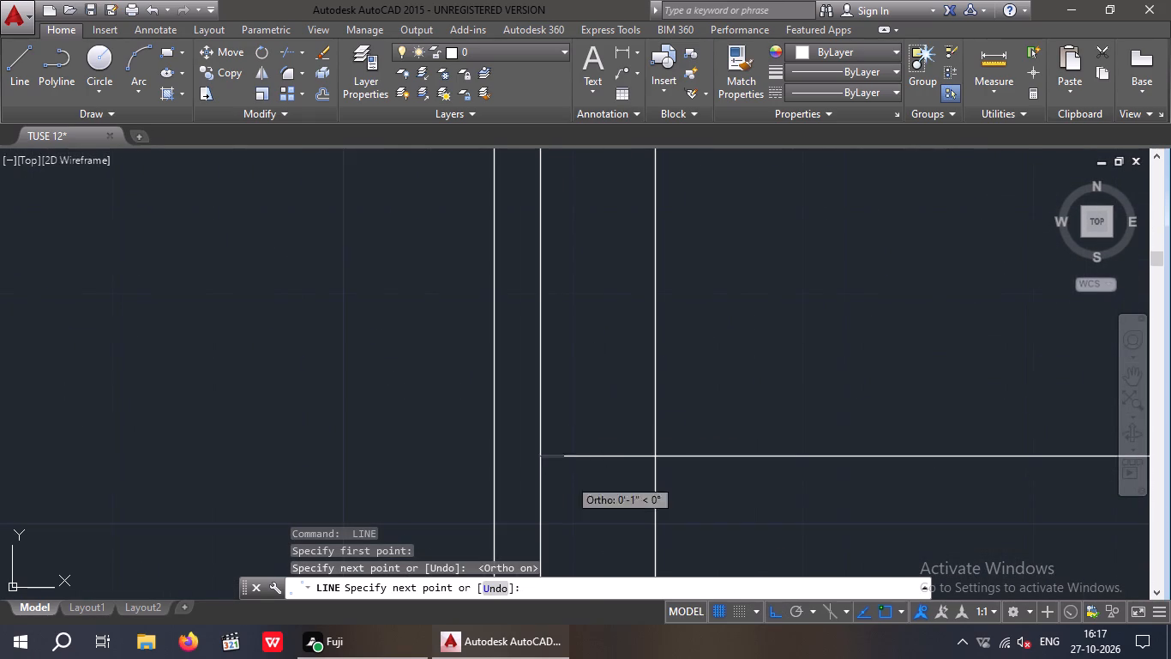
left_click(494, 458)
key("space")
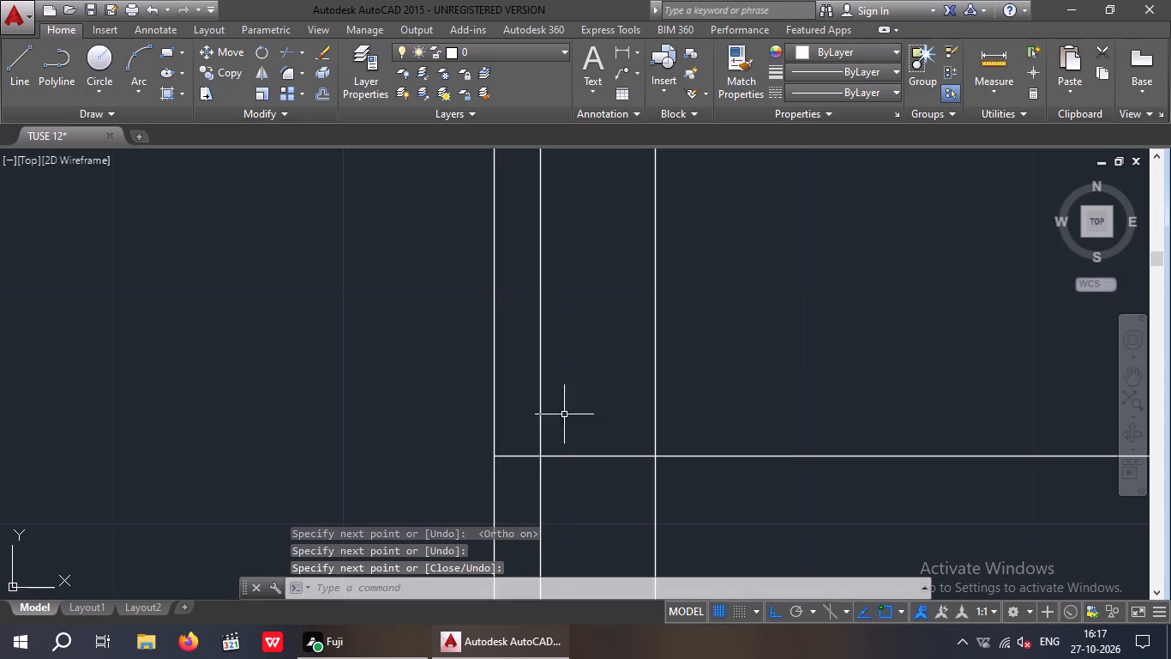
Draw a horizontal line from the upper right-hand connector across the panel, continuing with a short segment across the left-hand gap.
scroll(572, 373, "down", 5)
middle_click_drag(620, 390, 565, 503)
key("space")
scroll(656, 399, "up", 3)
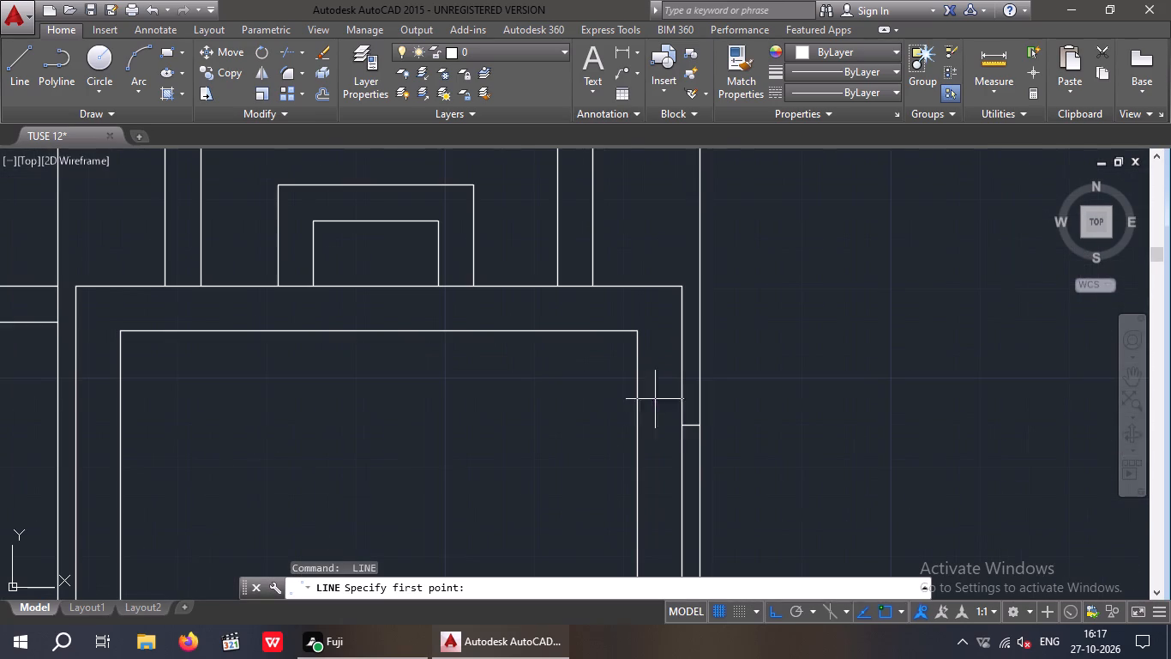
left_click_drag(680, 425, 668, 431)
scroll(599, 444, "down", 2)
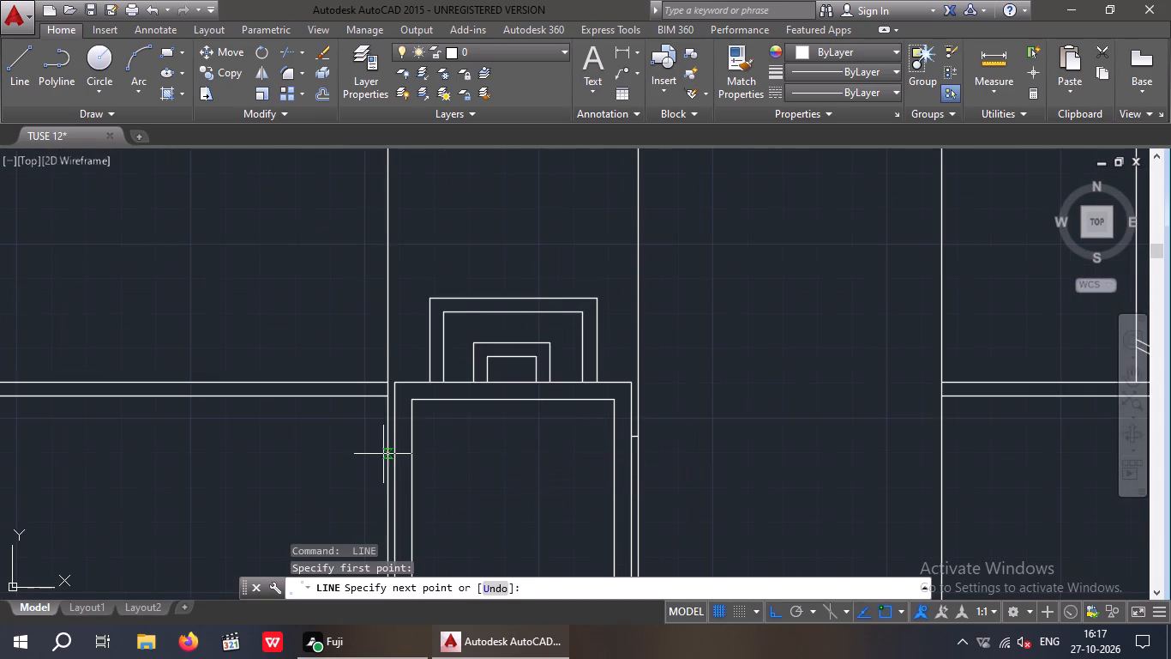
scroll(383, 450, "up", 3)
left_click(421, 408)
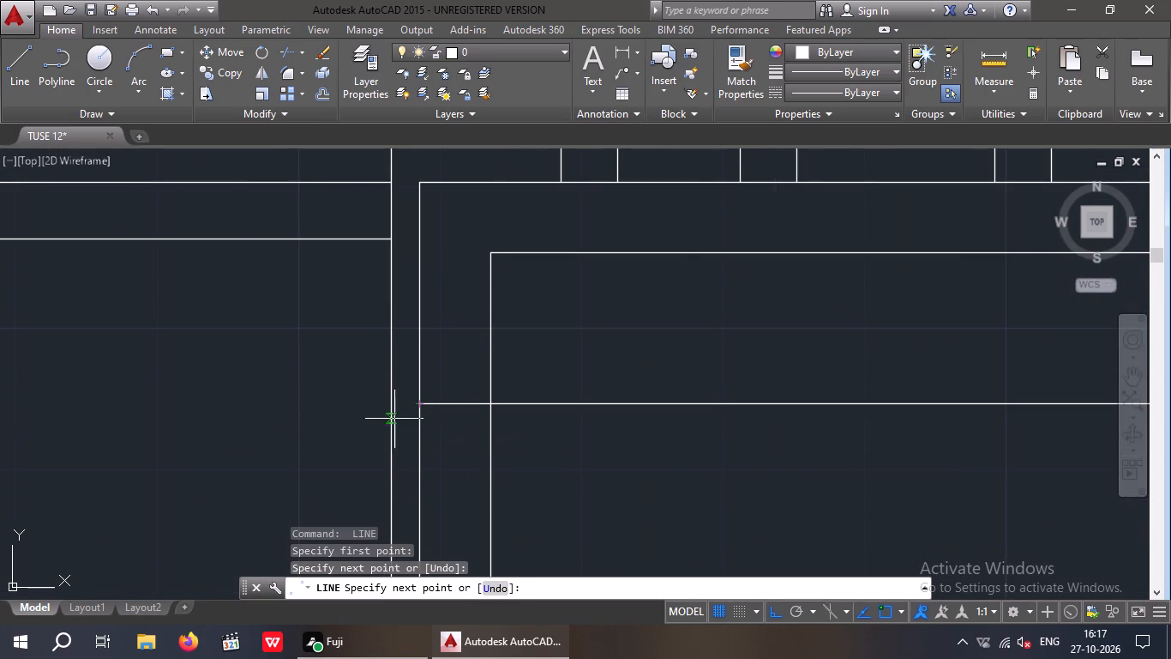
left_click(386, 403)
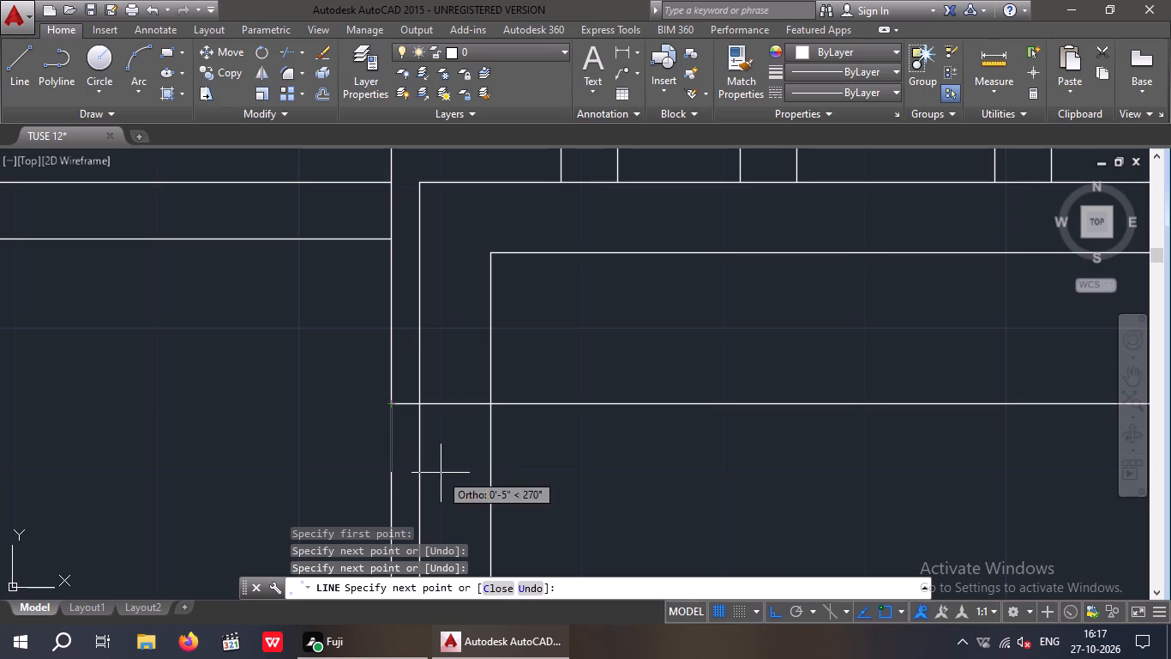
key("Escape")
Delete the two long horizontal lines crossing the panel, keeping the short connectors in the side gaps.
left_click_drag(699, 469, 636, 396)
left_click(634, 388)
scroll(677, 354, "down", 5)
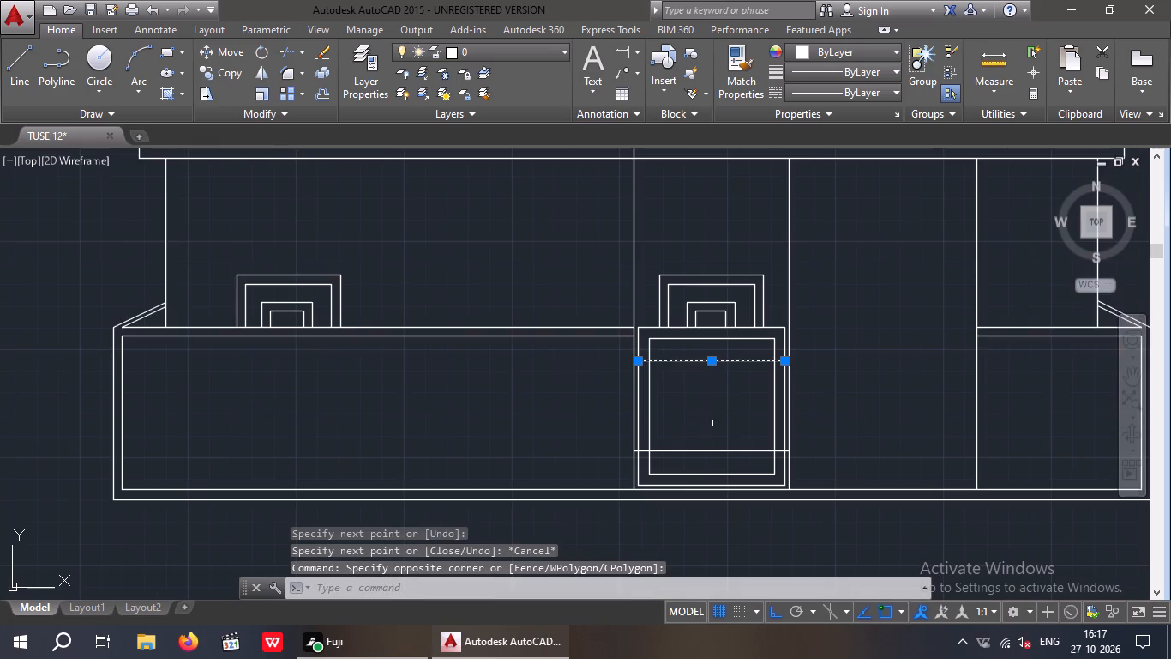
scroll(718, 470, "up", 2)
left_click_drag(711, 452, 706, 442)
left_click(688, 401)
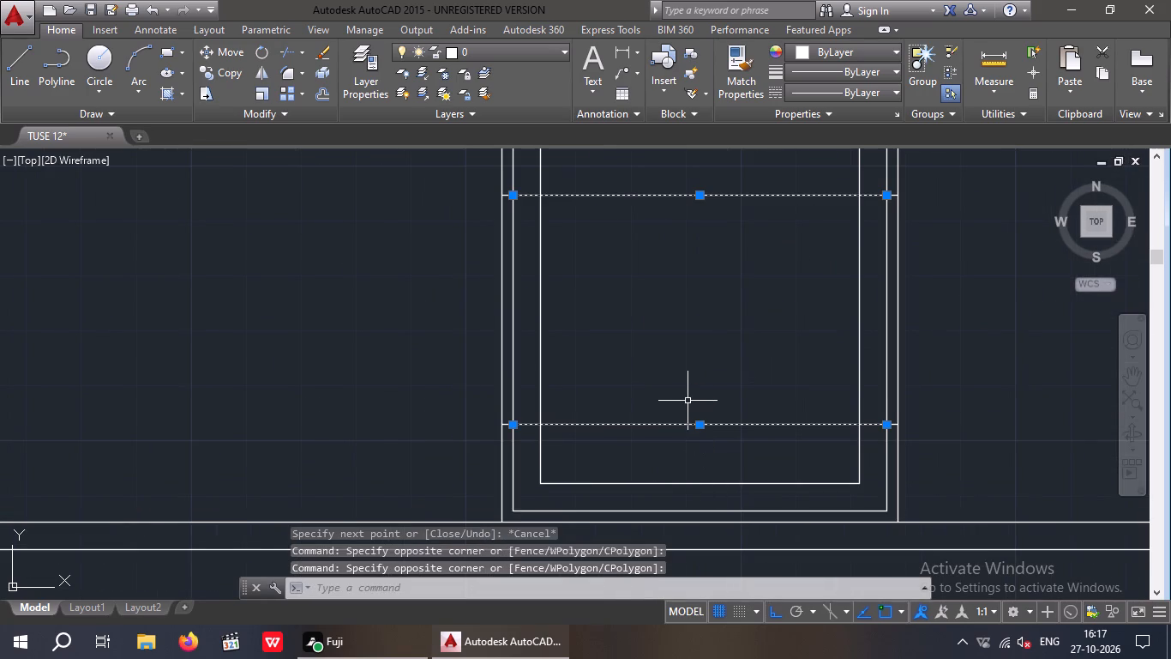
key("Delete")
key("Escape")
key("Escape")
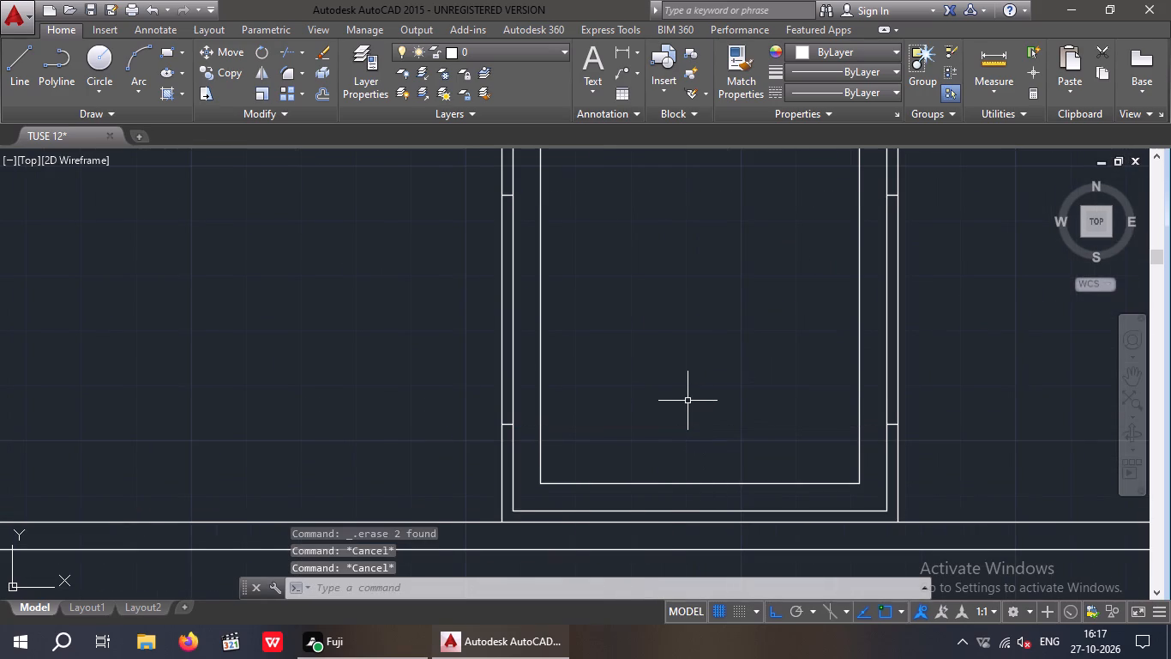
Offset the lower short connector in the left-hand gap by 0.5" both above and below.
key("o")
key("Return")
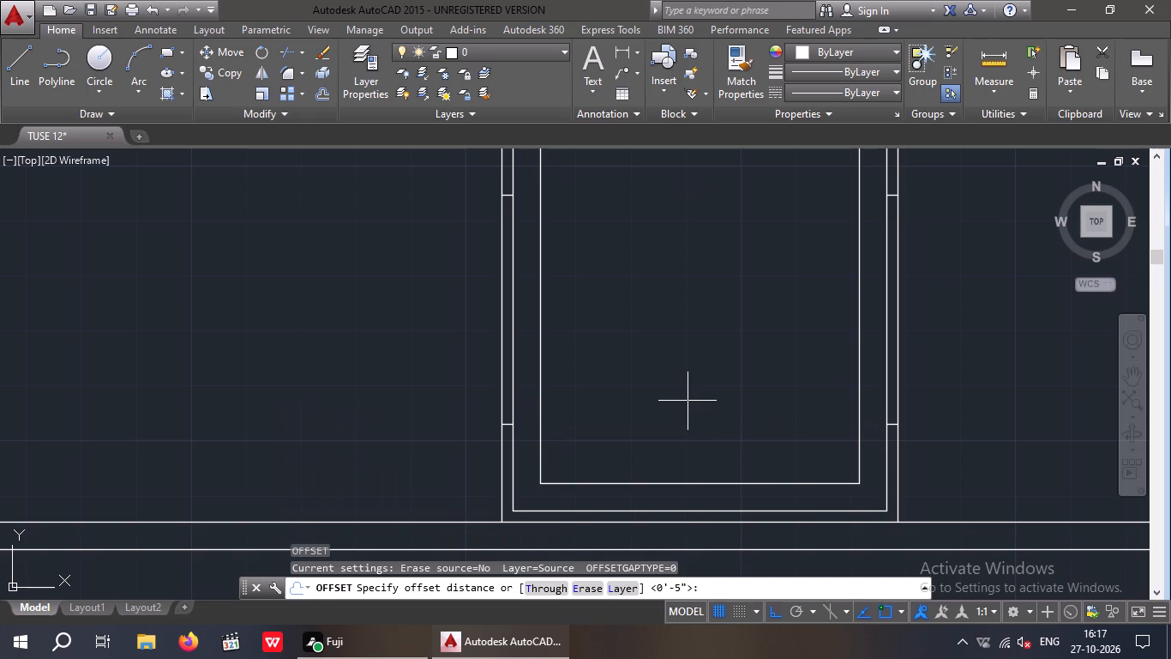
type("1\"")
key("BackSpace")
key("BackSpace")
type("0.5")
key("shift+quotedbl")
key("Return")
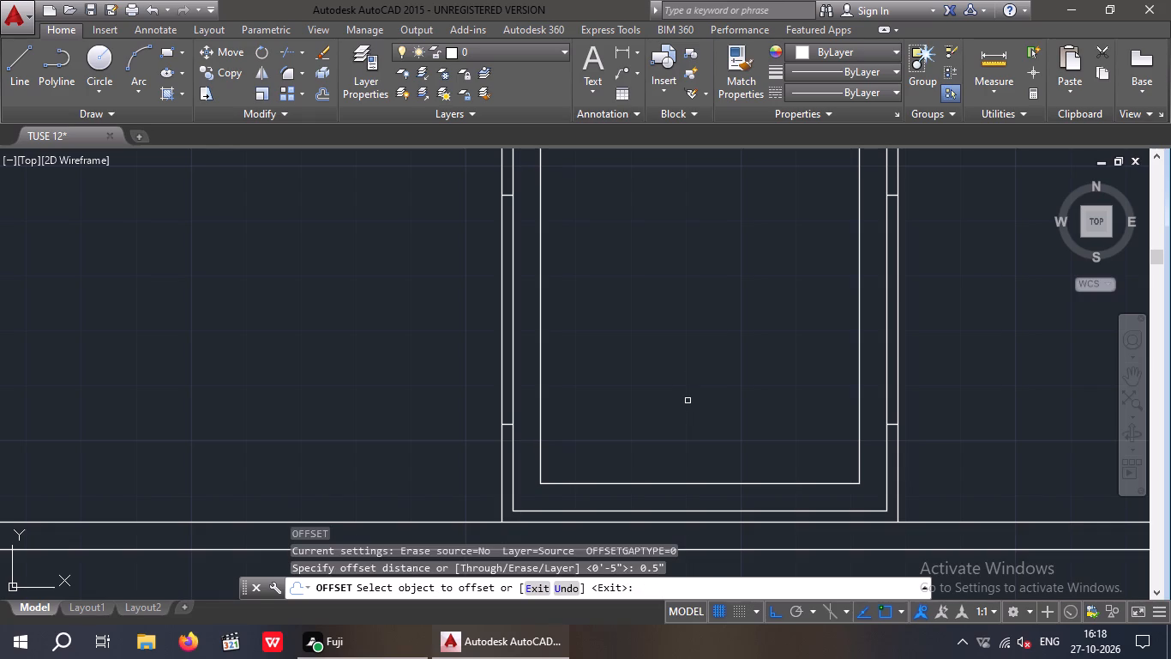
scroll(508, 414, "up", 4)
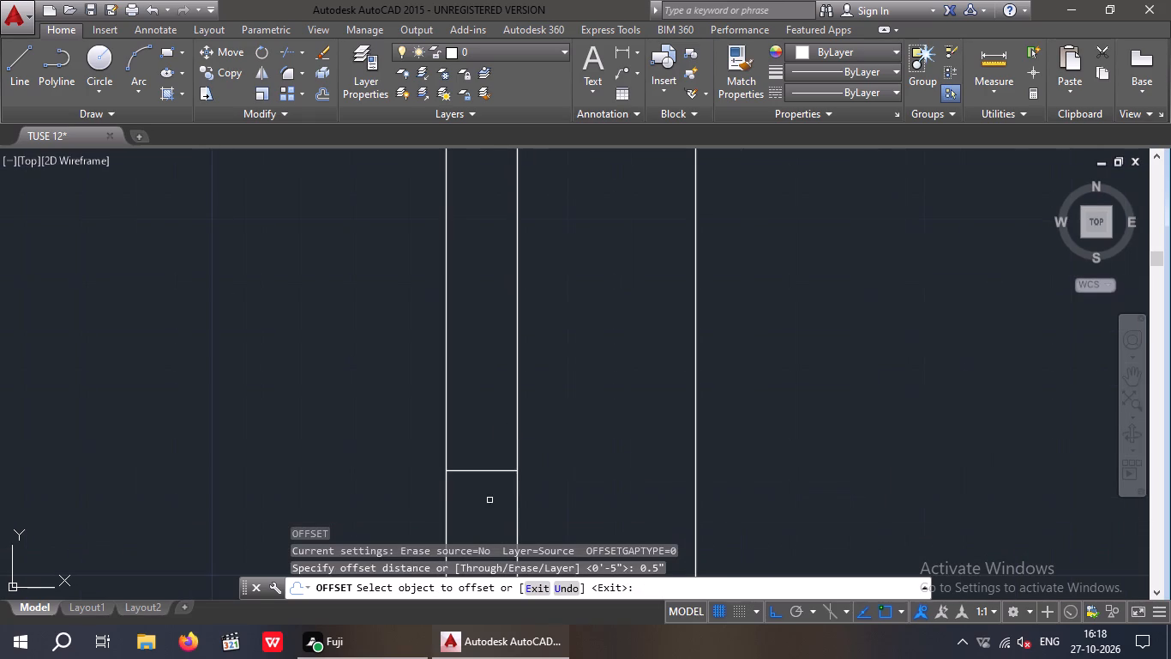
left_click_drag(487, 471, 487, 463)
left_click(471, 378)
scroll(477, 386, "down", 2)
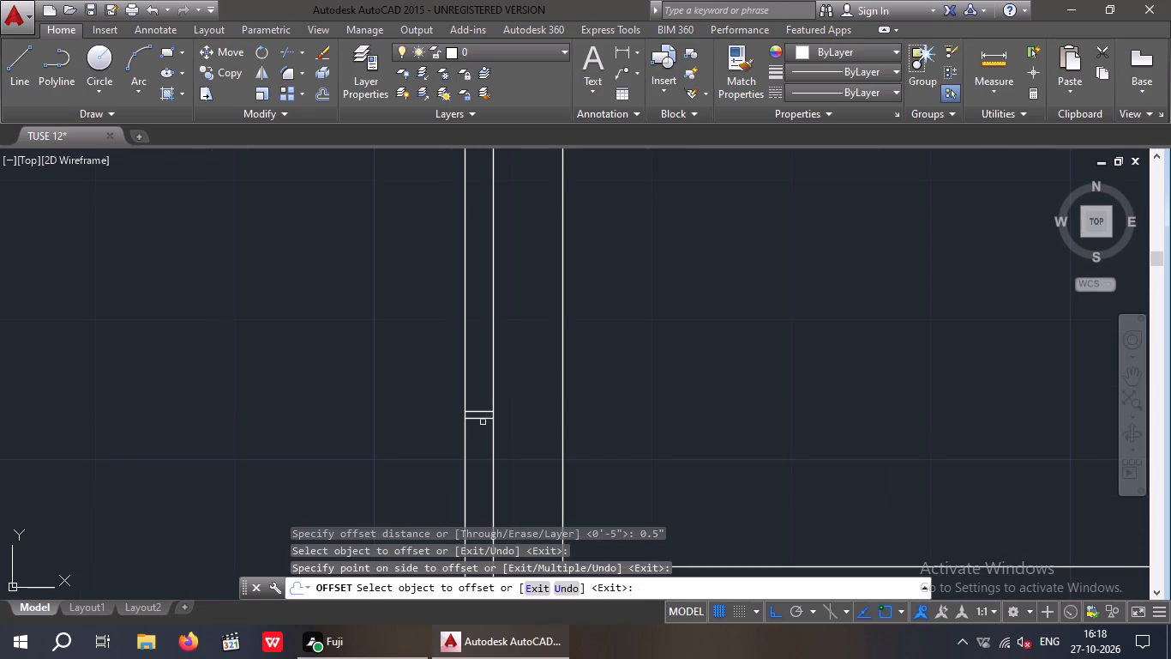
left_click_drag(483, 420, 489, 430)
left_click(487, 449)
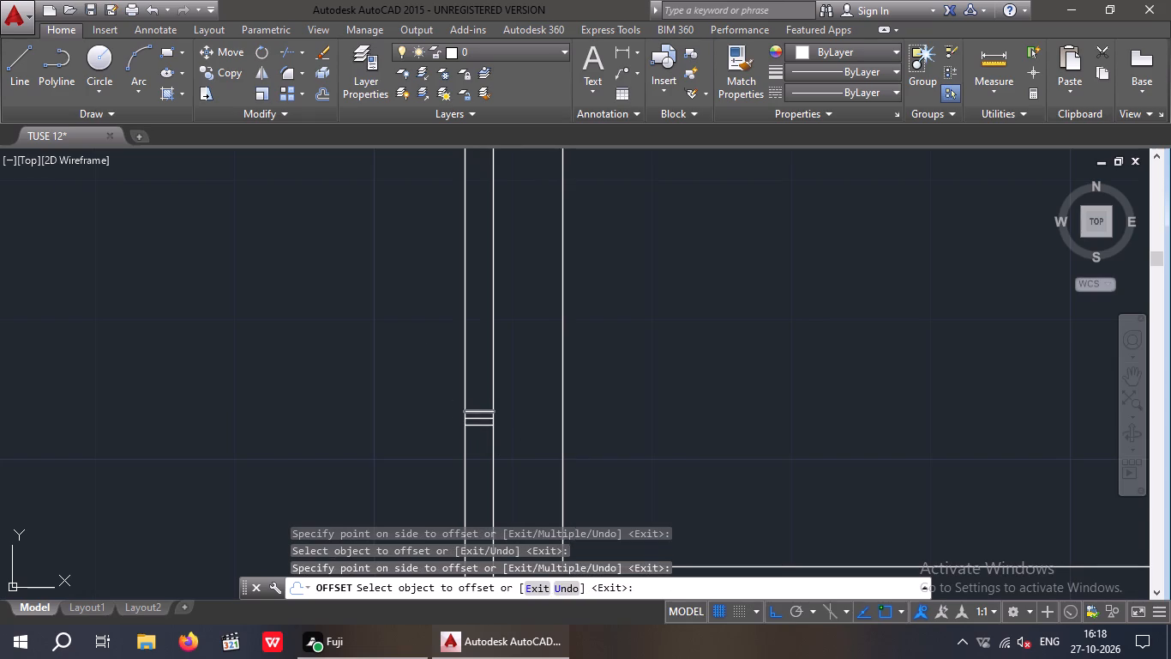
Offset the lower short connector in the right-hand gap by 0.5" both above and below.
scroll(426, 335, "down", 3)
scroll(677, 354, "up", 4)
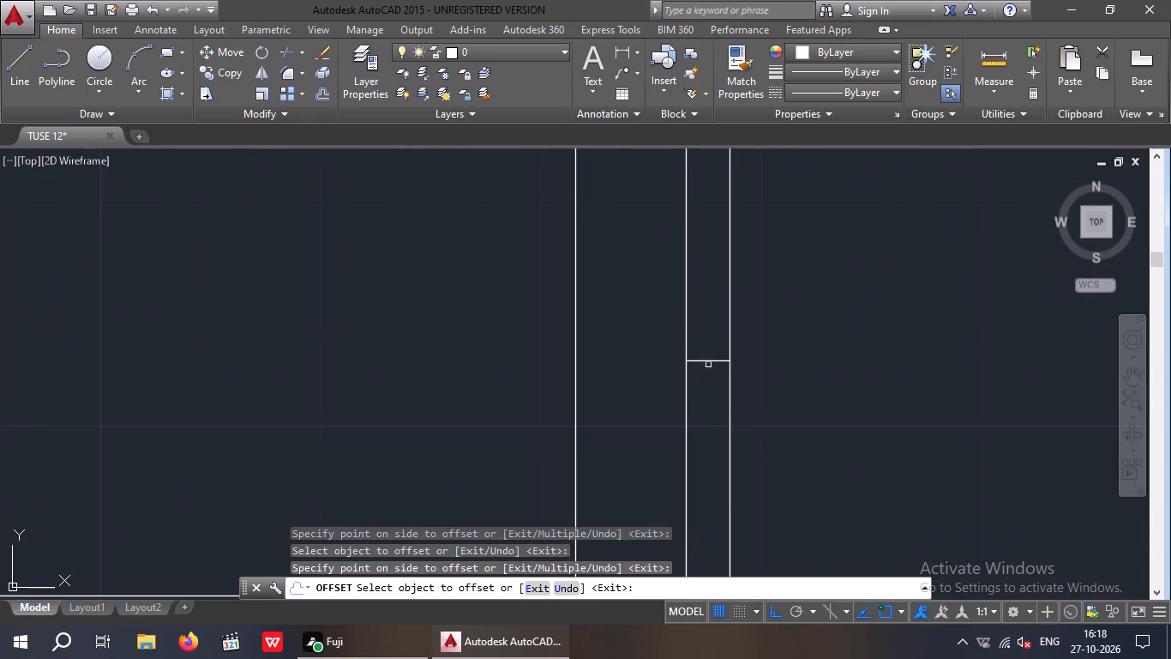
left_click_drag(710, 360, 703, 344)
left_click_drag(696, 310, 702, 322)
left_click_drag(700, 362, 703, 375)
left_click(709, 390)
Offset the upper short connector in the right-hand gap by 0.5" both above and below.
scroll(711, 363, "down", 4)
middle_click_drag(775, 372, 772, 492)
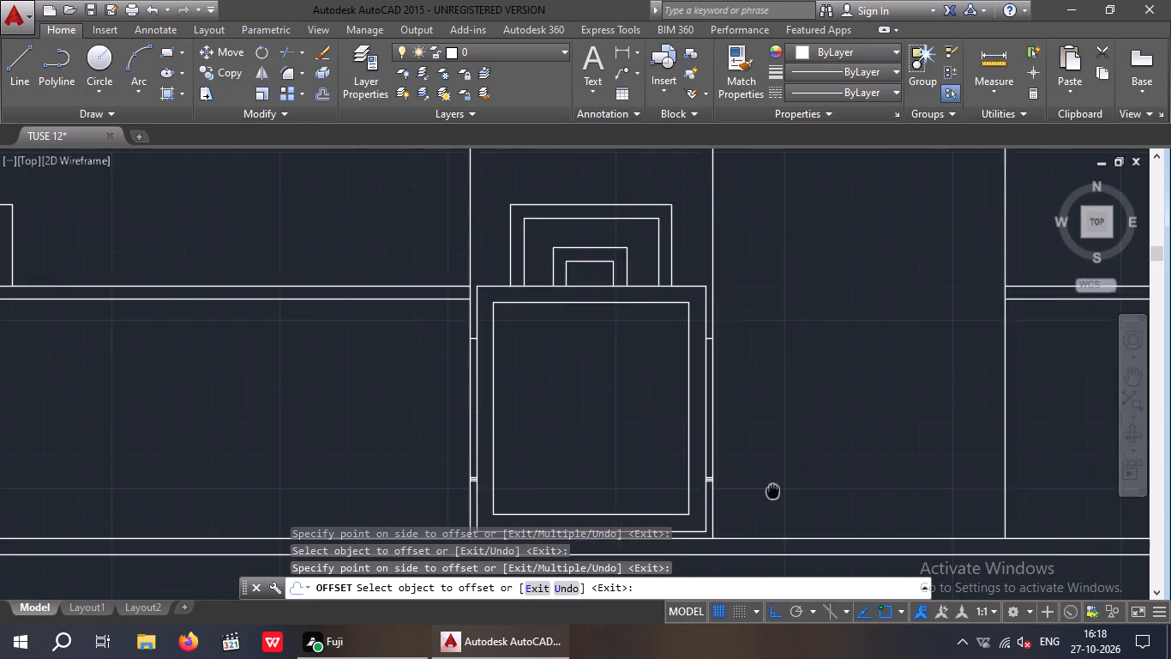
middle_click_drag(772, 492, 774, 505)
scroll(719, 356, "up", 3)
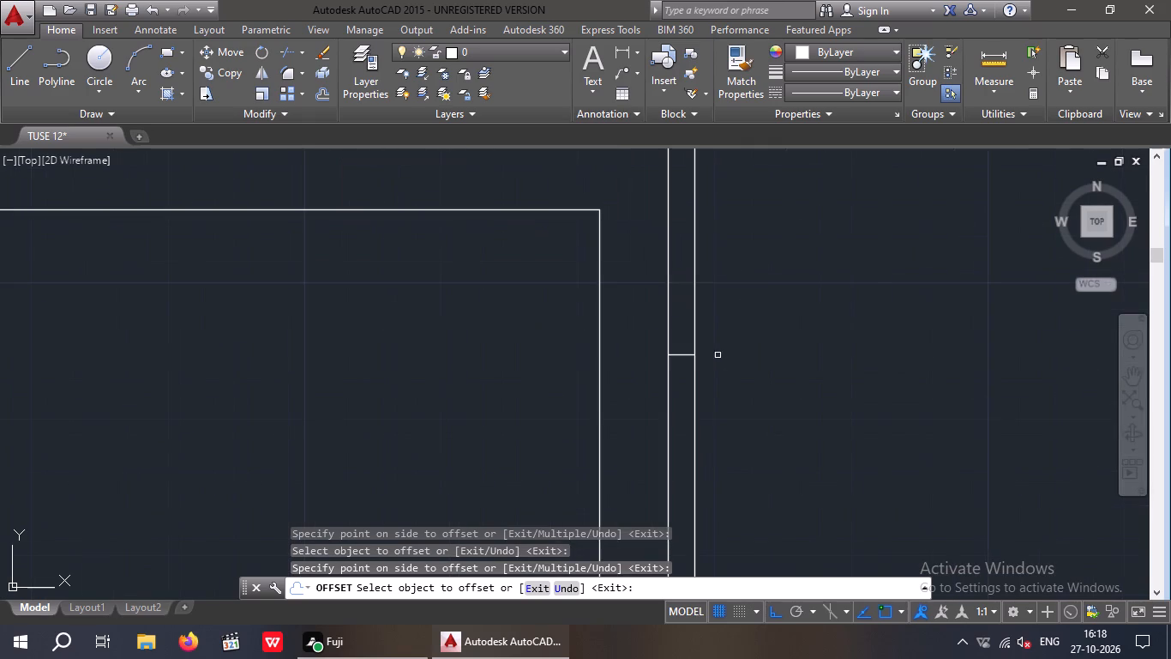
scroll(691, 360, "up", 2)
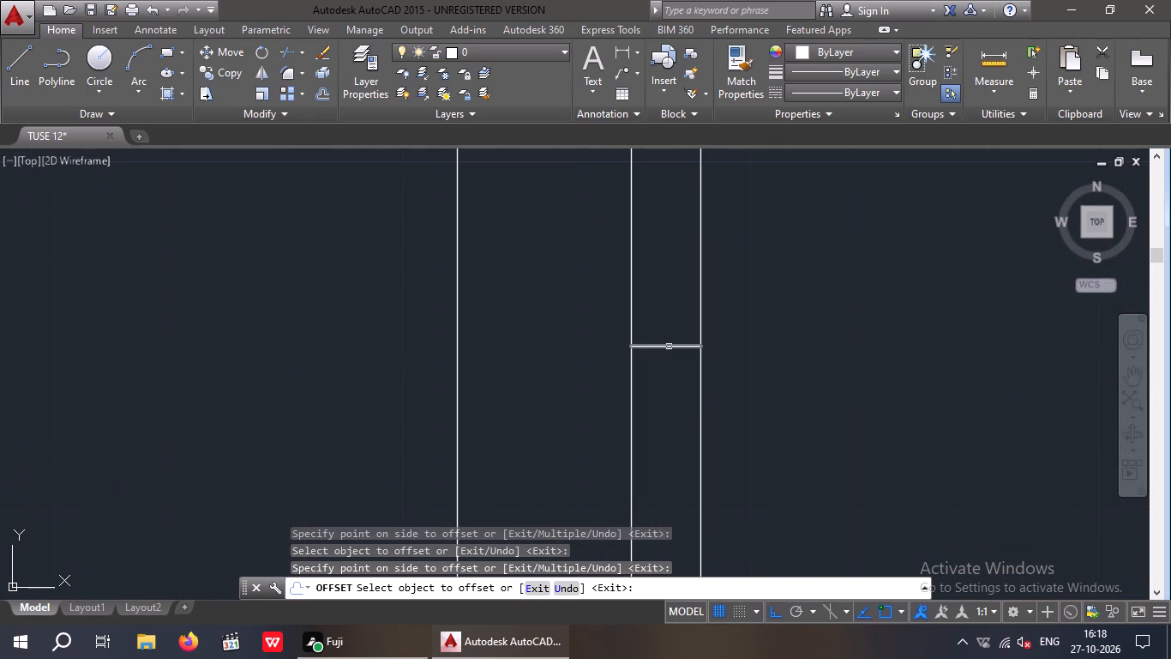
left_click(669, 346)
left_click_drag(648, 277, 650, 286)
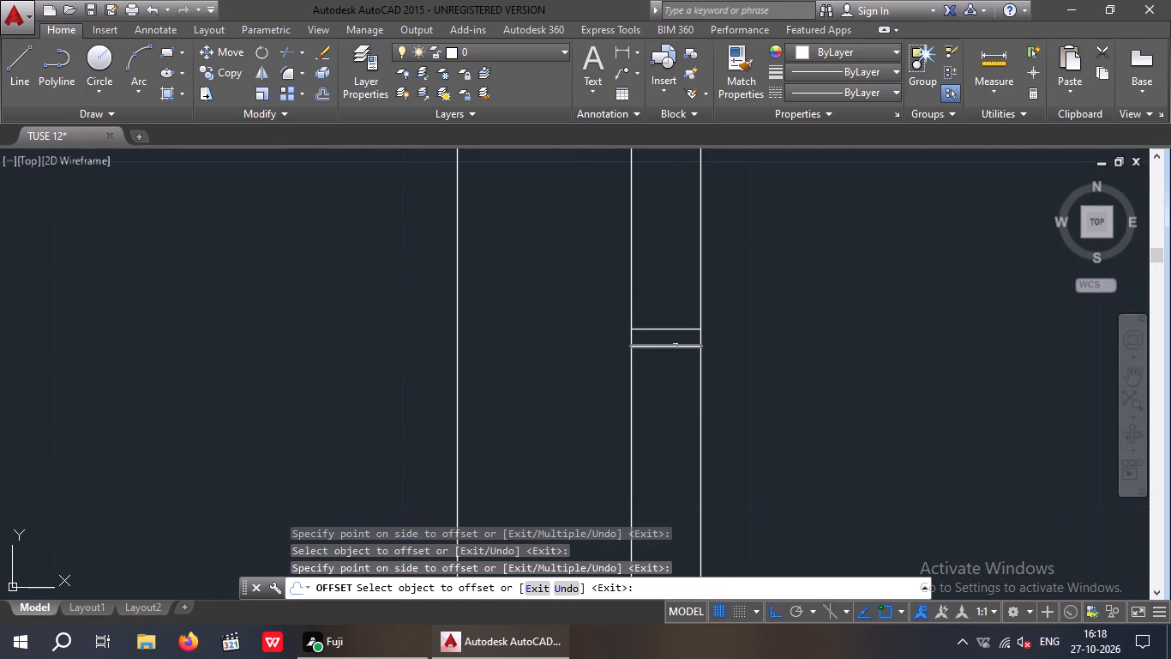
left_click(674, 348)
left_click(674, 384)
Offset the upper short connector in the left-hand gap by 0.5" both above and below.
scroll(670, 360, "down", 5)
middle_click_drag(746, 387, 905, 381)
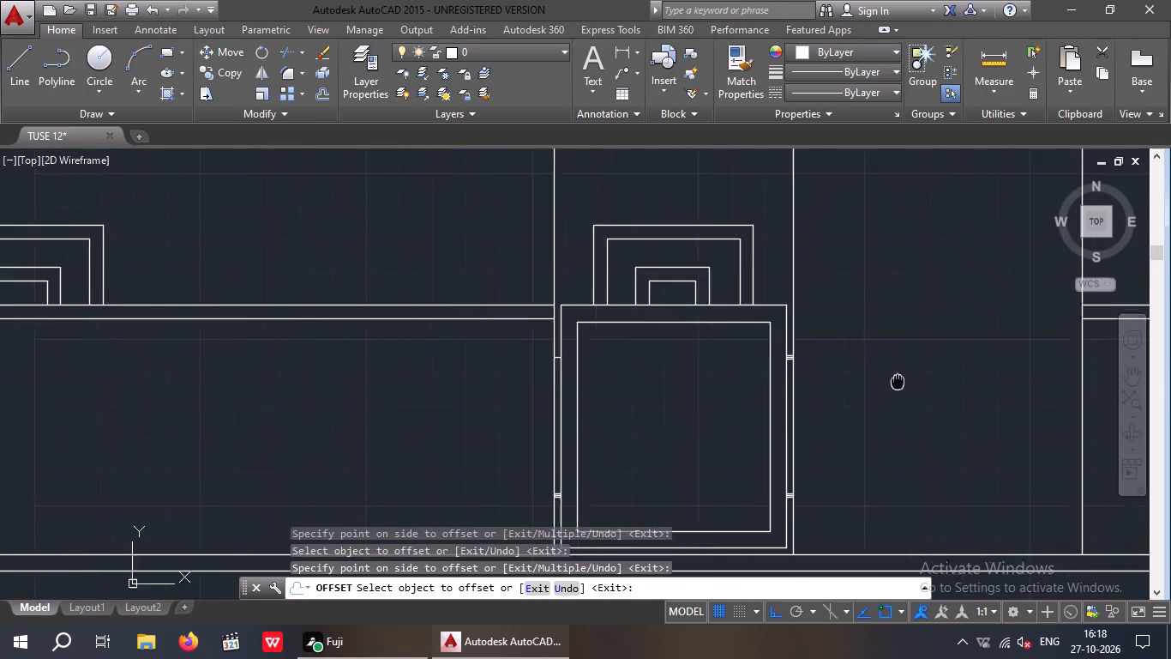
middle_click_drag(905, 381, 913, 381)
scroll(604, 359, "up", 4)
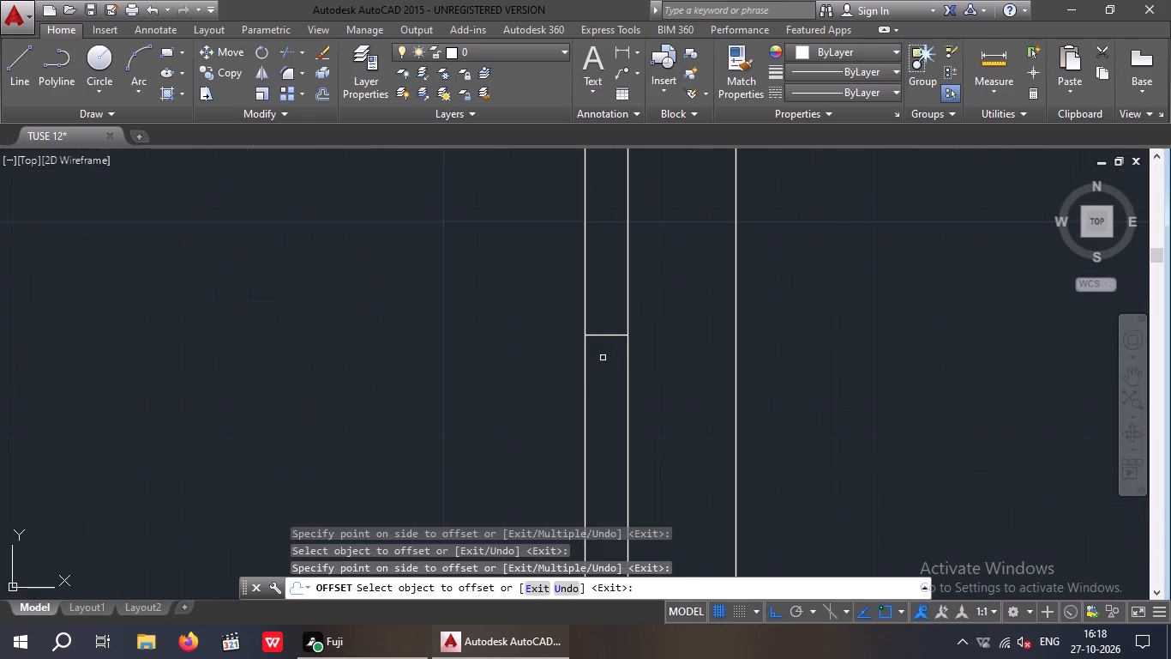
left_click(605, 334)
left_click(600, 276)
left_click_drag(611, 334, 597, 364)
left_click(595, 381)
scroll(616, 329, "down", 3)
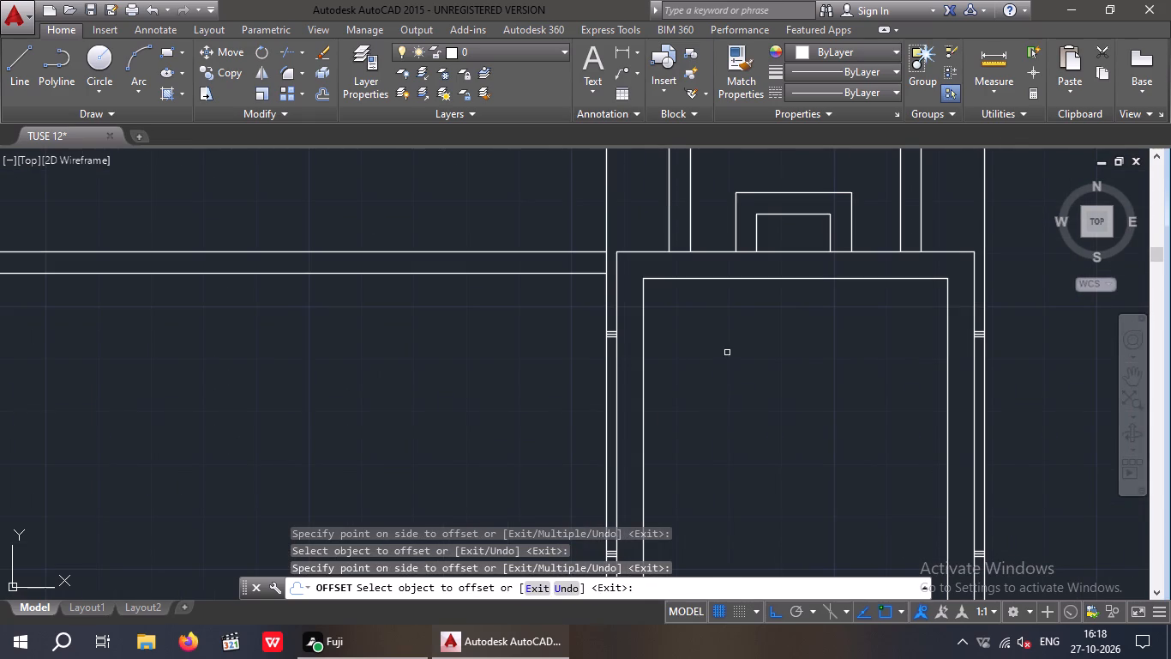
middle_click(729, 351)
key("Escape")
key("Escape")
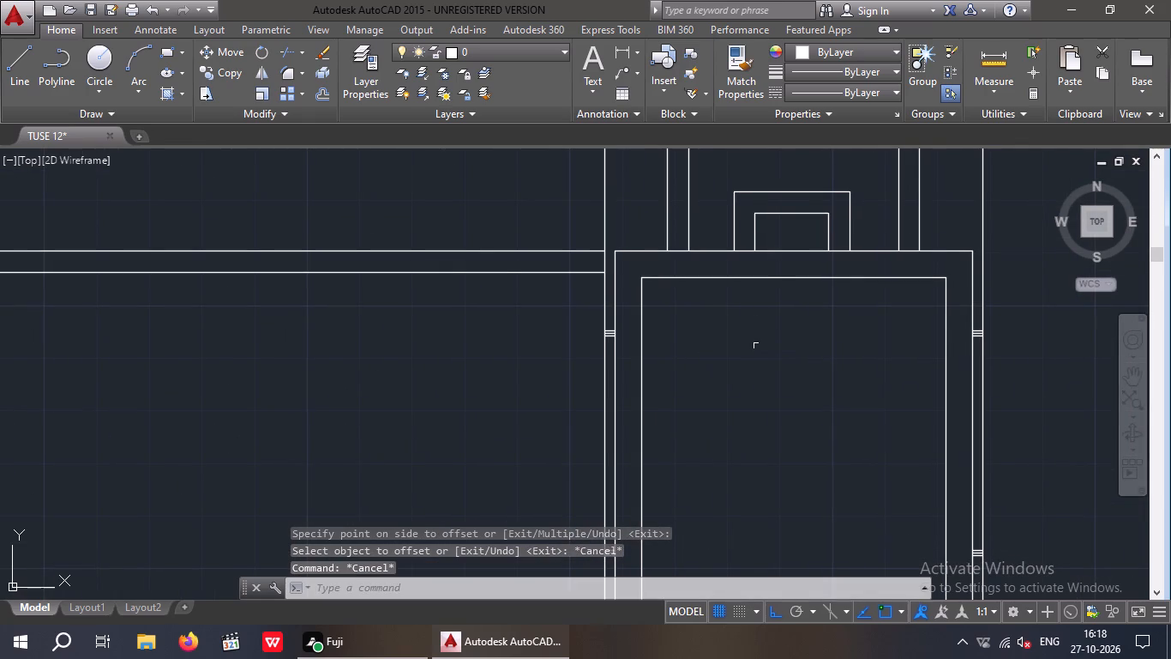
Offset the outer lines of the upper connector group in the left-hand gap outward by 1.5", one above and one below.
key("o")
key("Return")
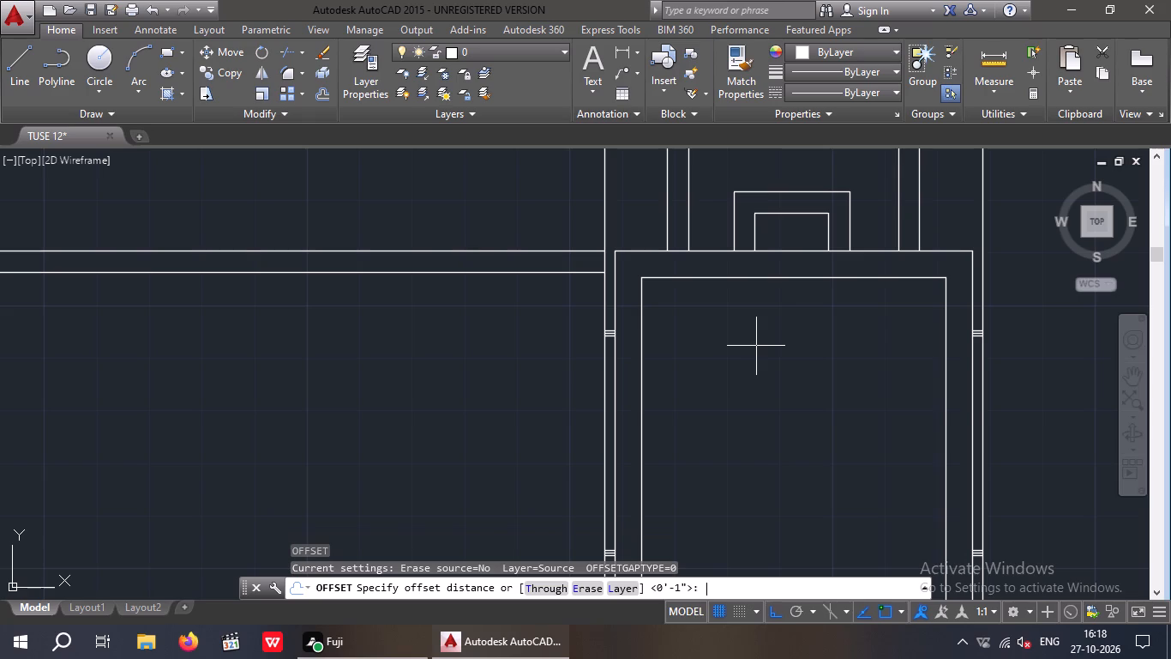
key("1")
type(".5\"")
key("Return")
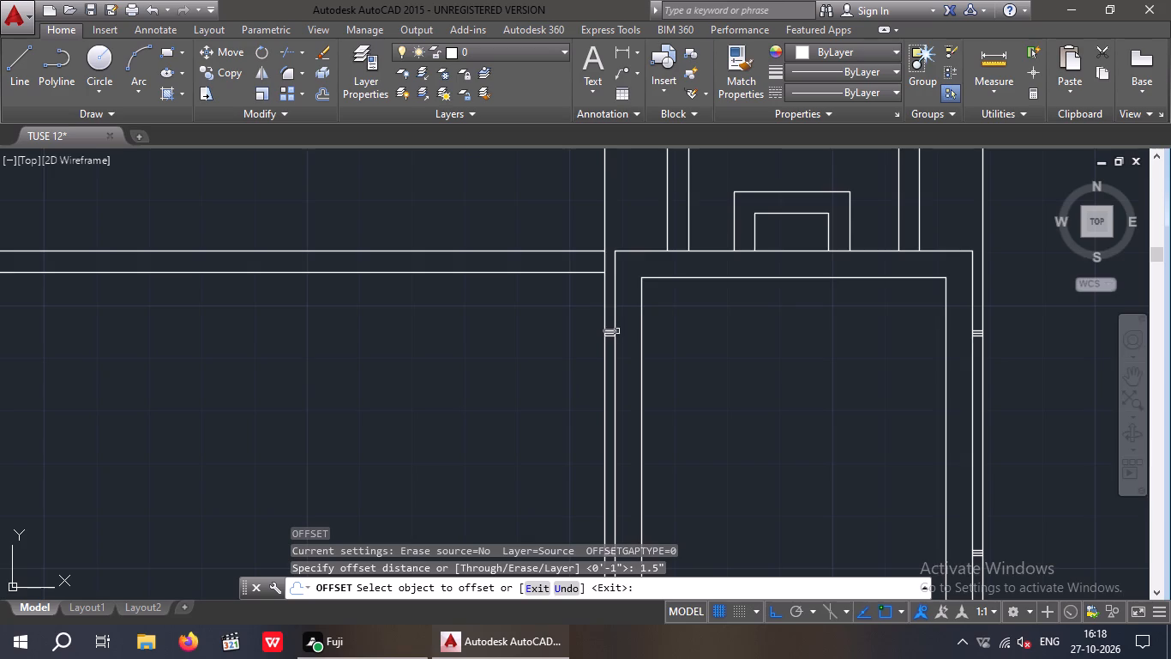
scroll(616, 324, "up", 4)
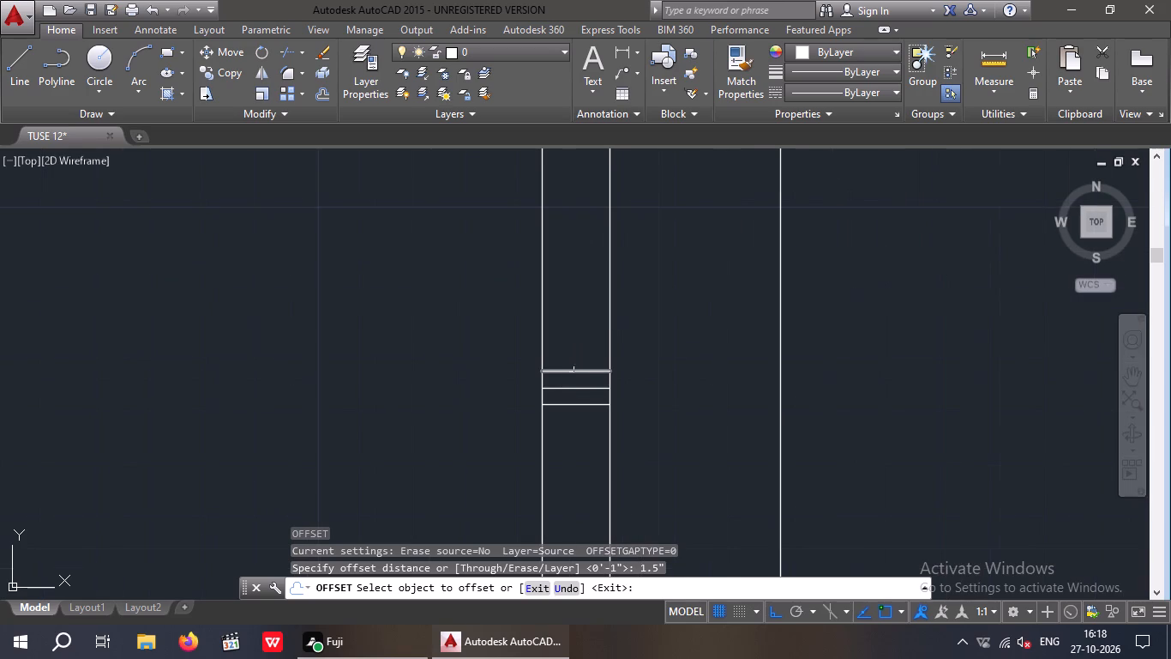
left_click(571, 370)
left_click(577, 295)
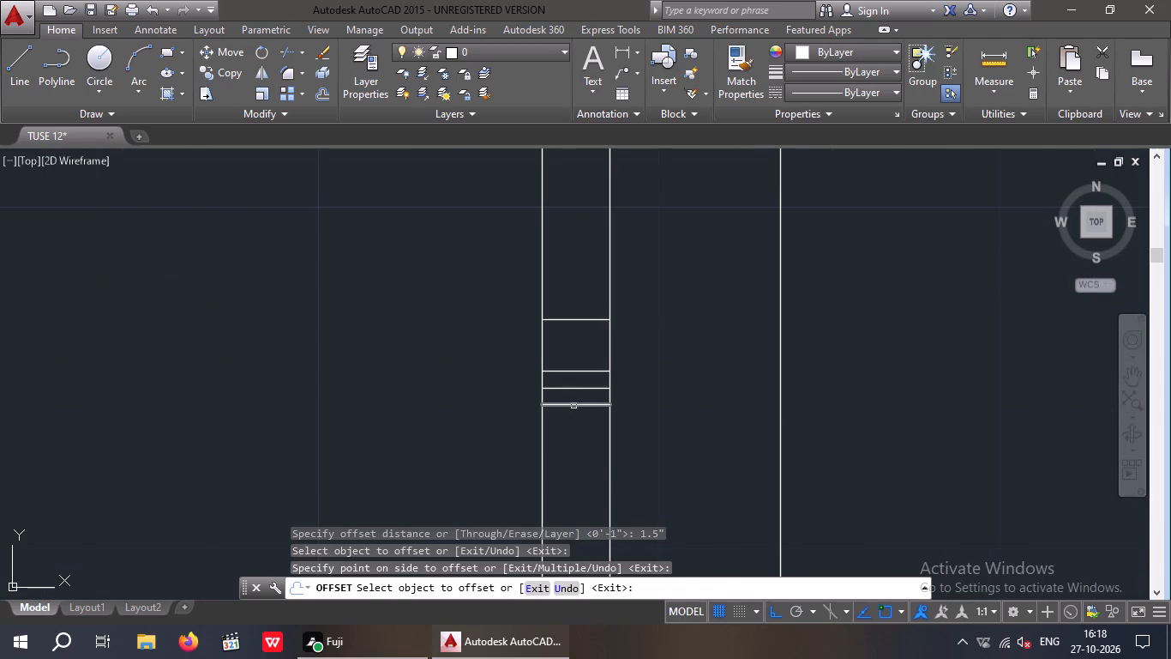
left_click_drag(573, 406, 573, 420)
left_click(582, 445)
Offset the outer lines of the upper connector group in the right-hand gap outward by 1.5", one above and one below.
scroll(598, 405, "down", 4)
middle_click_drag(717, 445, 555, 472)
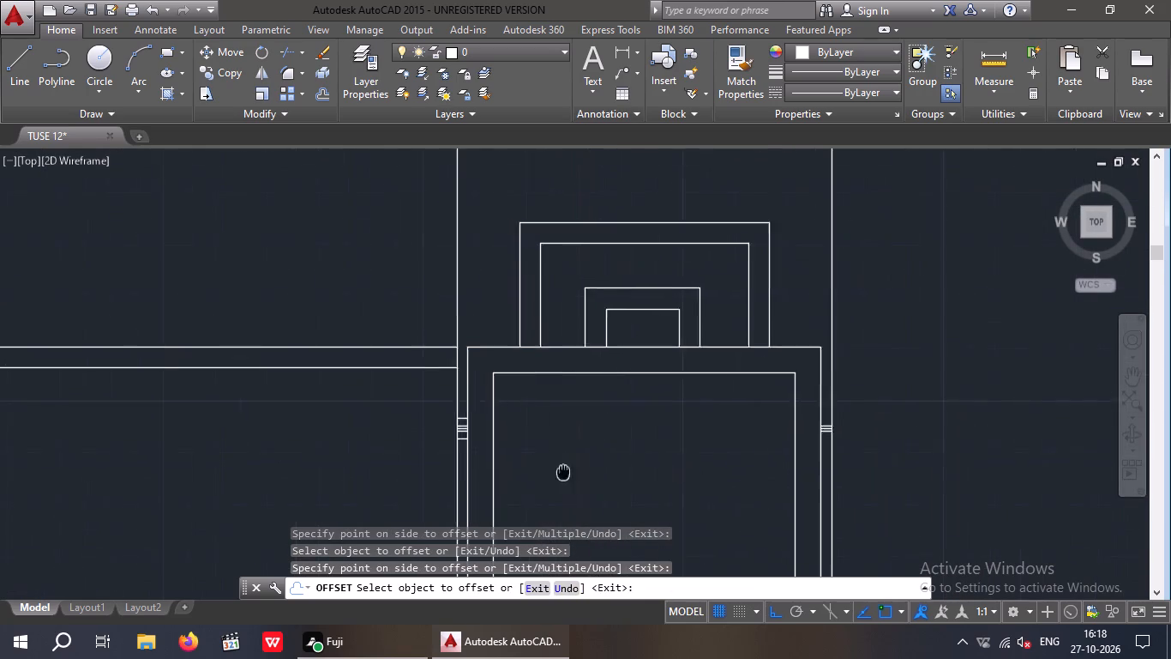
middle_click_drag(555, 472, 405, 492)
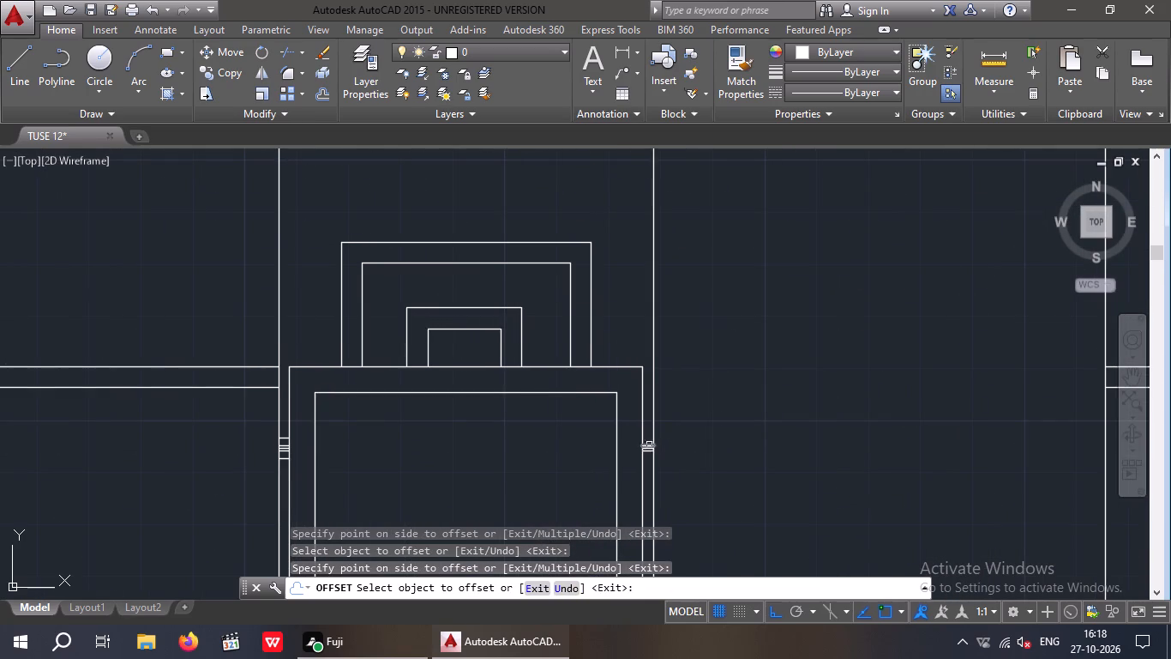
scroll(648, 444, "up", 3)
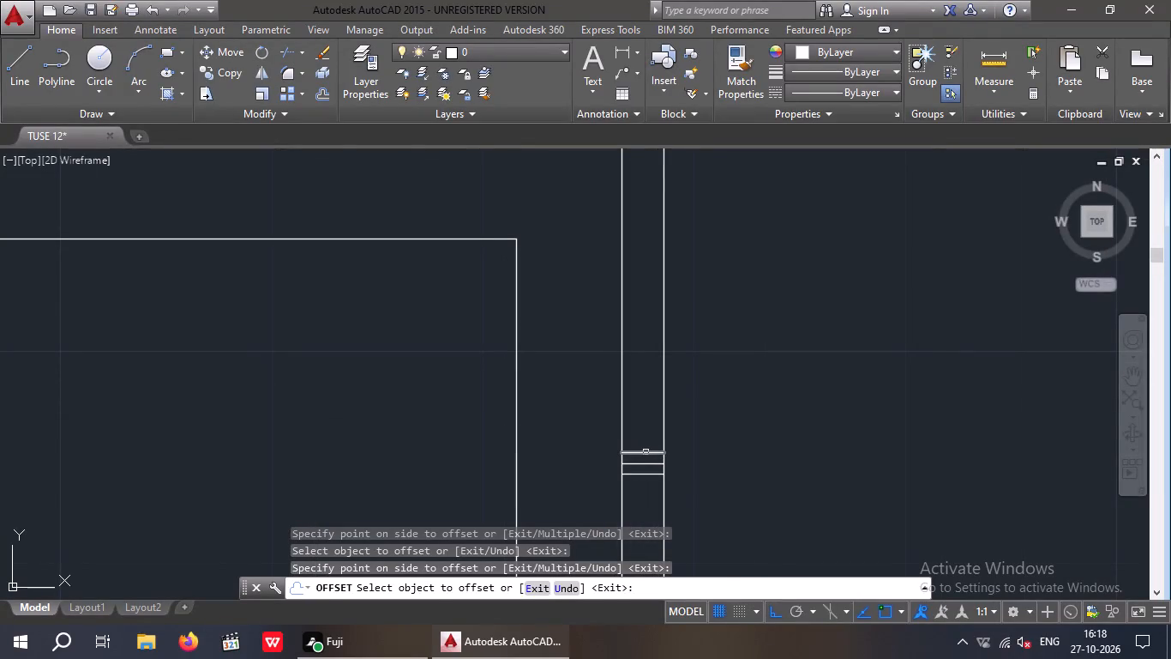
left_click_drag(646, 451, 645, 437)
left_click(638, 400)
left_click_drag(644, 474, 646, 489)
left_click_drag(656, 525, 658, 535)
Offset the outer lines of the lower connector group in the right-hand gap outward by 1.5", one above and one below.
scroll(663, 440, "down", 3)
middle_click_drag(710, 487, 674, 305)
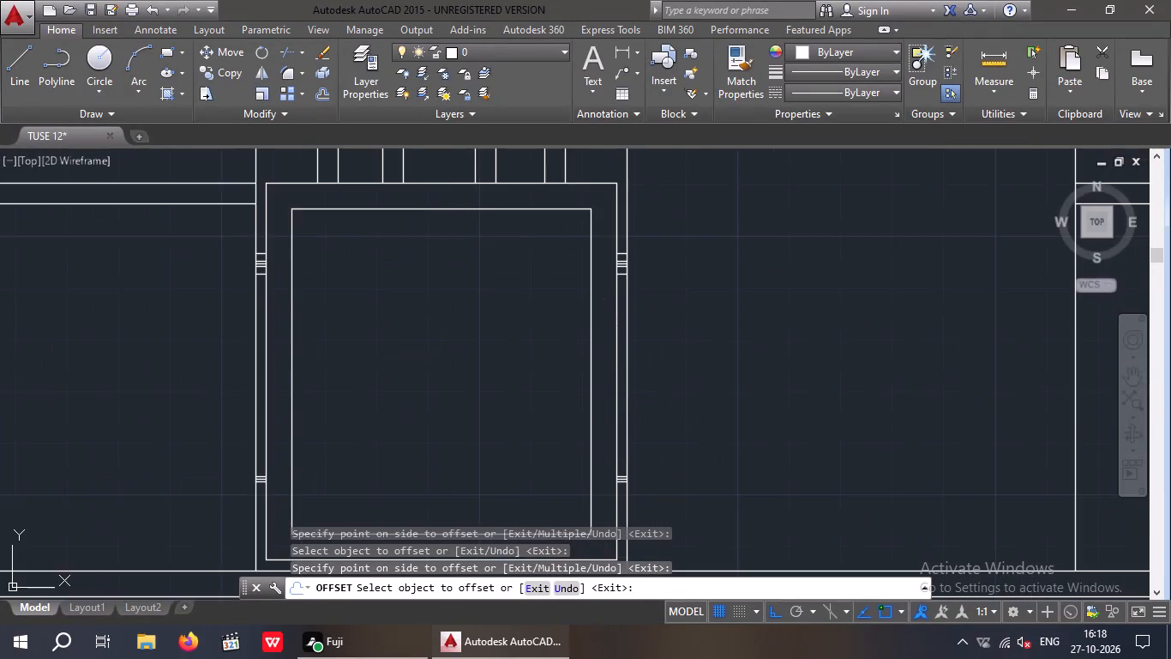
scroll(686, 350, "down", 1)
scroll(645, 430, "up", 4)
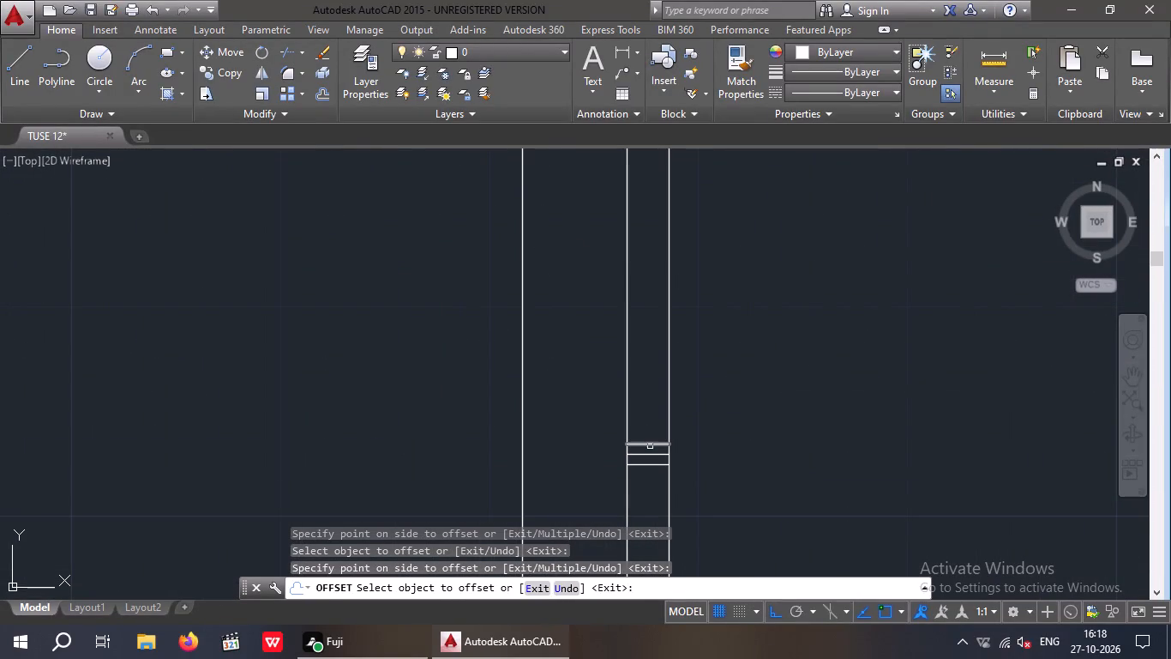
left_click_drag(650, 444, 642, 414)
left_click(640, 369)
scroll(640, 366, "down", 3)
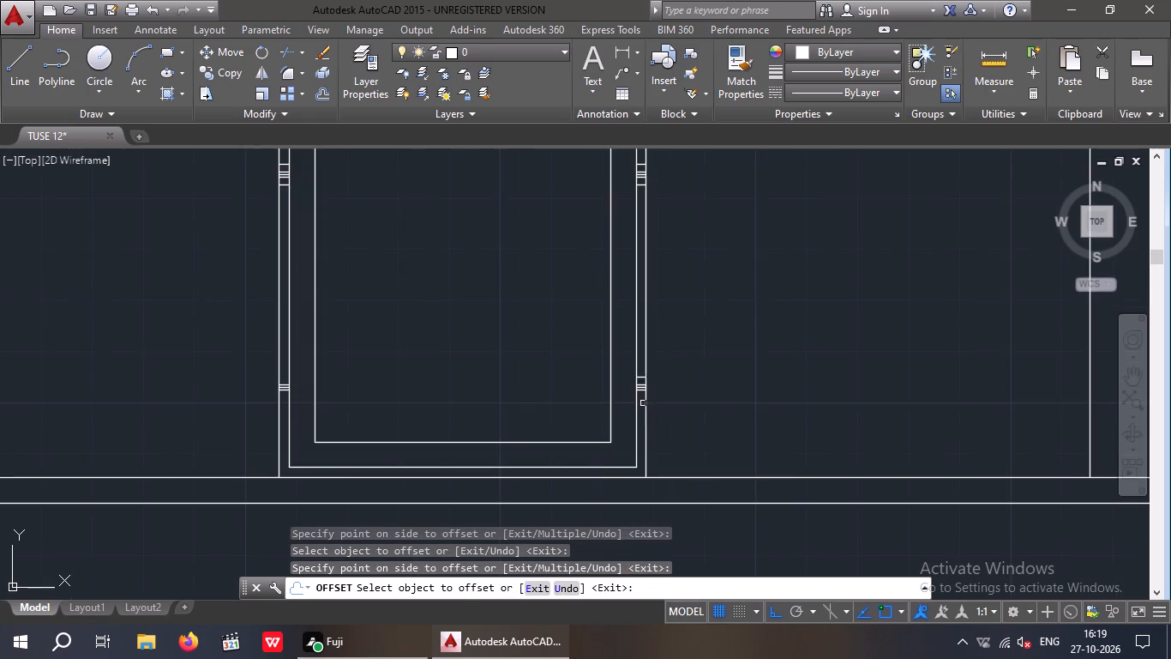
scroll(643, 403, "up", 3)
left_click_drag(635, 357, 638, 372)
left_click(652, 414)
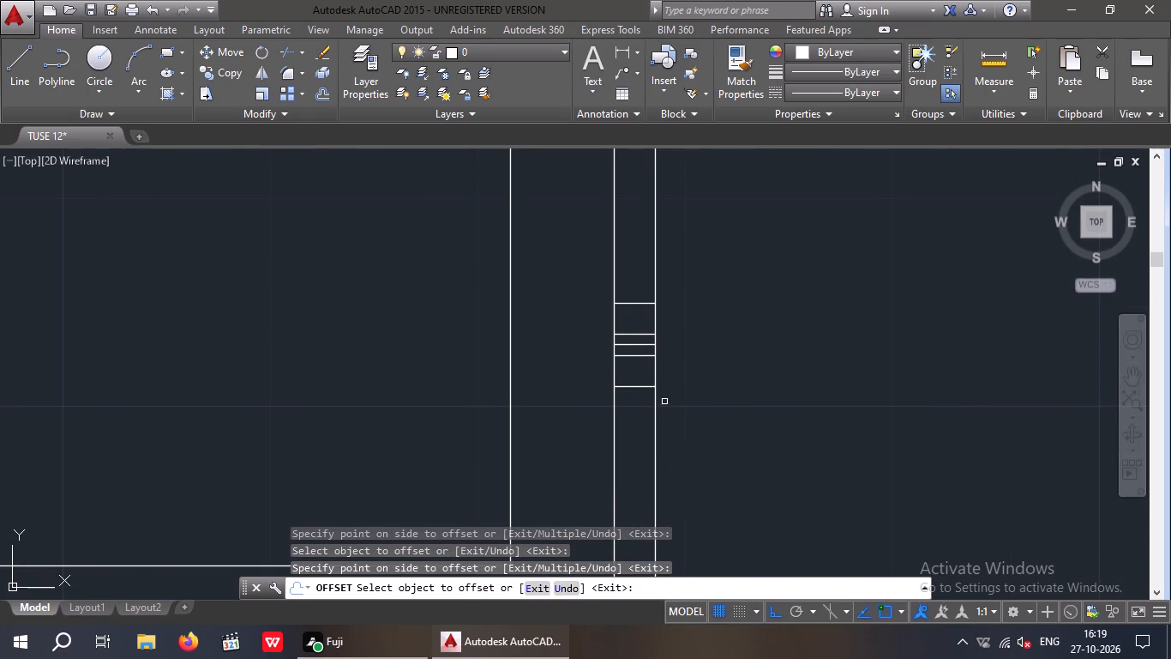
Offset the outer lines of the lower connector group in the left-hand gap outward by 1.5", one above and one below.
scroll(687, 384, "down", 3)
middle_click_drag(543, 422, 749, 403)
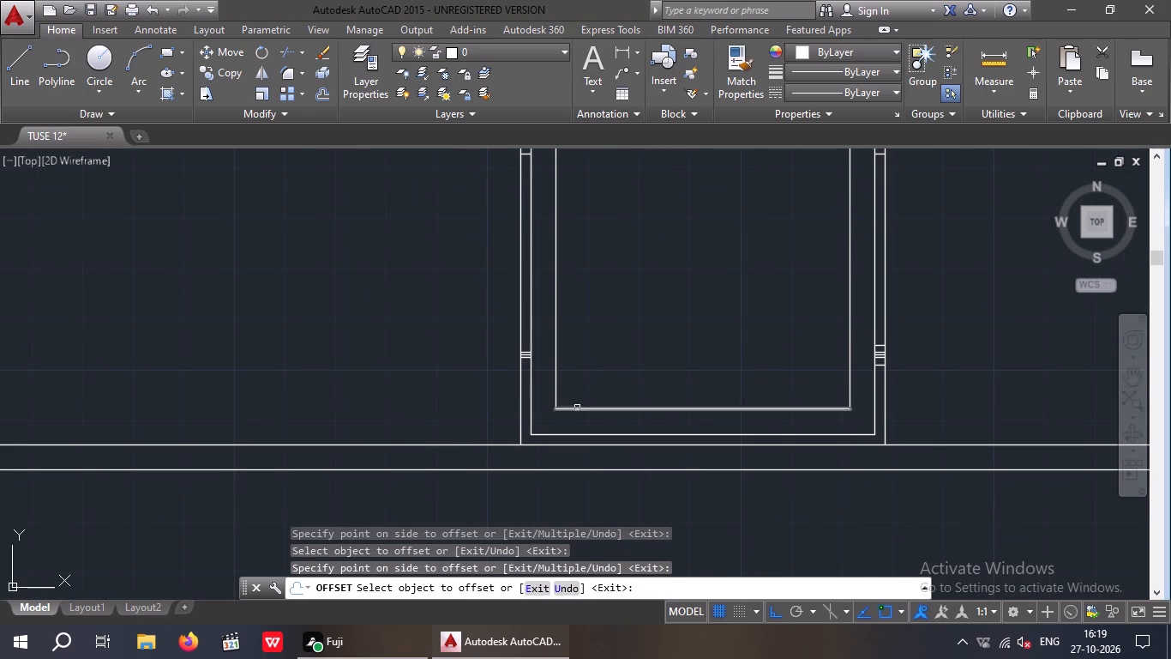
scroll(527, 354, "up", 3)
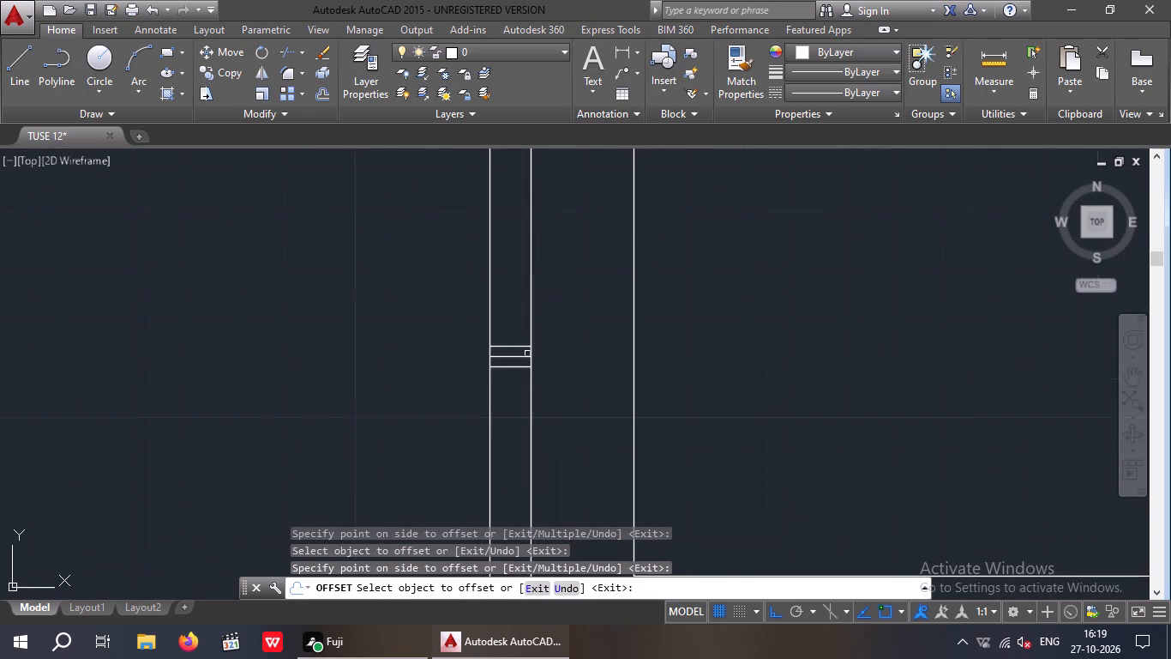
scroll(518, 352, "up", 1)
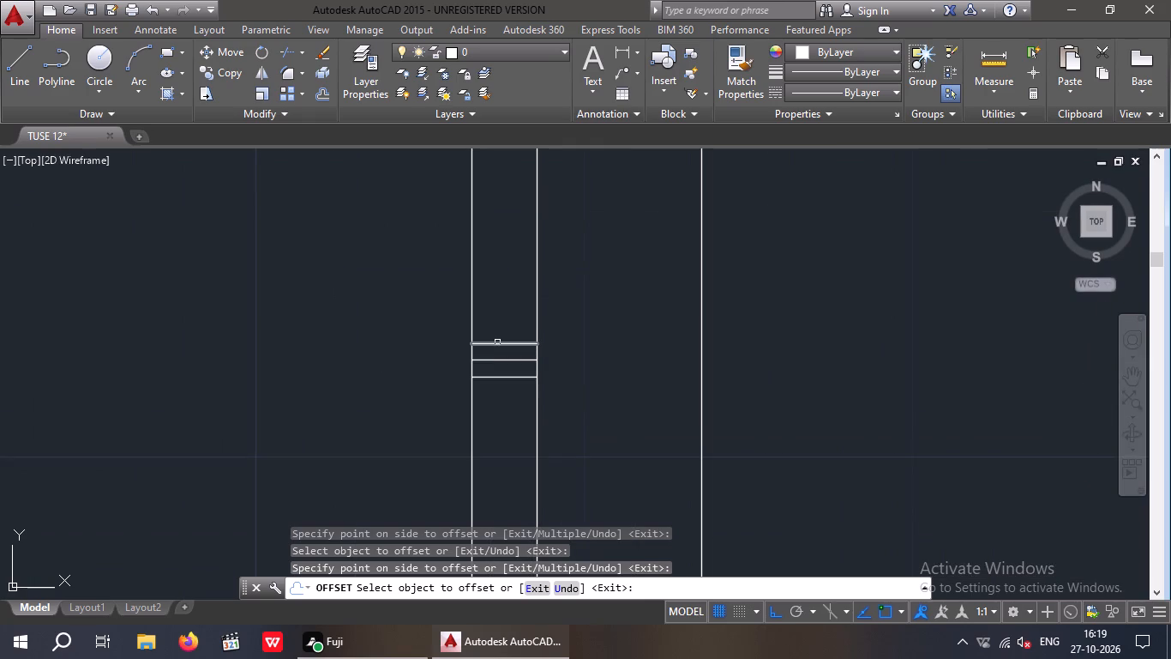
left_click(510, 346)
left_click(507, 273)
left_click_drag(512, 376, 511, 386)
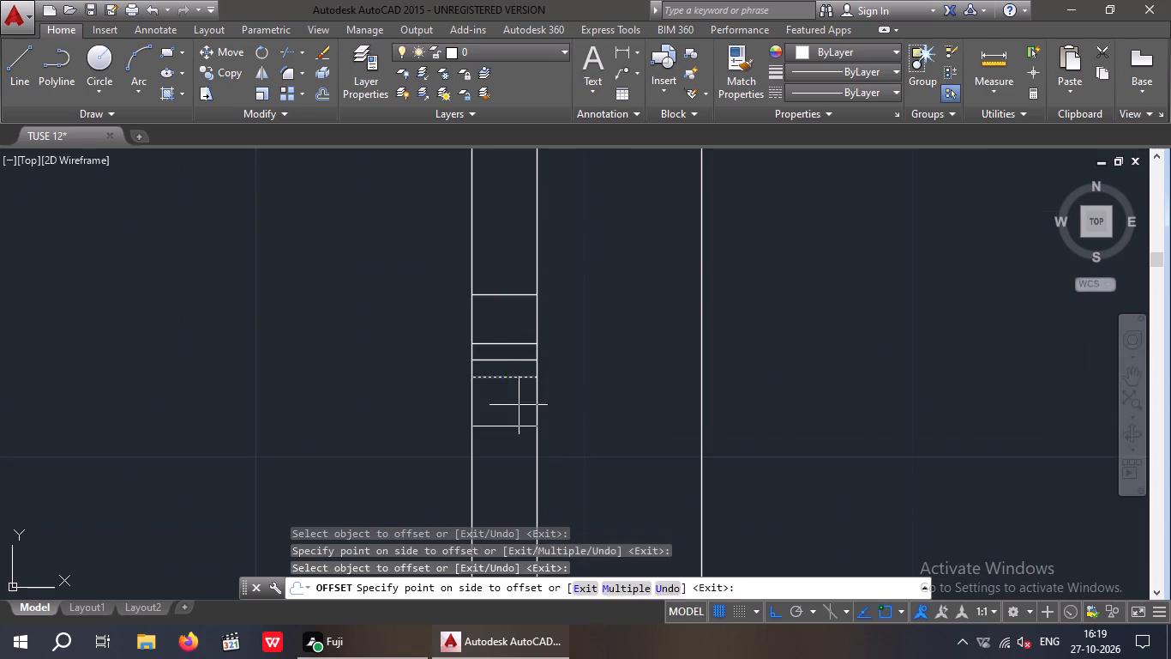
left_click(519, 426)
scroll(563, 380, "up", 1)
scroll(563, 379, "down", 4)
key("Escape")
key("Escape")
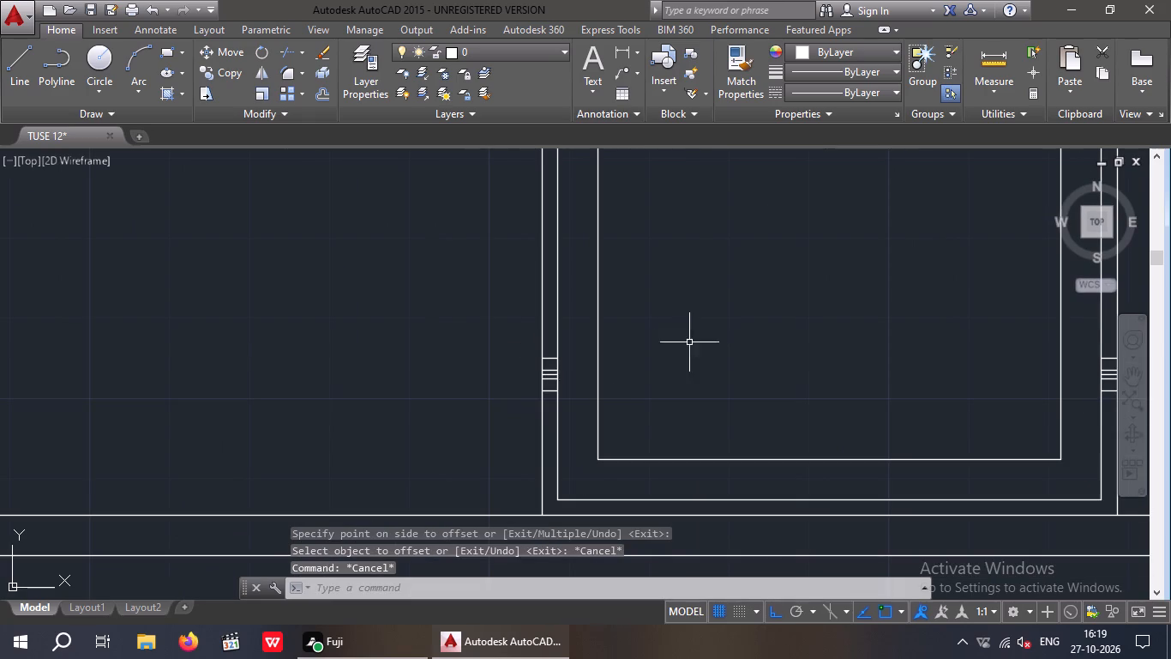
Draw a vertical centre line through the left-hand gap's upper connector group, joining the midpoints of its top and bottom lines.
key("l")
key("space")
middle_click_drag(707, 344, 567, 539)
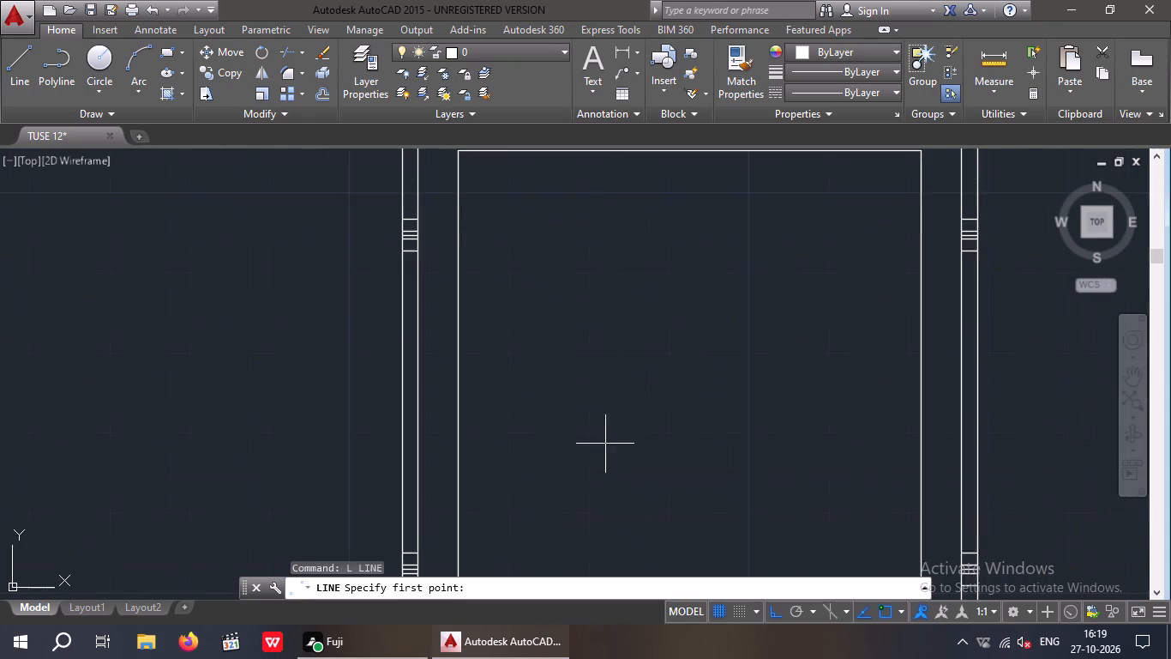
scroll(611, 431, "down", 3)
scroll(558, 378, "up", 4)
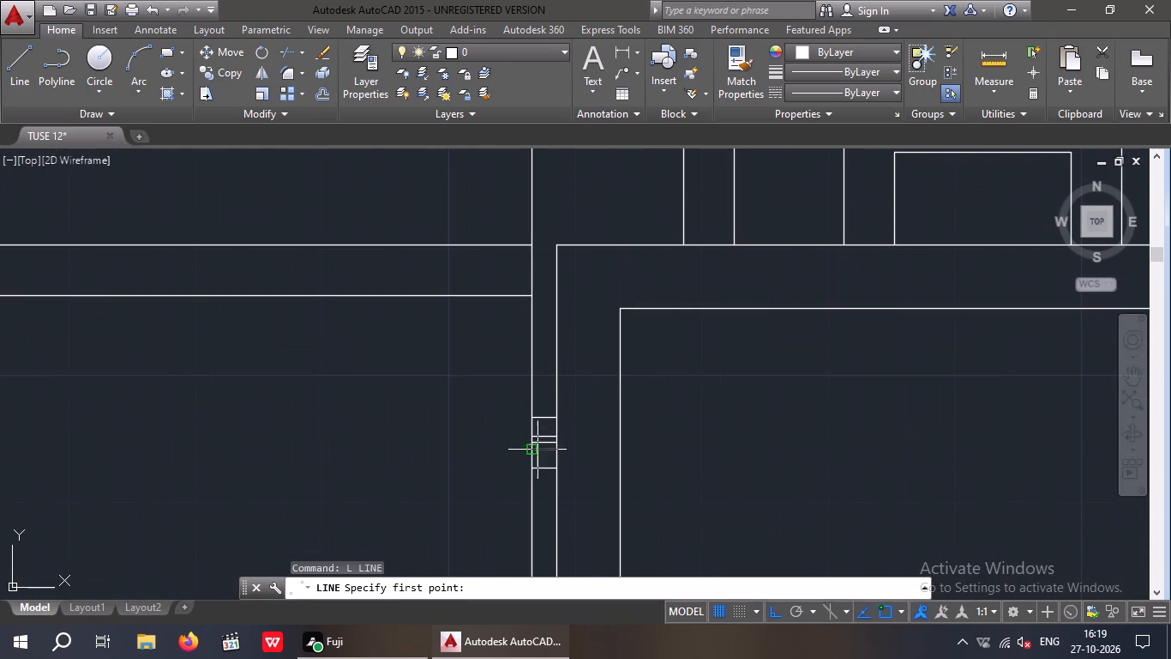
scroll(537, 441, "up", 2)
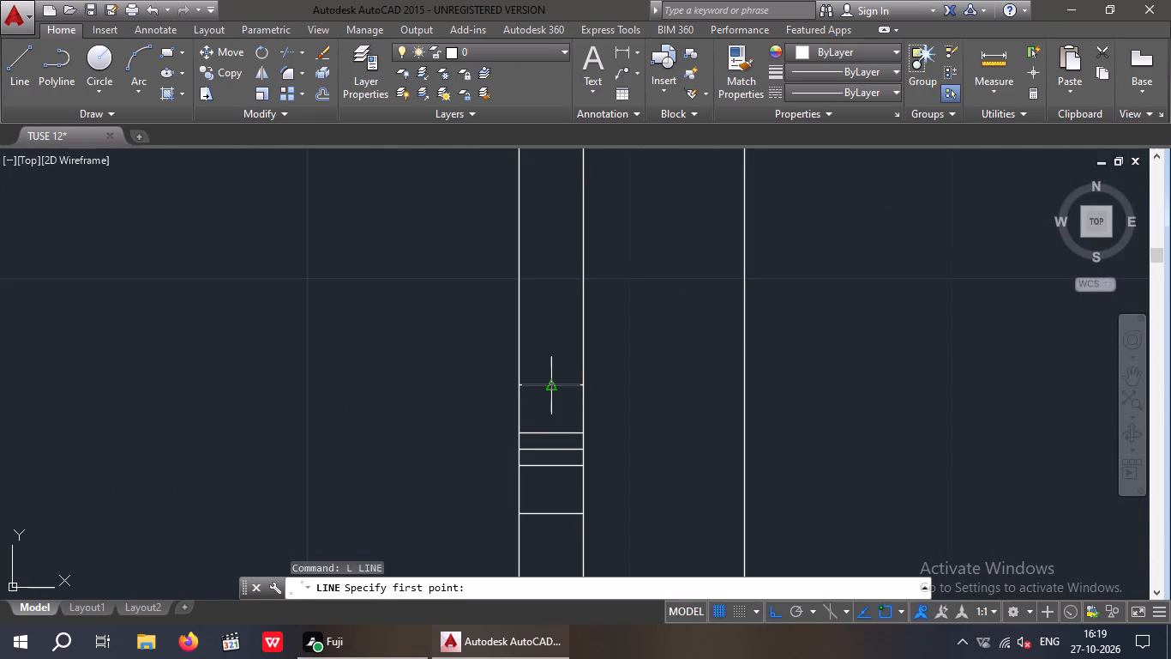
left_click(552, 384)
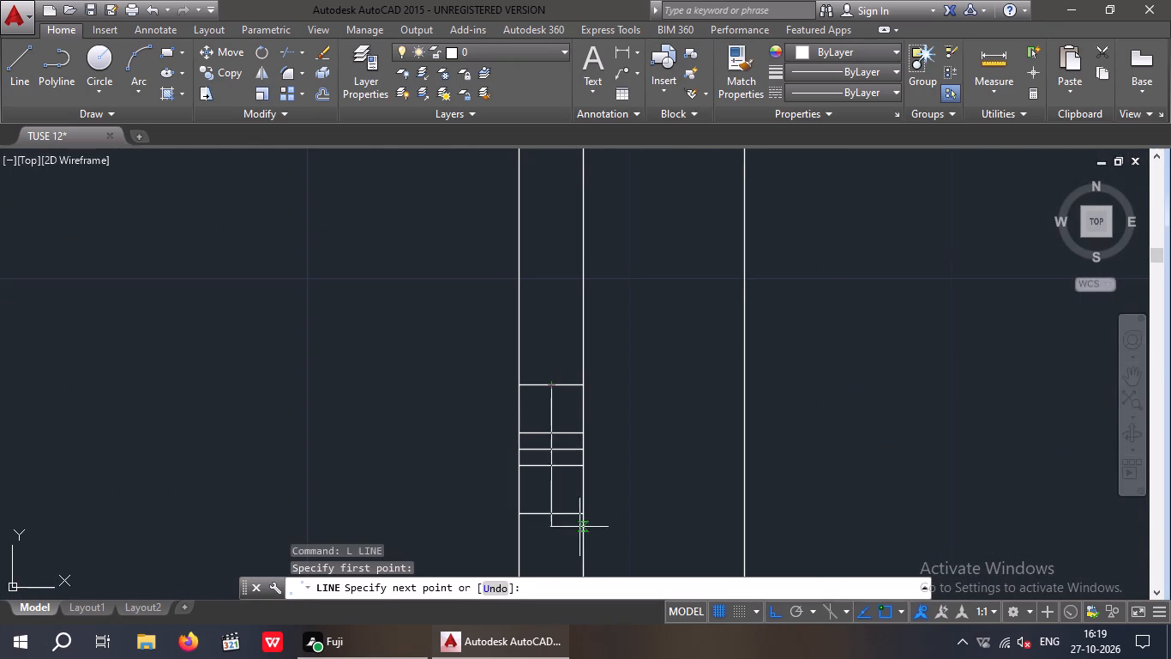
left_click(550, 513)
key("space")
Draw a vertical centre line through the right-hand gap's upper connector group, joining the midpoints of its top and bottom lines.
scroll(557, 441, "down", 3)
middle_click_drag(577, 456, 267, 444)
key("space")
scroll(804, 420, "up", 3)
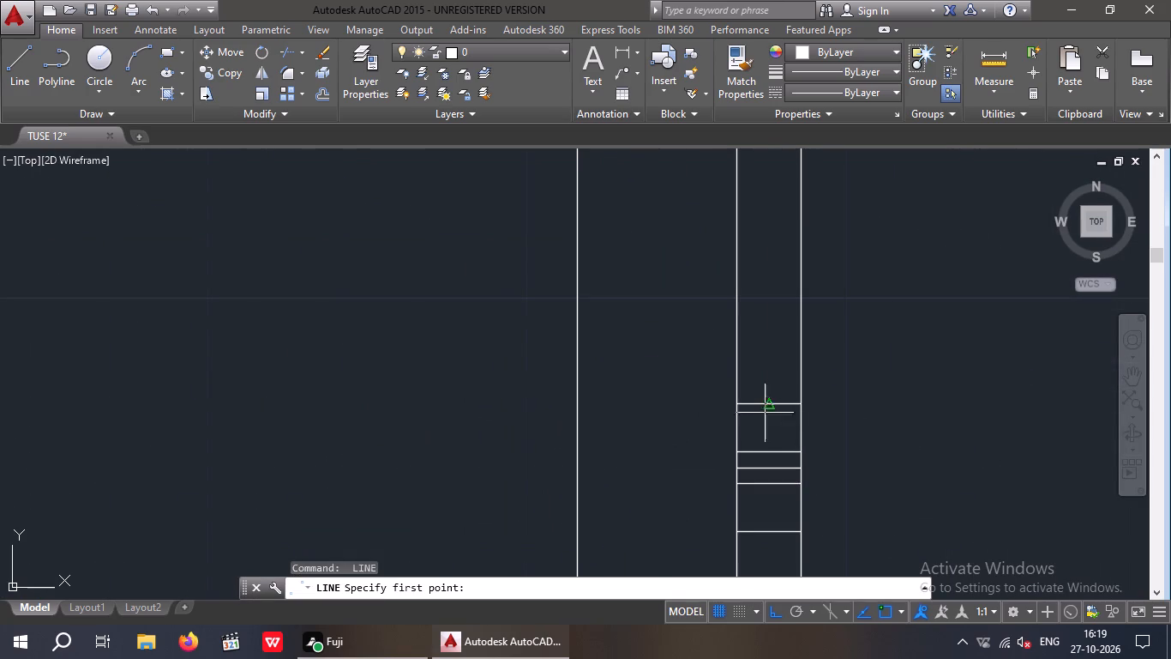
left_click(768, 404)
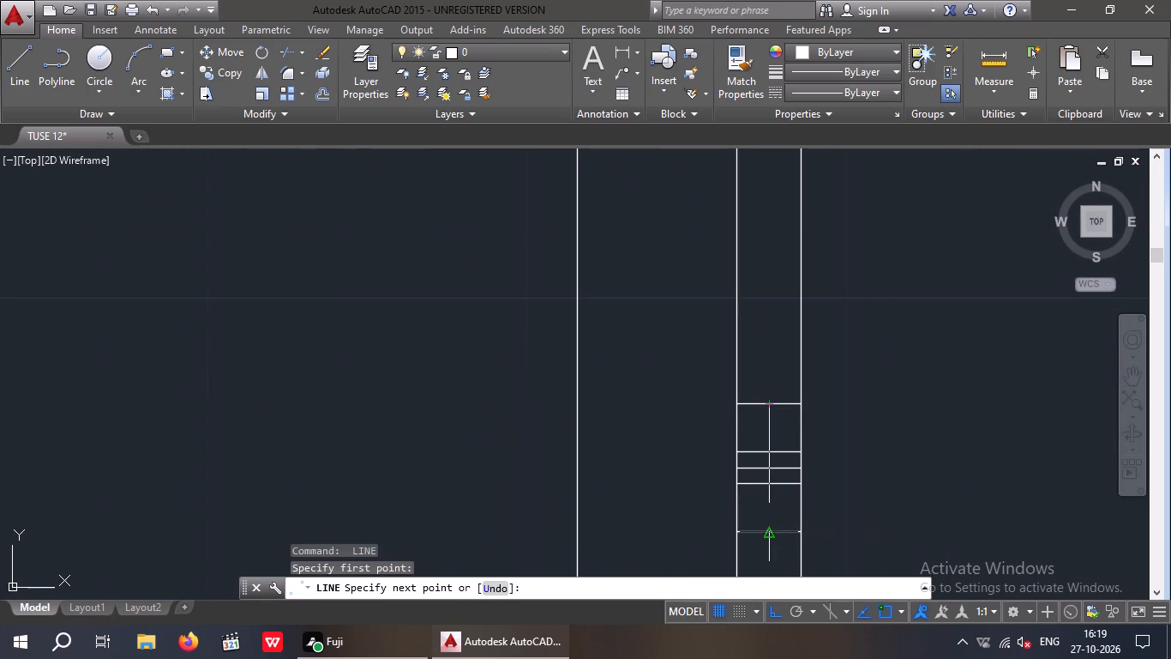
left_click(766, 534)
key("space")
Draw a vertical centre line through the left-hand gap's lower connector group, joining the midpoints of its top and bottom lines.
scroll(781, 439, "down", 4)
middle_click_drag(837, 475, 841, 84)
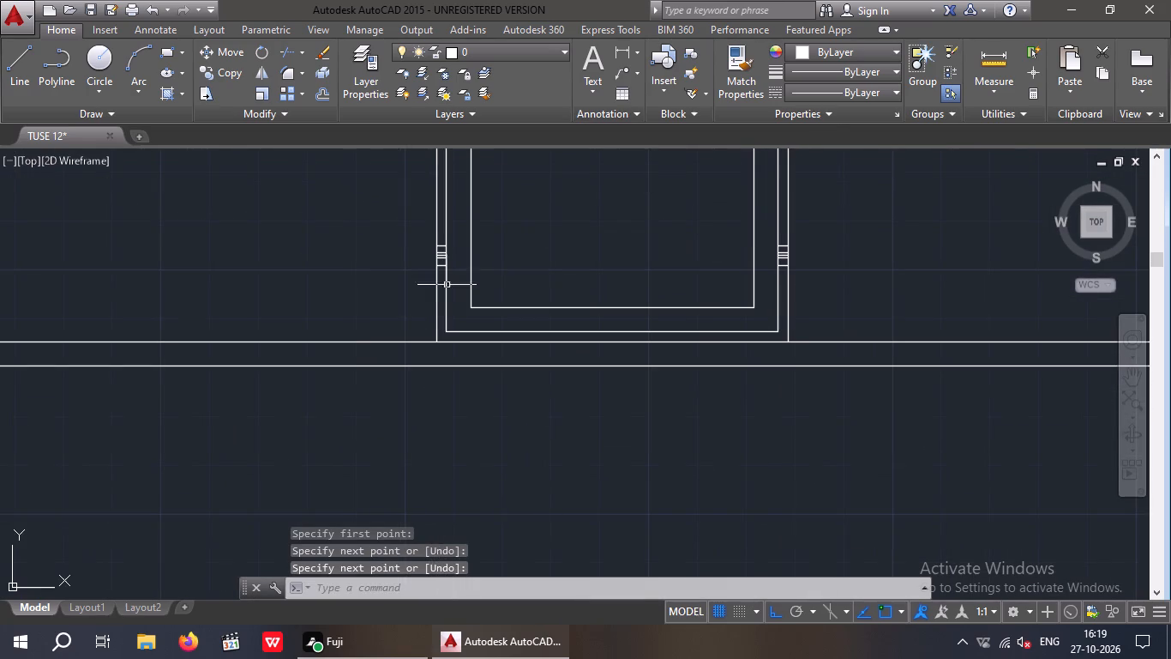
key("space")
scroll(443, 240, "up", 4)
left_click(413, 269)
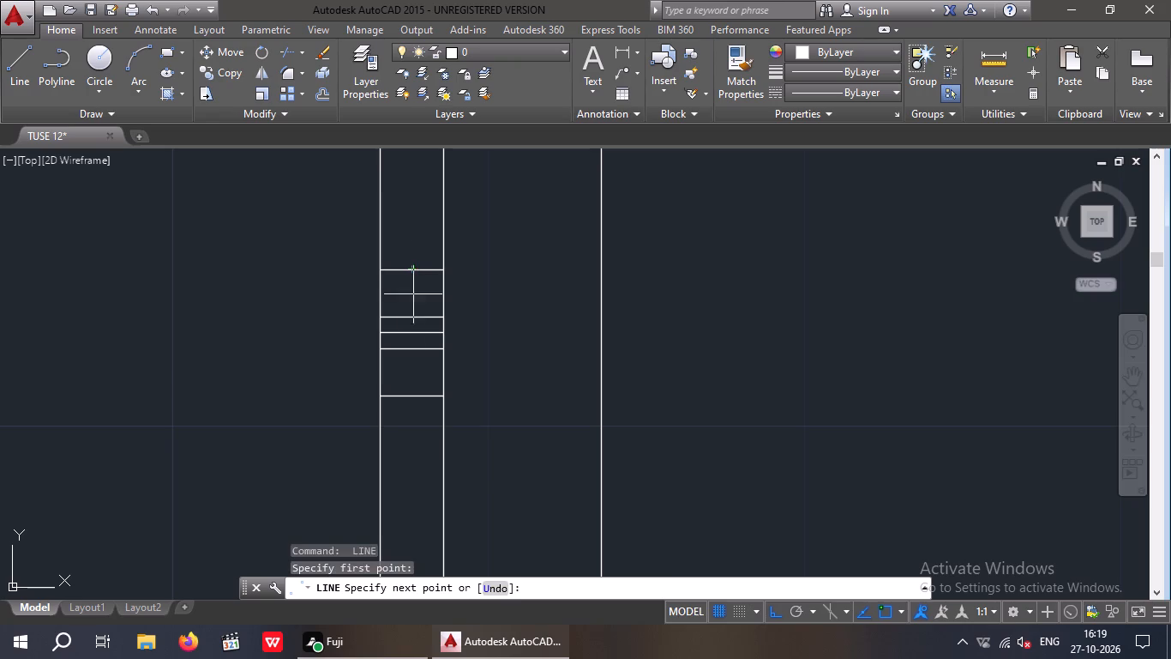
left_click(410, 398)
scroll(434, 418, "down", 4)
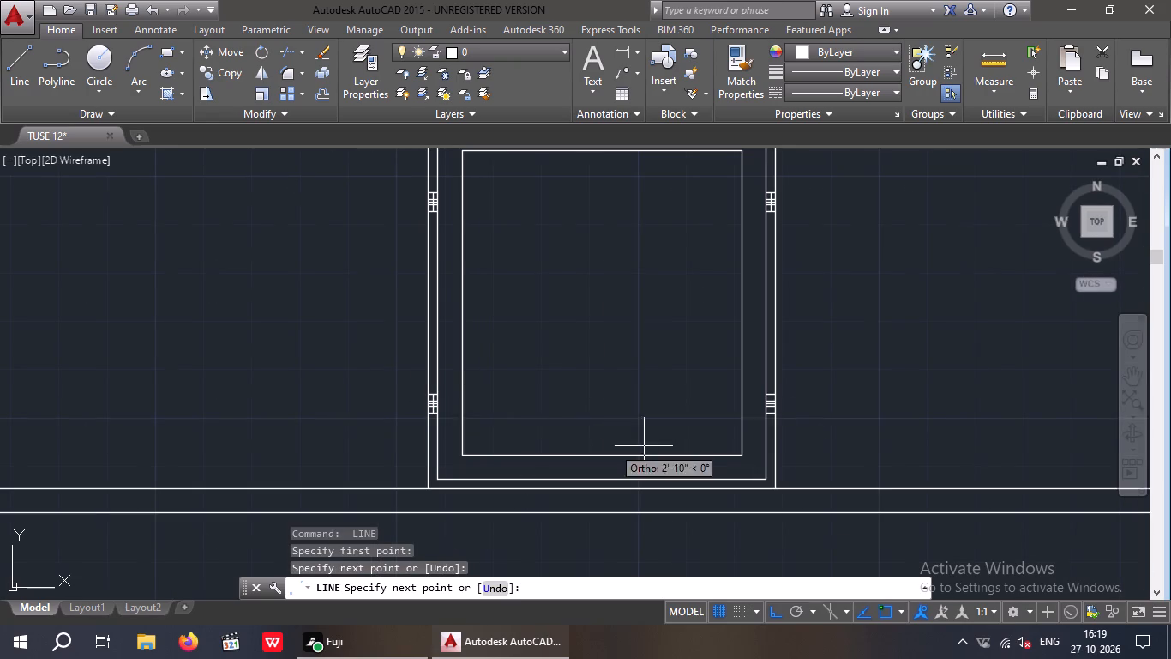
key("space")
Draw a vertical centre line through the right-hand gap's lower connector group, joining the midpoints of its top and bottom lines.
key("space")
scroll(769, 394, "up", 2)
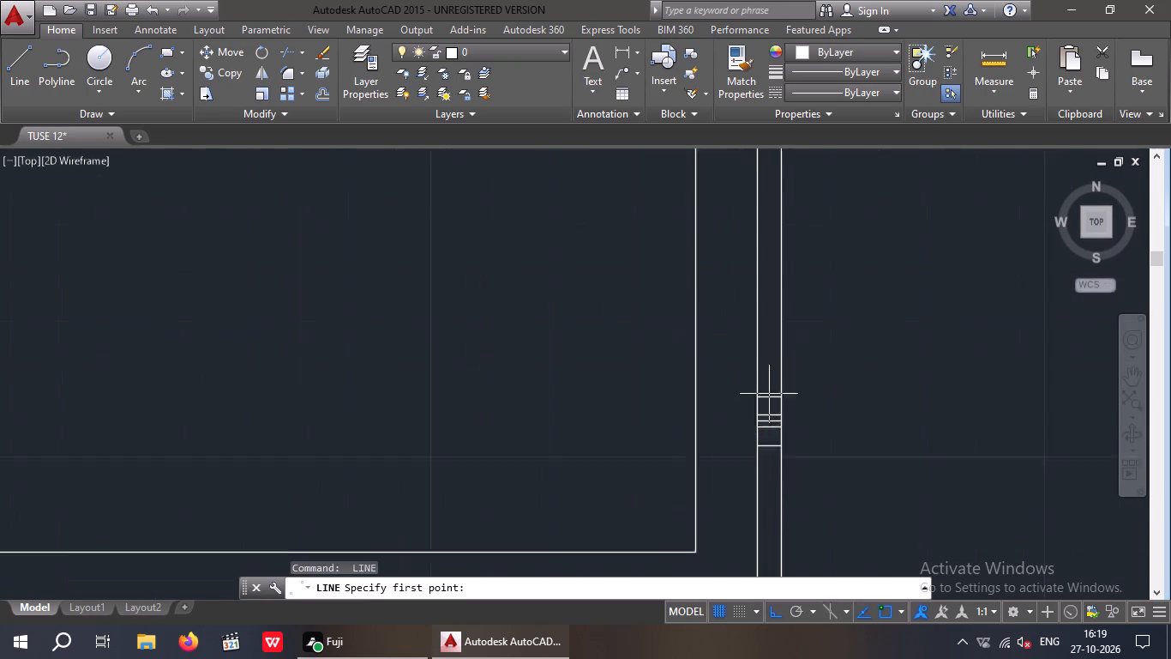
scroll(769, 394, "up", 2)
left_click(766, 403)
scroll(760, 371, "down", 3)
scroll(759, 420, "up", 3)
left_click(762, 386)
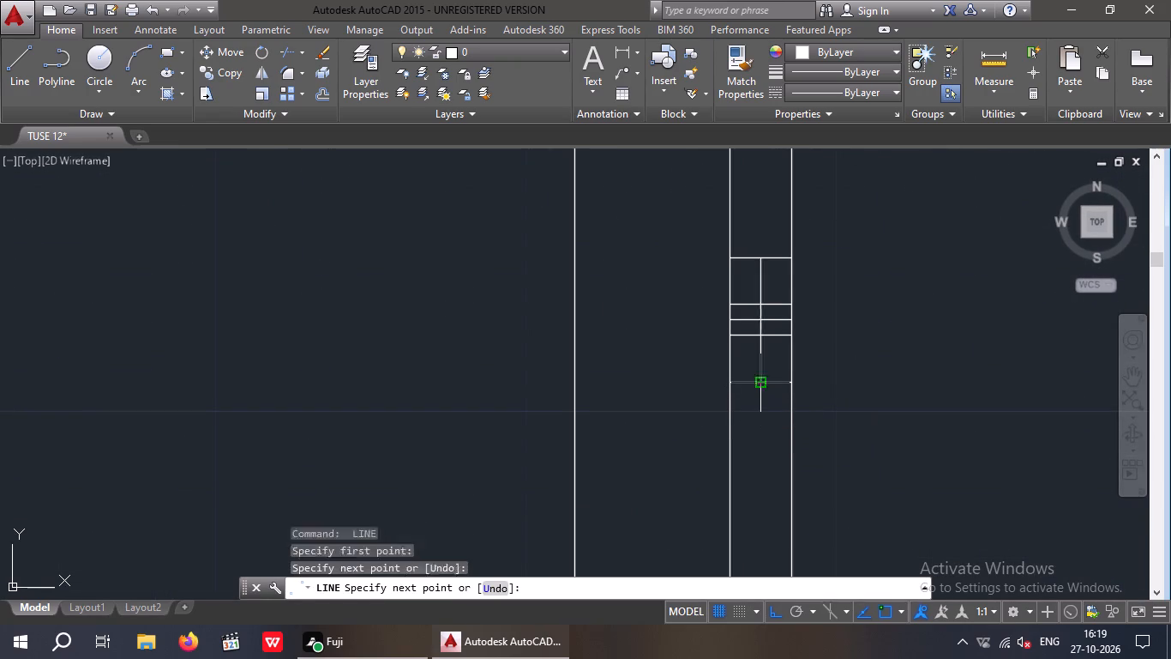
key("space")
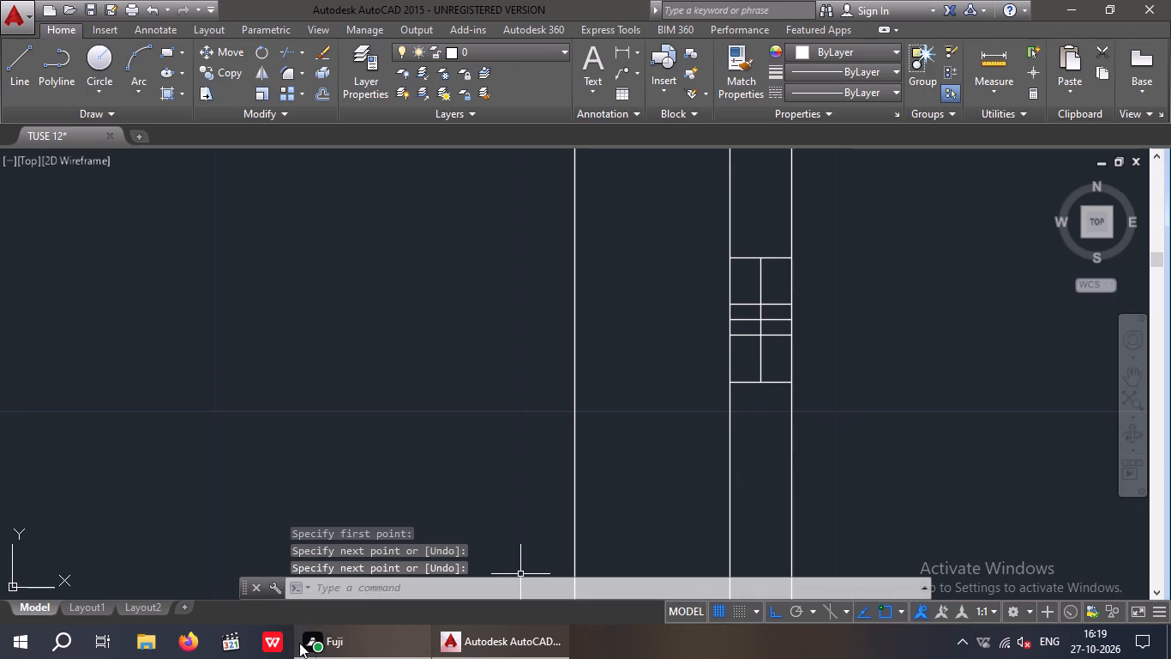
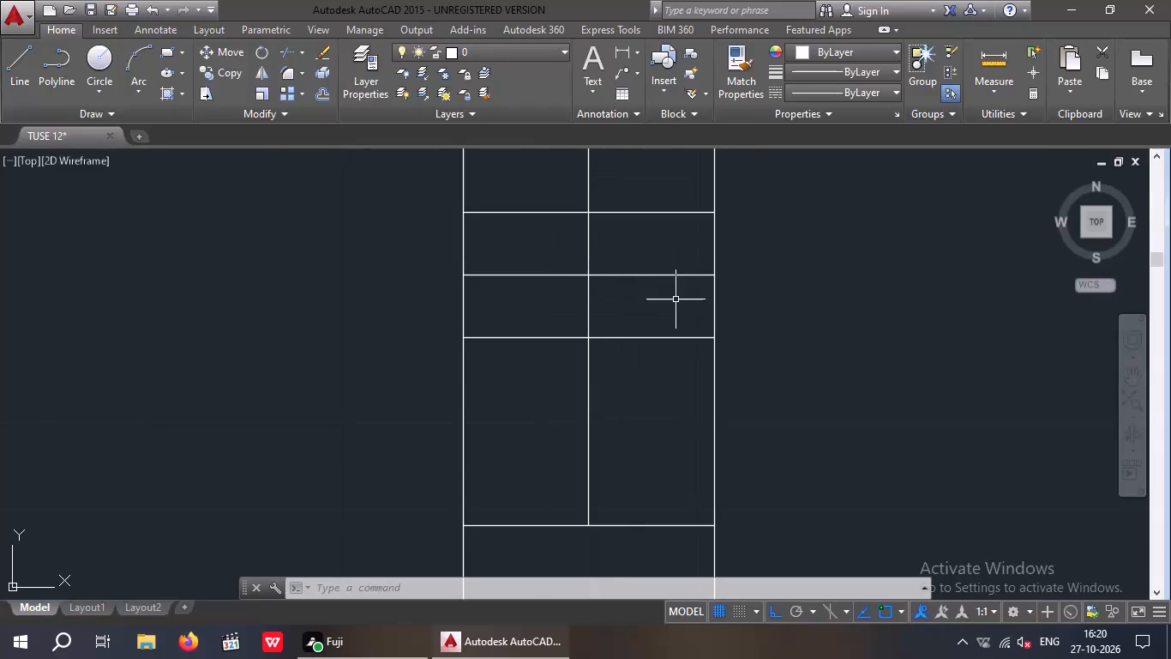
Erase the middle horizontal line from the lower connector groups in the right-hand and left-hand gaps of the framed panel.
left_click(677, 297)
left_click(657, 250)
key("Delete")
scroll(623, 229, "down", 2)
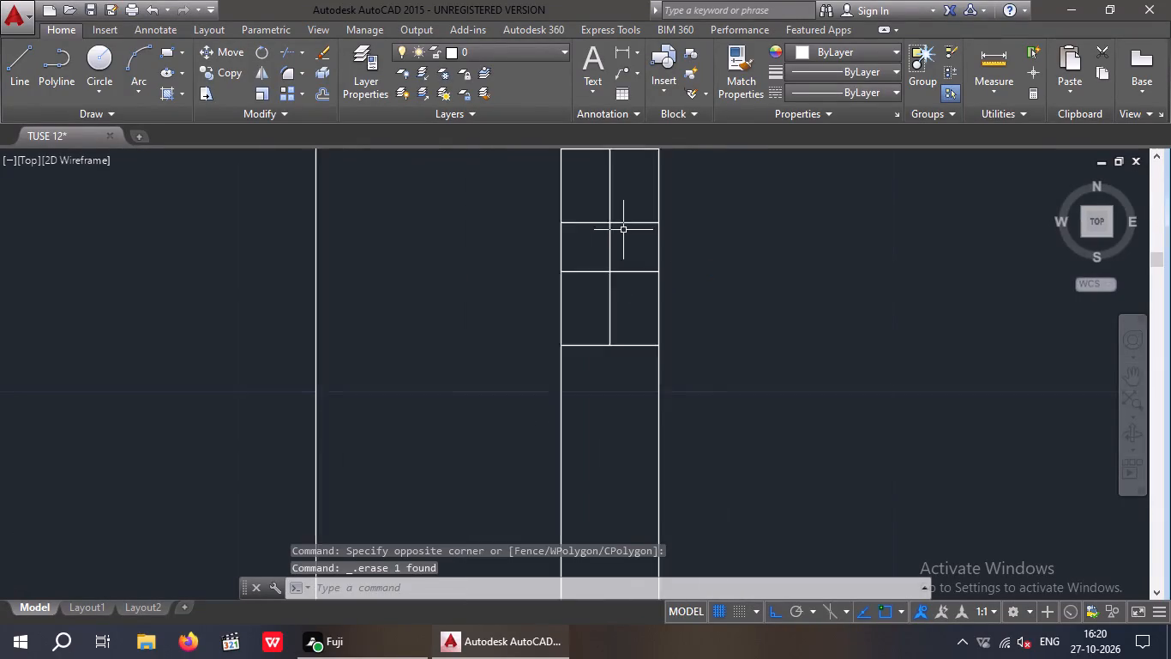
scroll(623, 230, "down", 5)
scroll(304, 243, "up", 2)
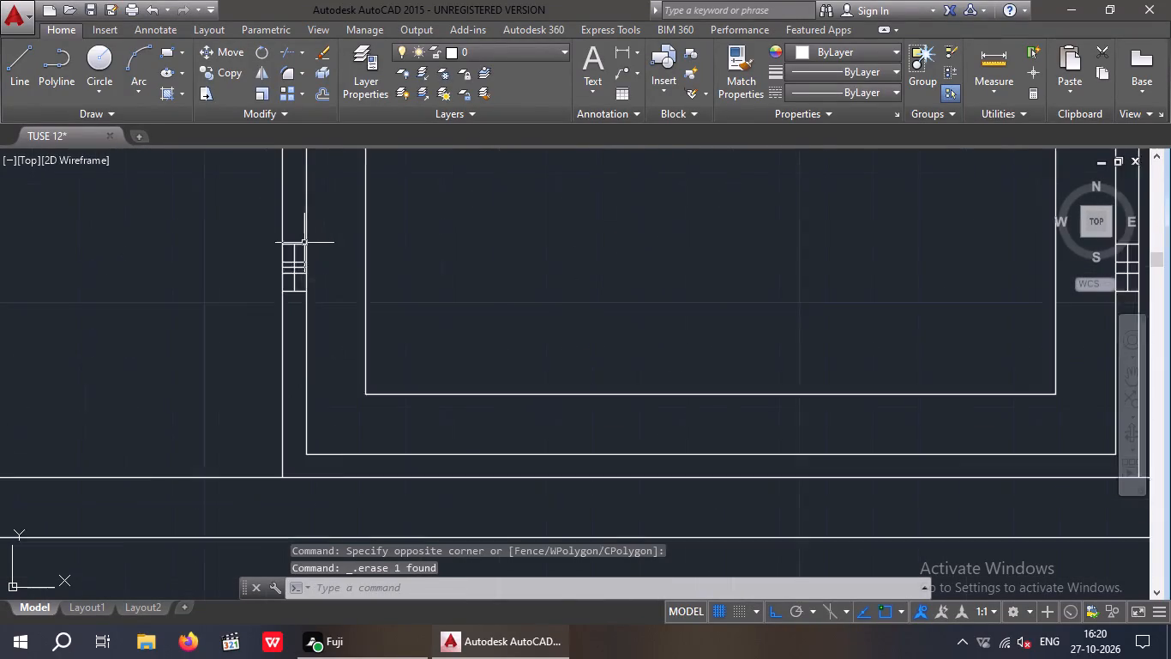
scroll(304, 243, "up", 5)
left_click_drag(392, 297, 375, 280)
left_click(357, 235)
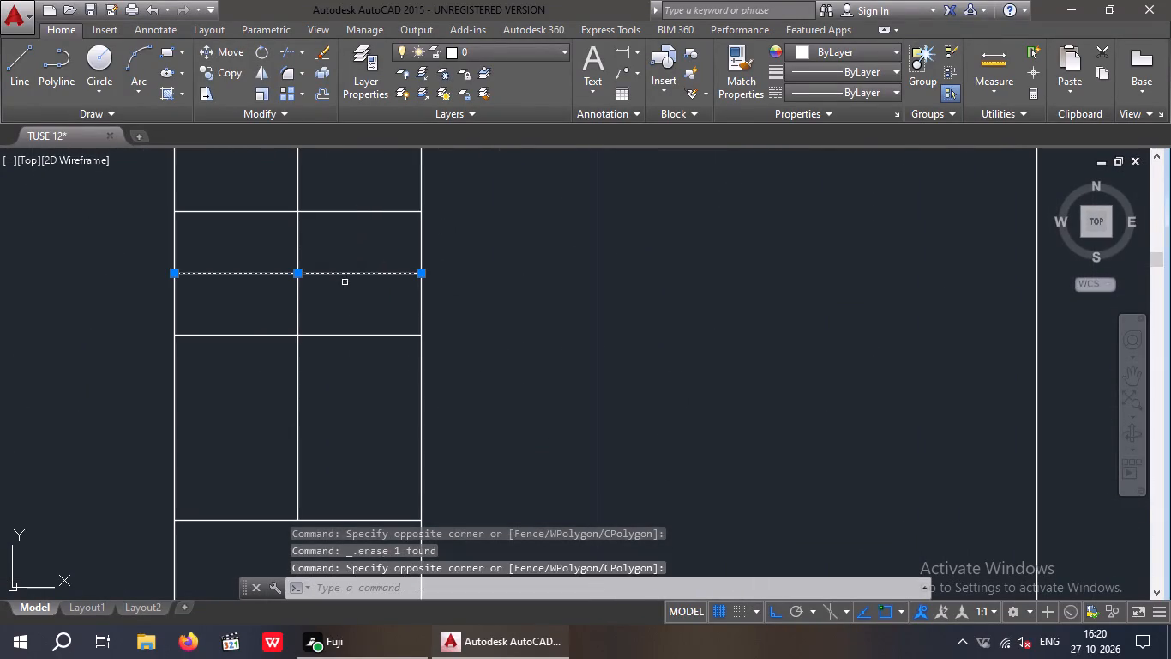
key("Delete")
Erase the middle horizontal line from the left-hand gap's upper connector group.
scroll(350, 284, "down", 4)
middle_click_drag(495, 355, 477, 473)
scroll(501, 390, "down", 2)
middle_click_drag(534, 446, 508, 552)
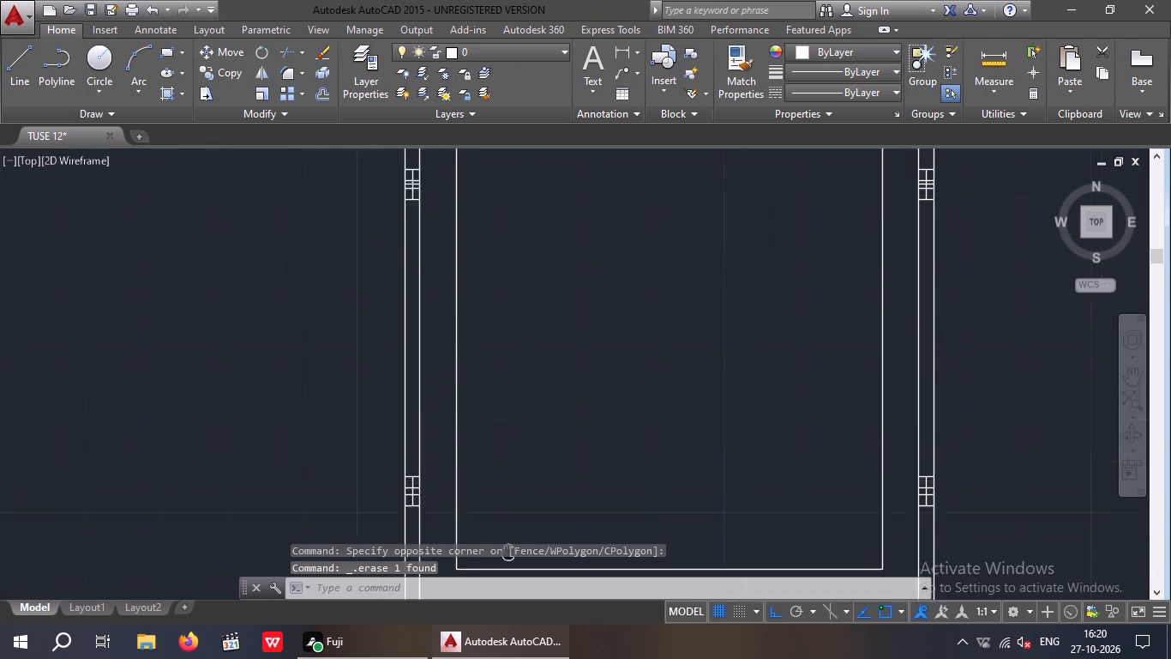
middle_click_drag(508, 552, 501, 569)
scroll(540, 418, "down", 3)
scroll(500, 368, "up", 8)
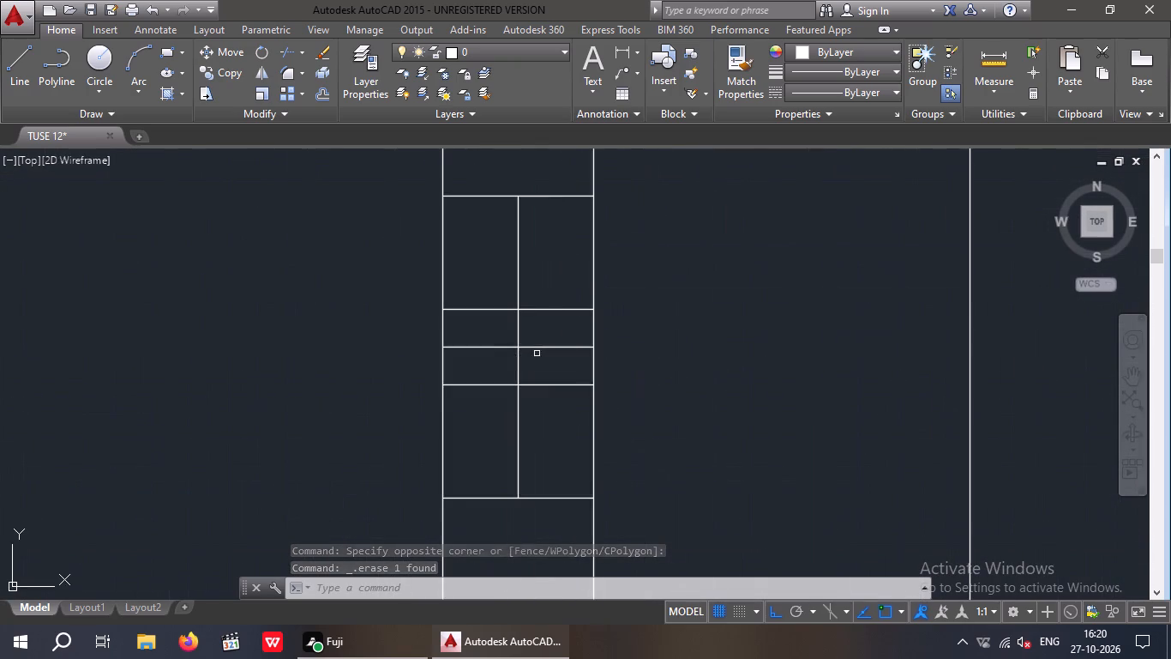
scroll(533, 352, "up", 3)
left_click_drag(561, 361, 552, 337)
left_click(541, 306)
key("Delete")
Erase the middle horizontal line from the right-hand gap's upper connector group.
scroll(540, 319, "down", 4)
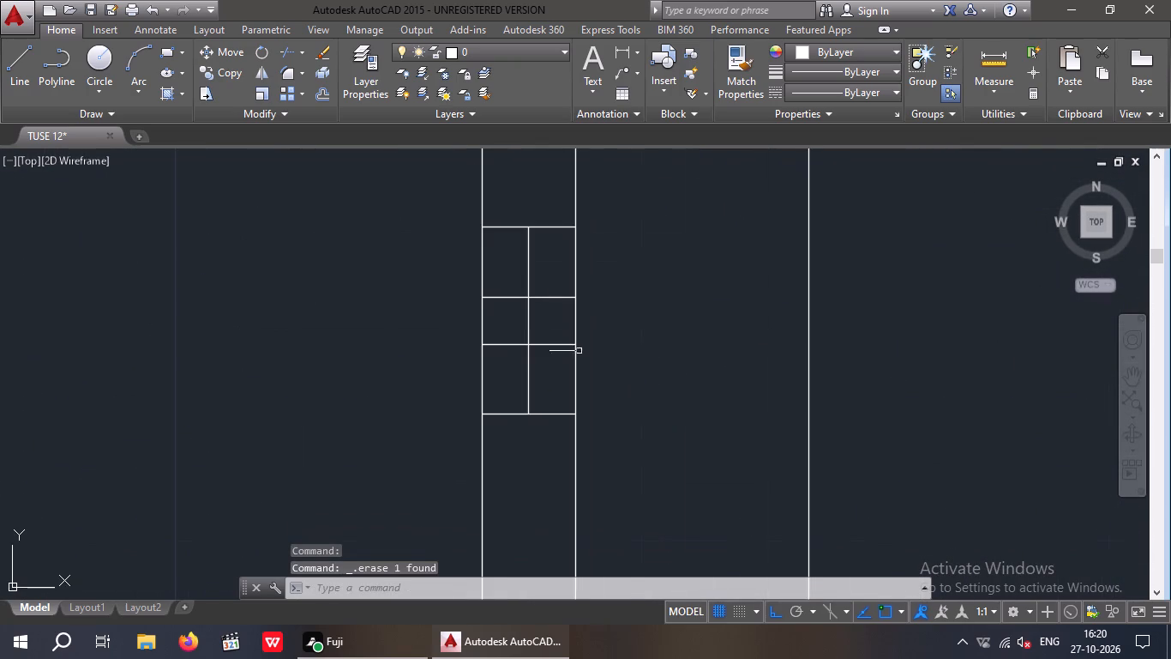
middle_click_drag(733, 390, 447, 444)
scroll(565, 401, "down", 3)
middle_click_drag(656, 438, 114, 425)
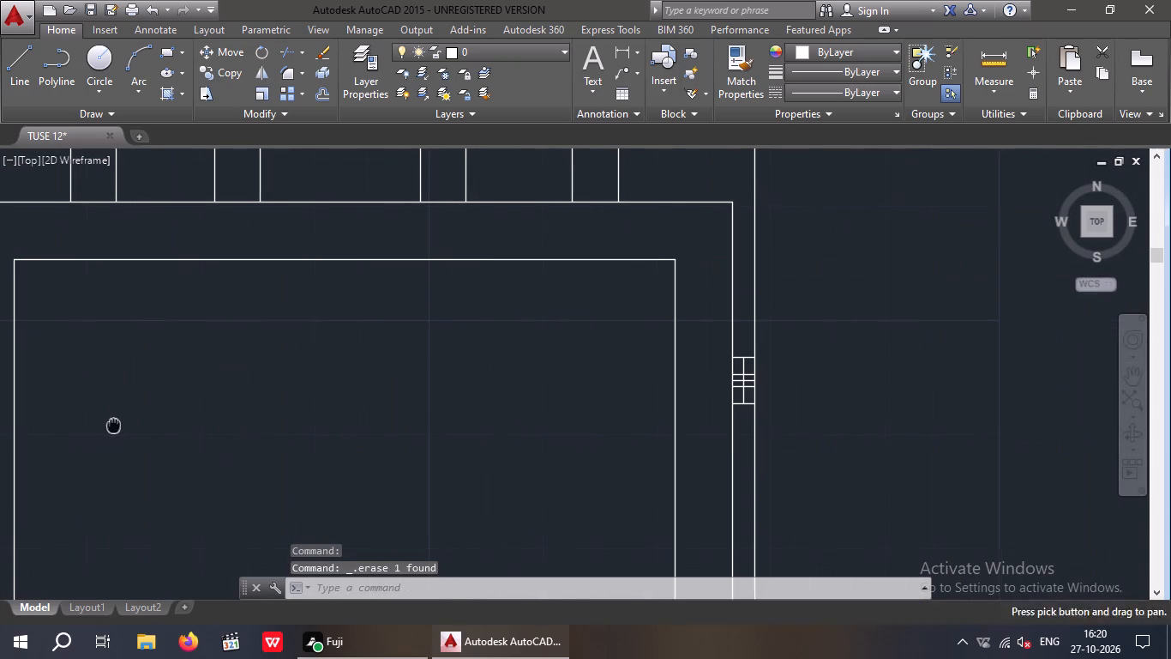
scroll(736, 375, "up", 4)
scroll(838, 427, "up", 2)
left_click_drag(832, 433, 802, 410)
left_click(782, 355)
key("Delete")
Trim the right-hand upper connector into a T-shaped hinge, removing the top and bottom lines' outer halves and the two middle lines' inner halves.
scroll(780, 355, "down", 5)
middle_click_drag(872, 402, 847, 373)
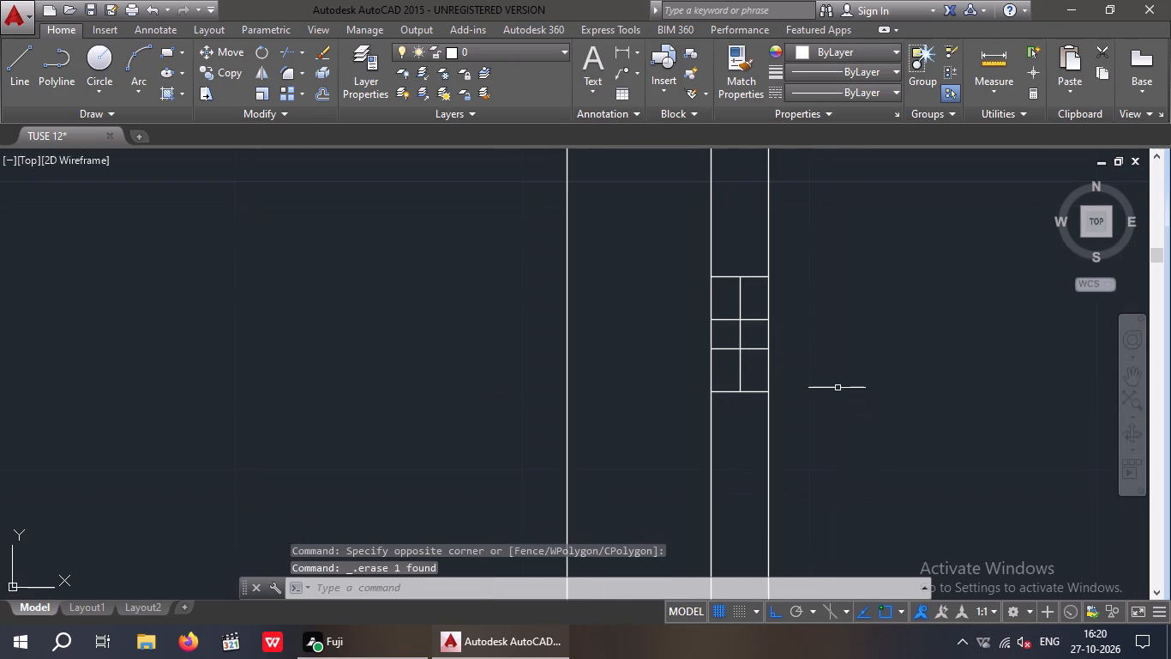
key("Escape")
key("Escape")
key("t")
key("r")
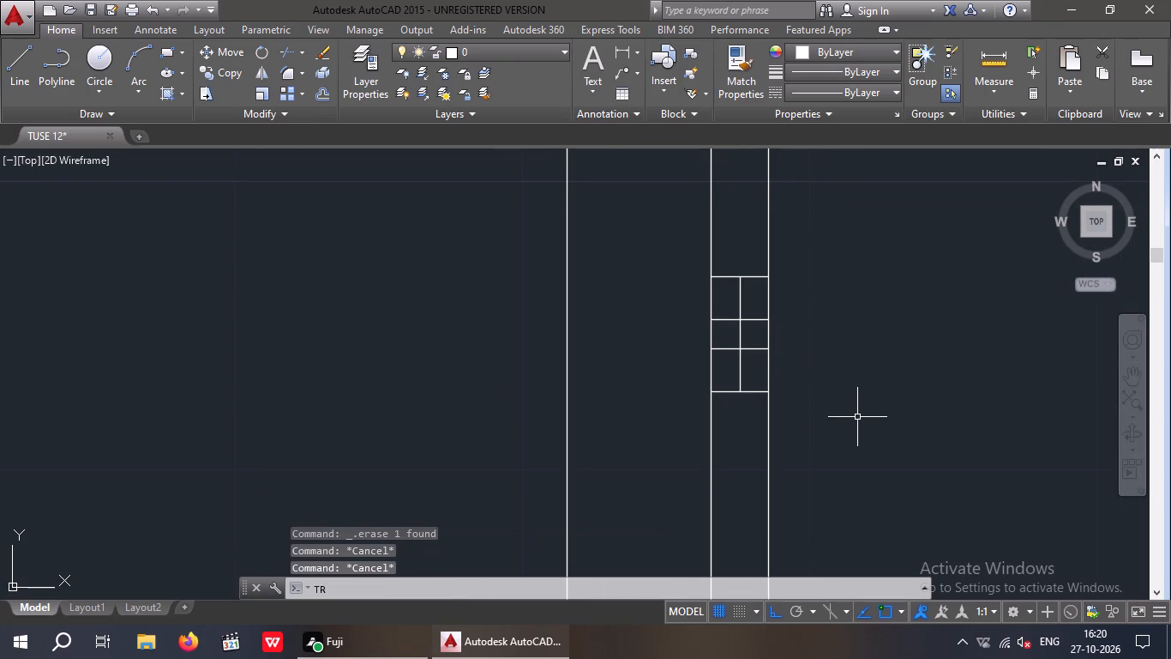
key("space")
key("space")
left_click(763, 408)
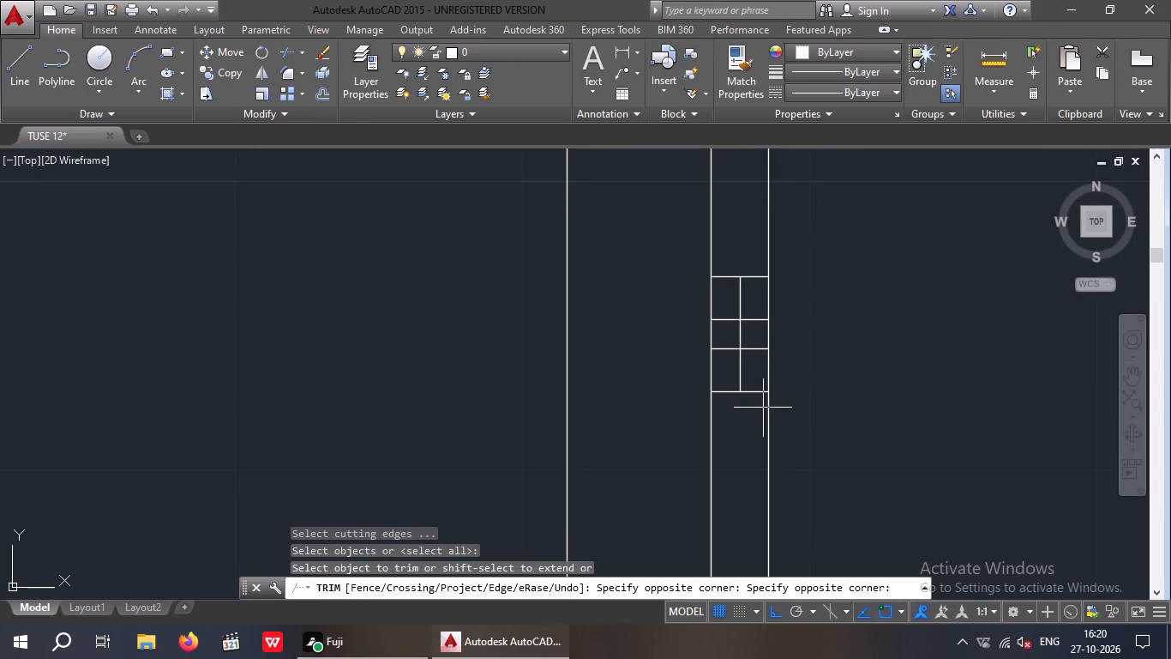
left_click(750, 370)
left_click_drag(758, 293, 758, 253)
left_click(758, 234)
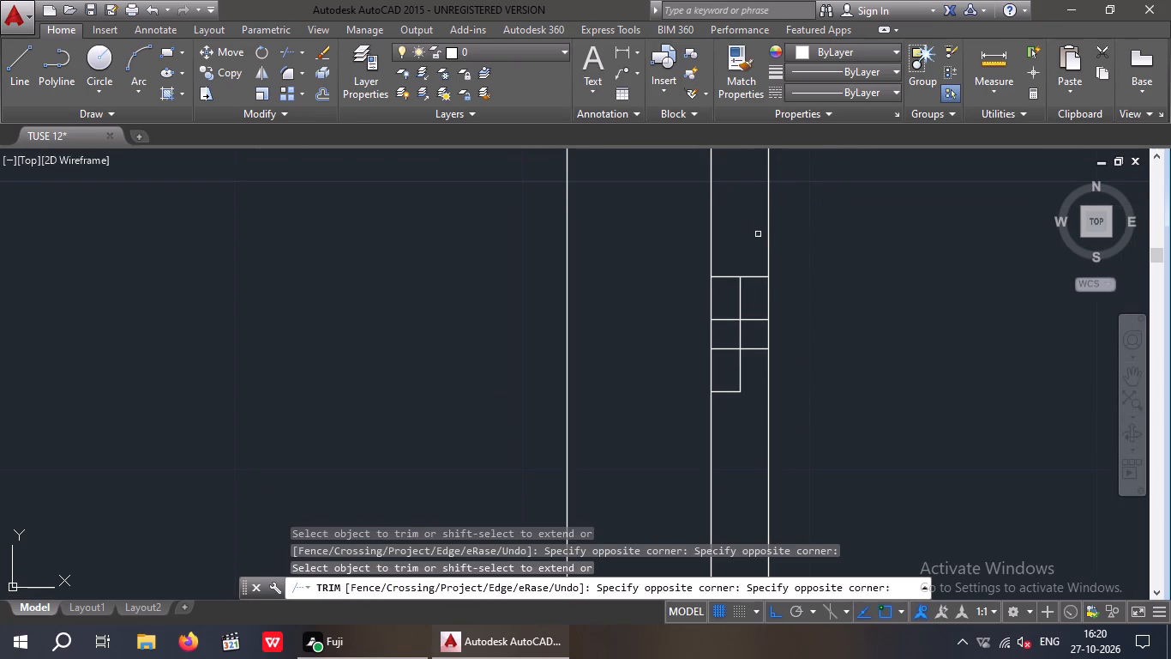
left_click(760, 286)
left_click(752, 248)
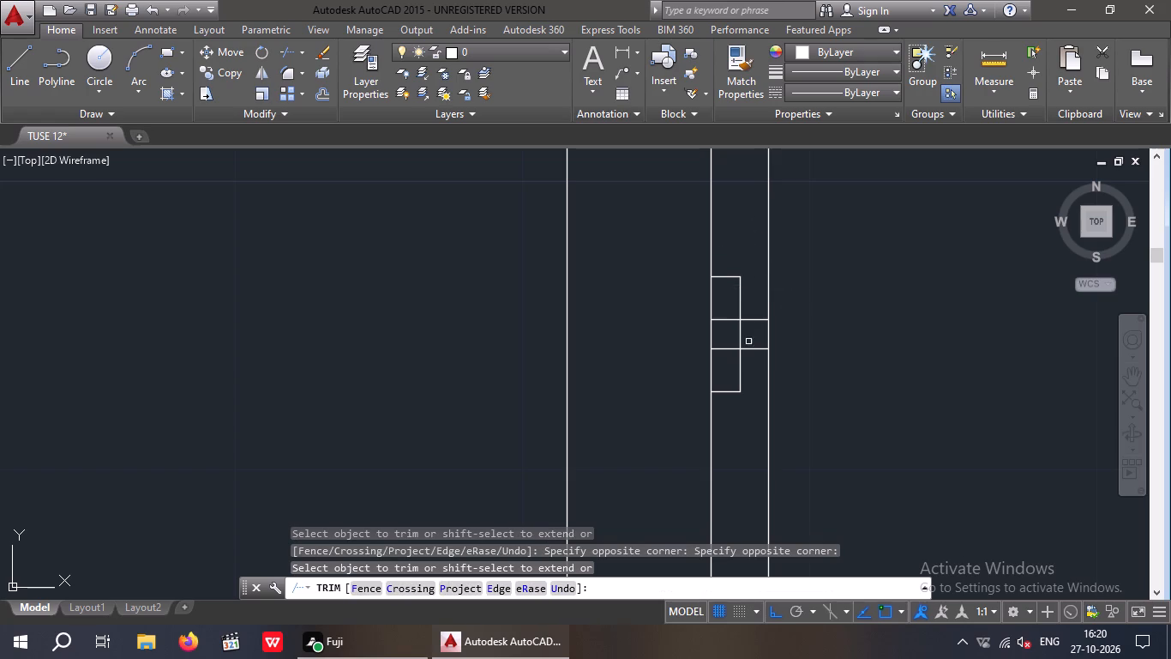
left_click(730, 358)
left_click(724, 309)
Trim the right-hand lower connector into the same T-shaped hinge, with its plate against the panel and its stem reaching the outer line.
scroll(724, 308, "down", 4)
middle_click_drag(783, 406, 736, 310)
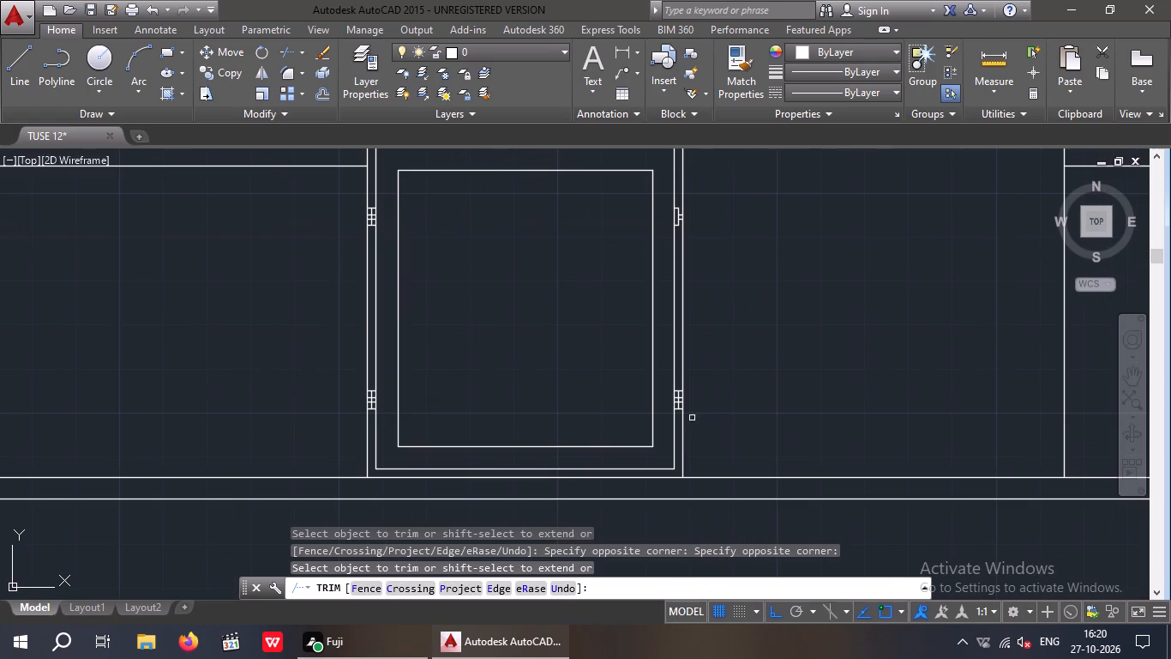
scroll(683, 402, "up", 5)
scroll(643, 485, "up", 1)
left_click_drag(670, 523, 652, 490)
left_click(635, 434)
left_click_drag(648, 252, 641, 231)
left_click(621, 159)
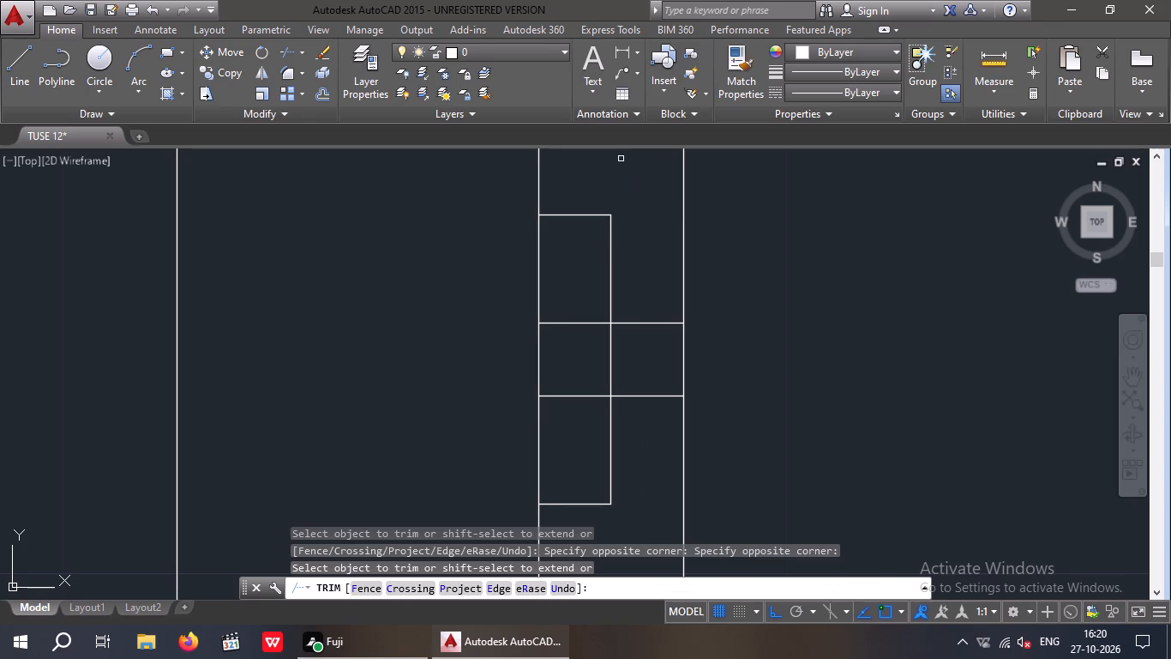
left_click_drag(585, 433, 584, 417)
left_click(570, 303)
Trim the left-hand lower connector into a mirrored T-shaped hinge, with its plate against the panel and its stem reaching the outer line.
scroll(591, 313, "down", 3)
middle_click_drag(388, 372, 581, 372)
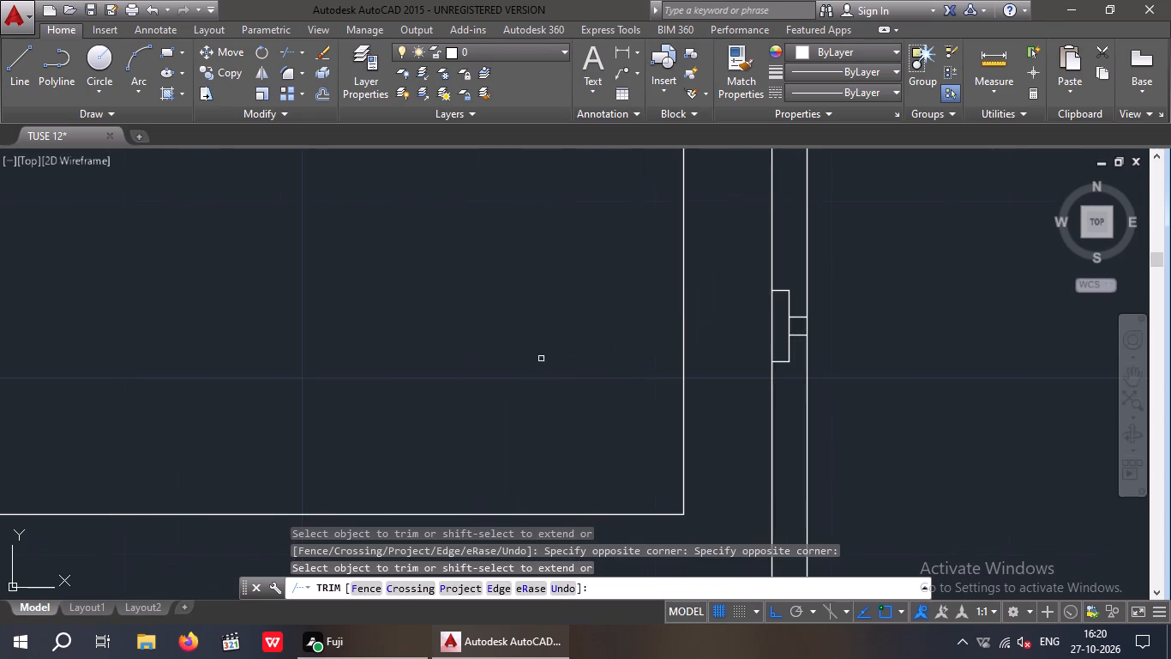
scroll(537, 357, "down", 2)
middle_click_drag(519, 371, 669, 391)
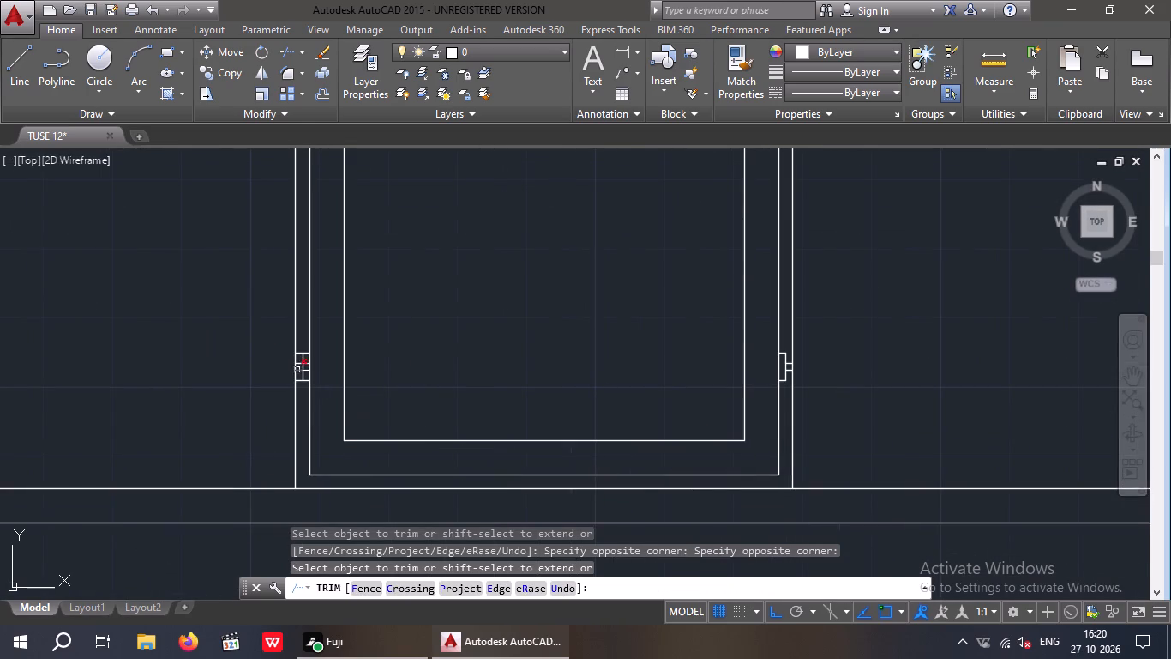
scroll(297, 367, "up", 4)
left_click(298, 471)
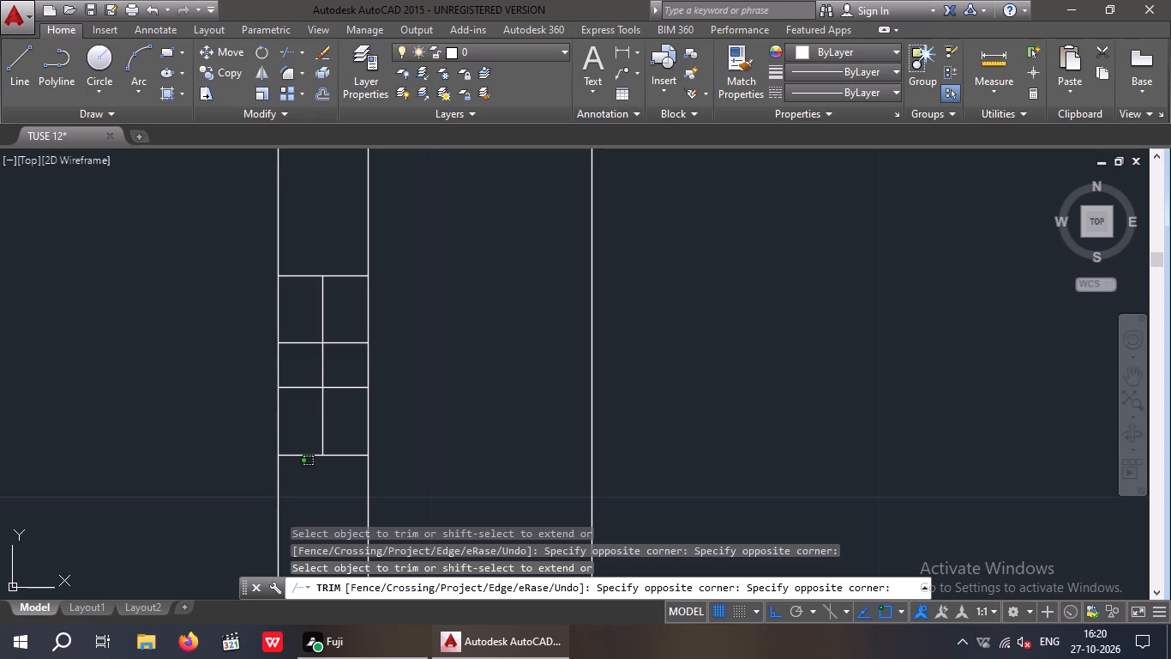
left_click(291, 423)
left_click_drag(303, 305, 300, 297)
left_click(295, 244)
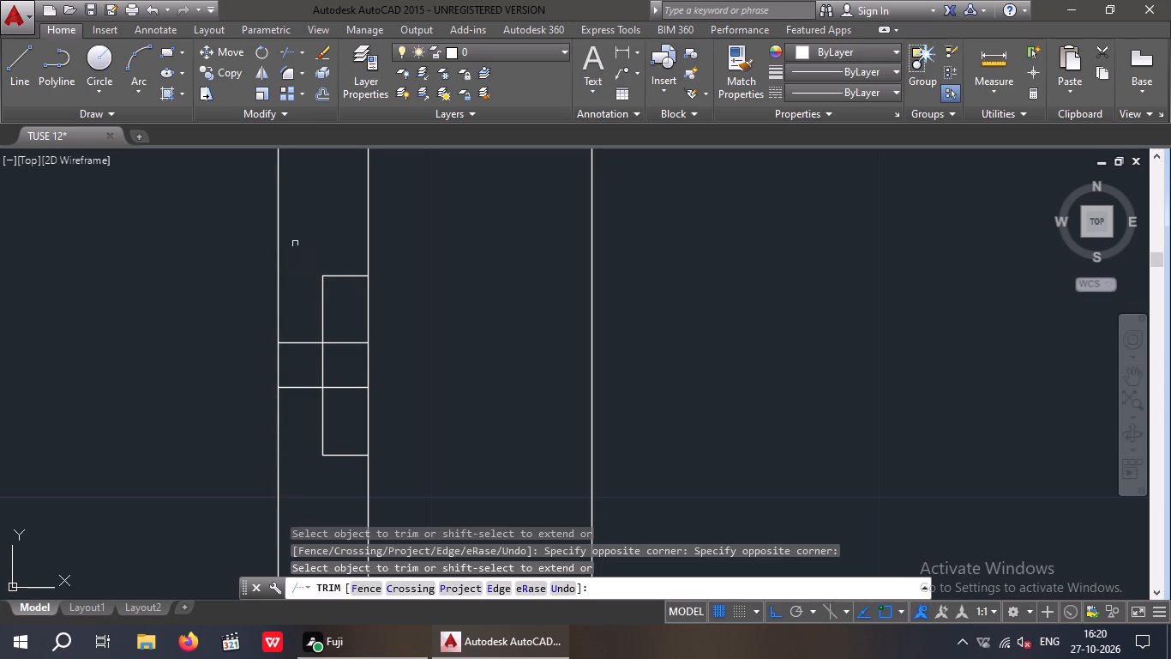
left_click_drag(361, 414, 355, 397)
left_click(344, 317)
Trim the left-hand upper connector into a T-shaped hinge, removing the top and bottom lines' outer halves and the two middle lines' inner halves.
scroll(345, 345, "down", 5)
middle_click_drag(460, 343, 480, 501)
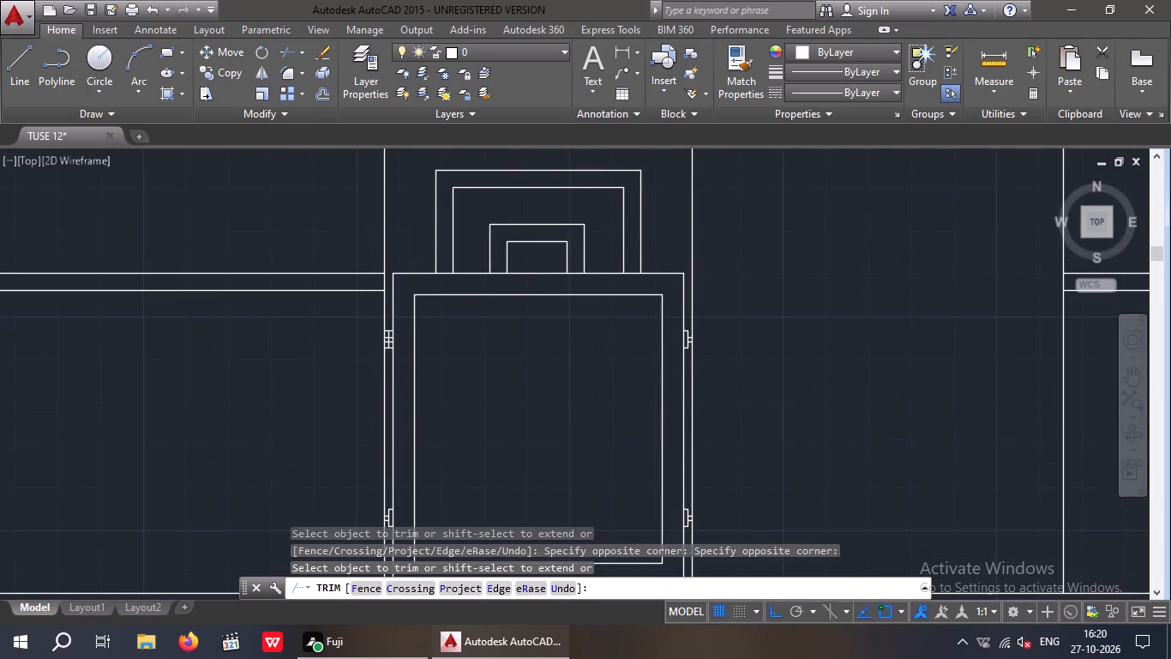
scroll(382, 323, "up", 3)
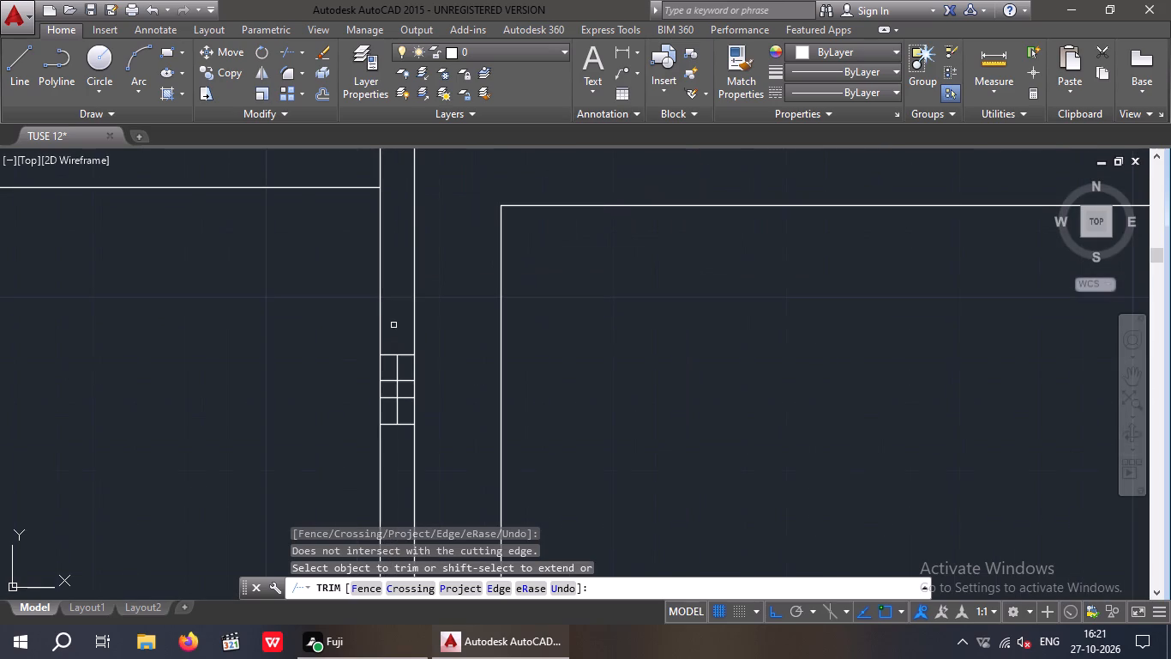
scroll(395, 327, "up", 2)
left_click(375, 430)
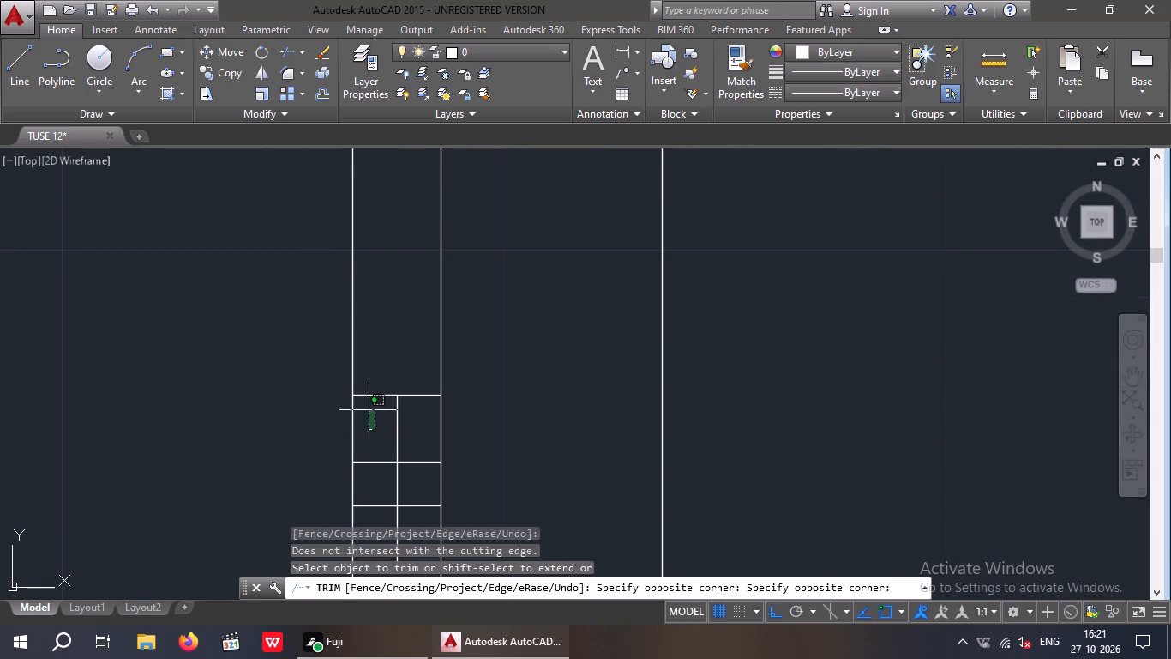
left_click(354, 336)
scroll(391, 327, "down", 3)
scroll(392, 379, "up", 3)
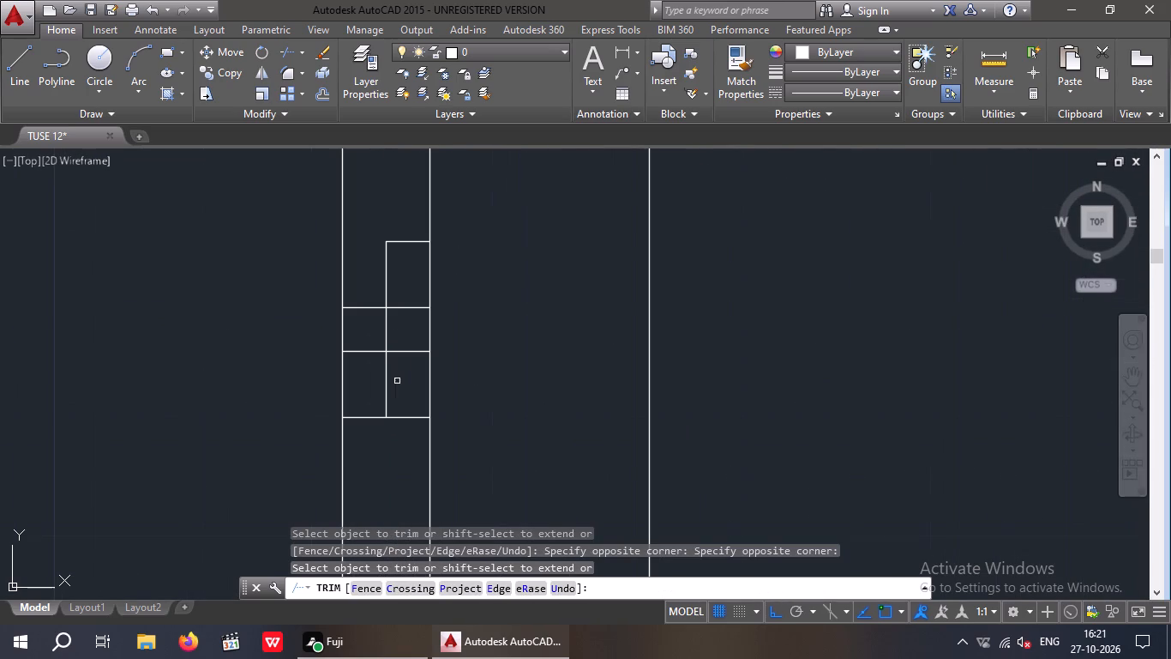
left_click(364, 440)
left_click(363, 379)
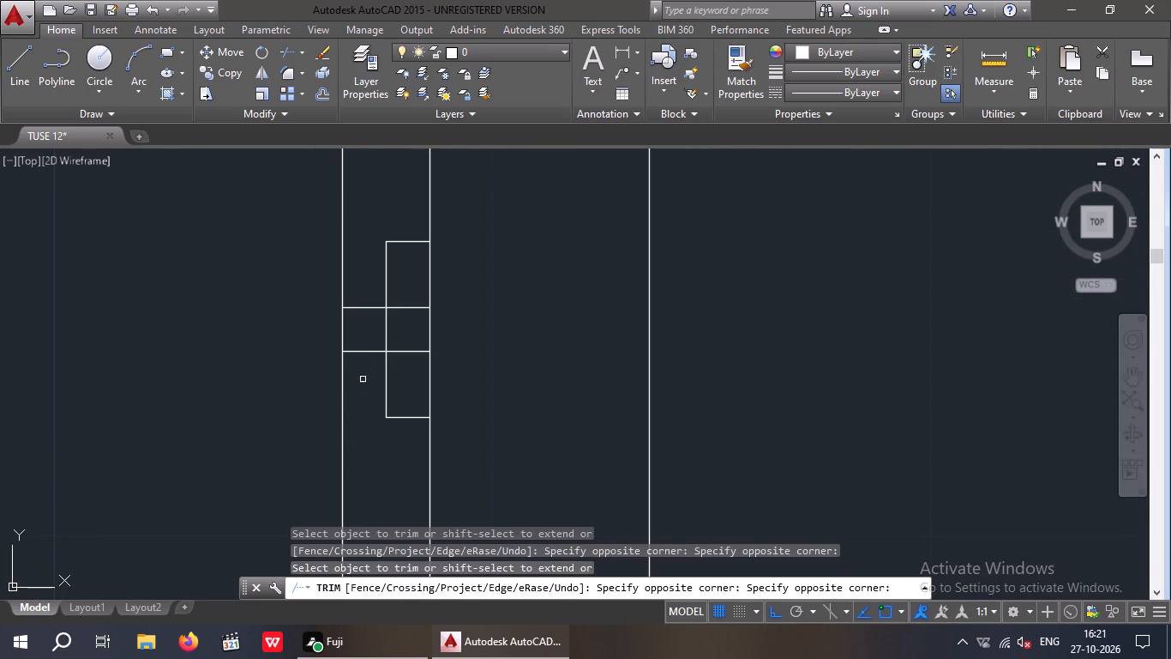
left_click(417, 362)
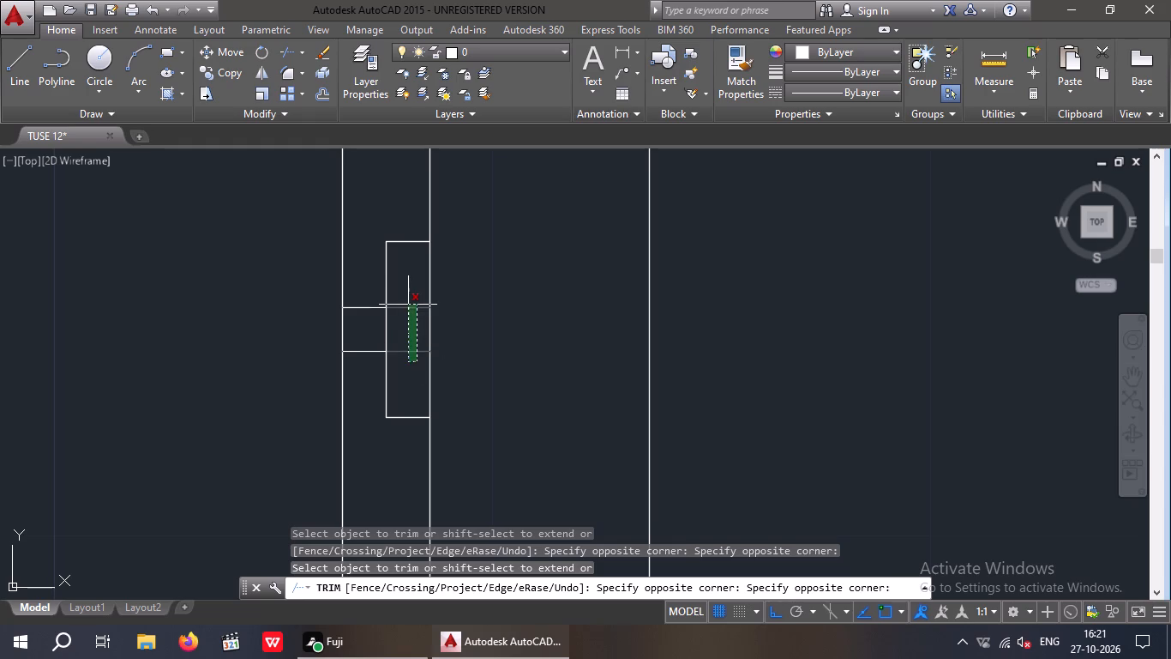
left_click(408, 305)
scroll(409, 346, "down", 5)
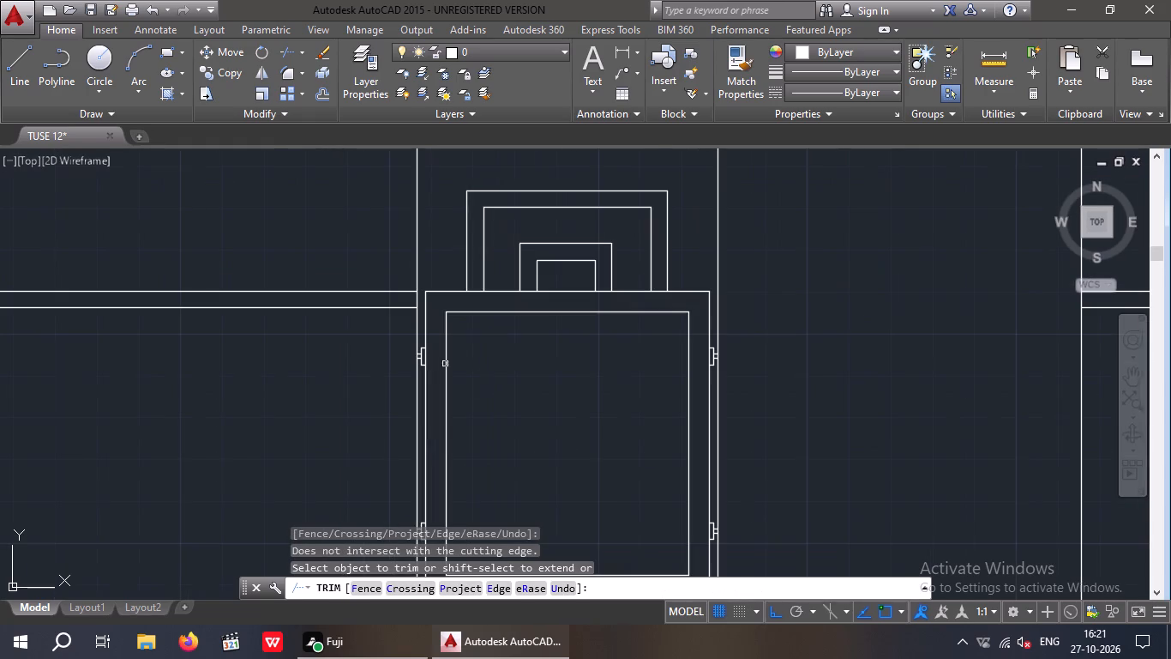
key("Escape")
key("Escape")
Draw a vertical centre line in the panel's inner rectangle, joining the midpoints of its top and bottom edges.
middle_click_drag(568, 396, 556, 285)
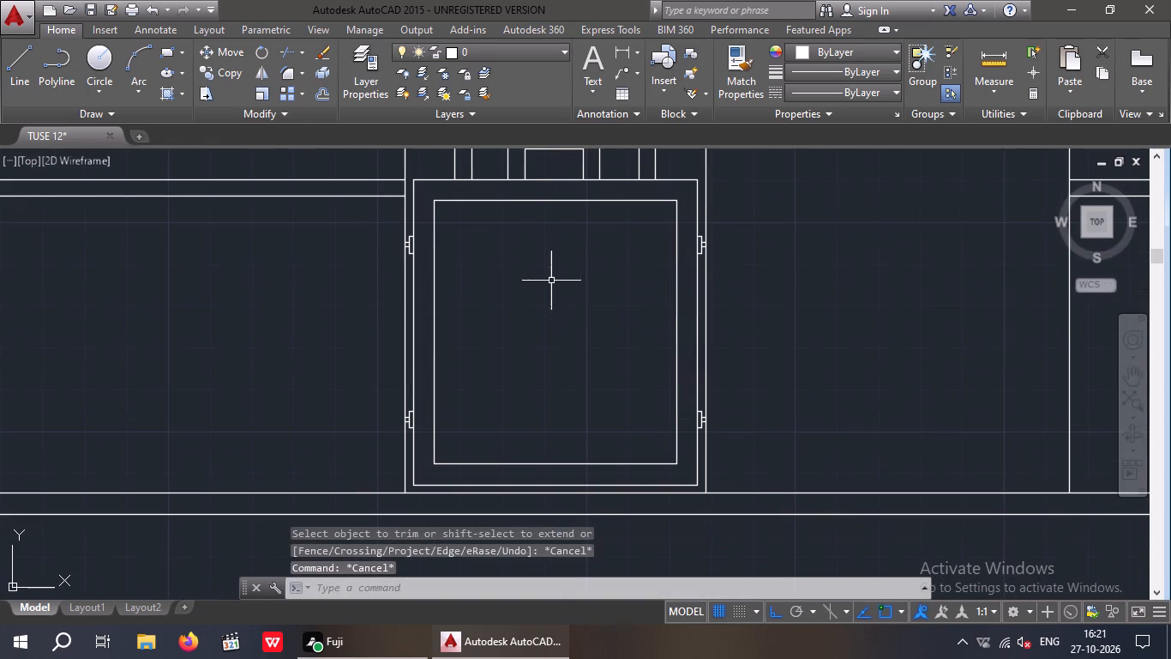
middle_click_drag(581, 324, 517, 361)
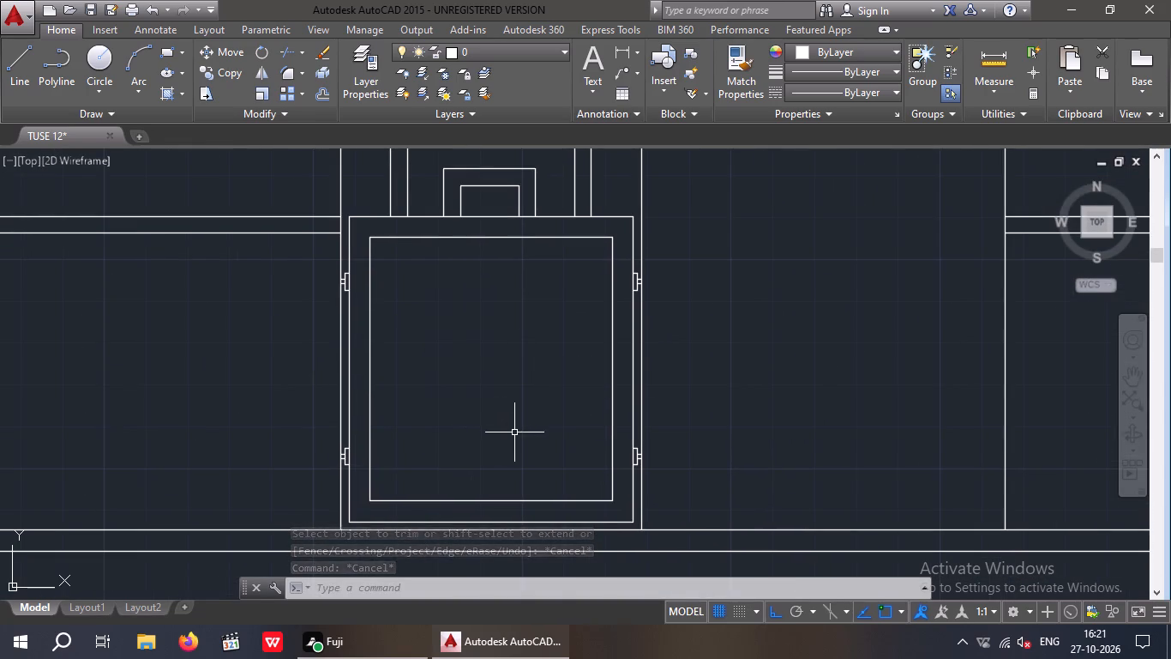
key("l")
key("space")
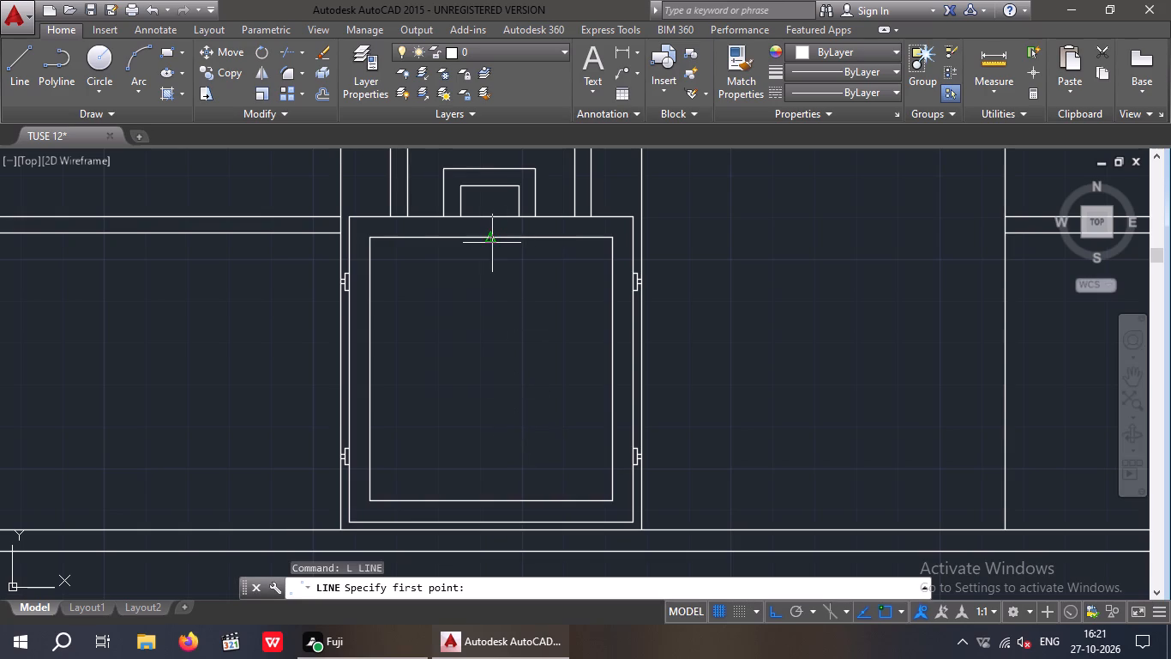
left_click_drag(493, 235, 499, 258)
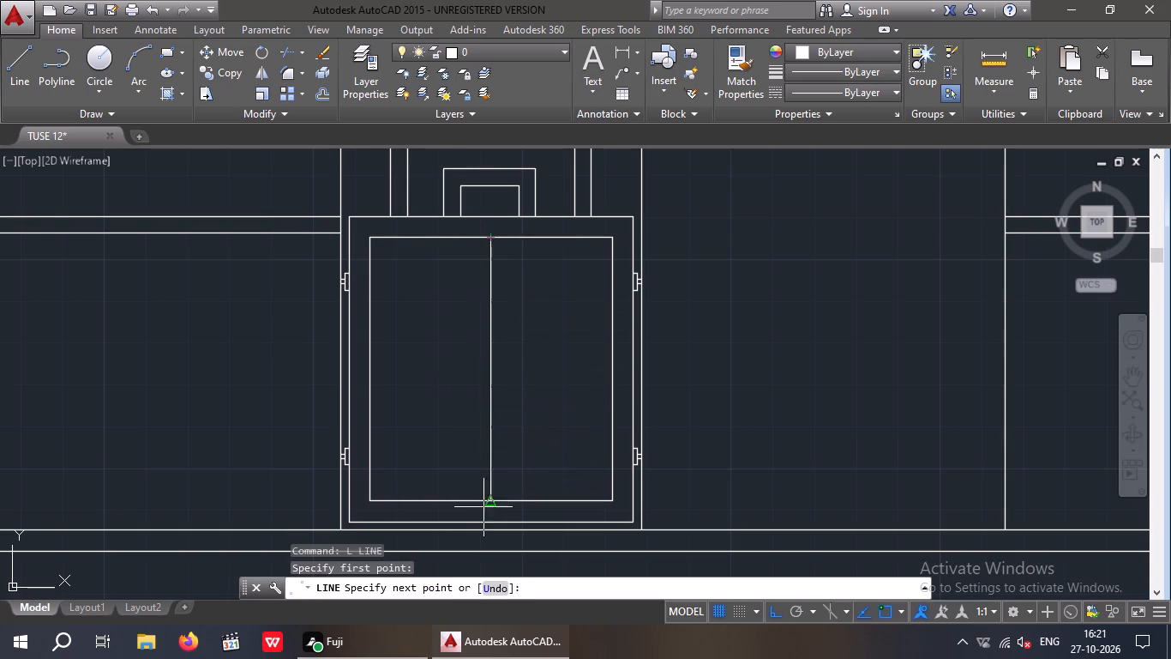
left_click(492, 499)
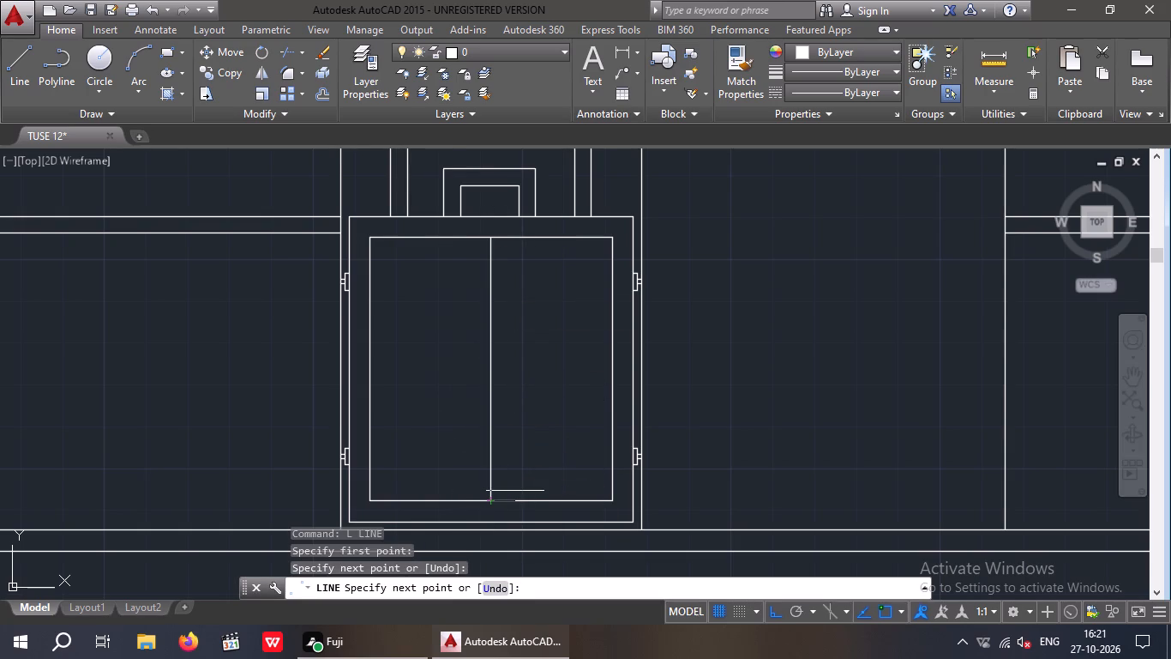
key("Escape")
key("Escape")
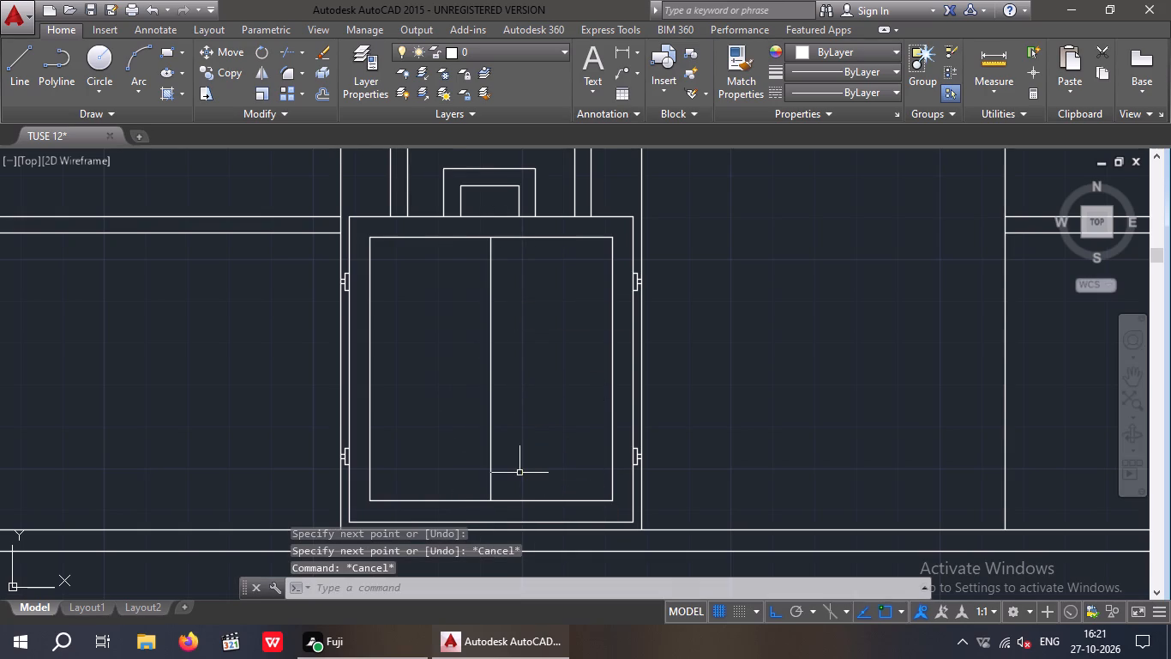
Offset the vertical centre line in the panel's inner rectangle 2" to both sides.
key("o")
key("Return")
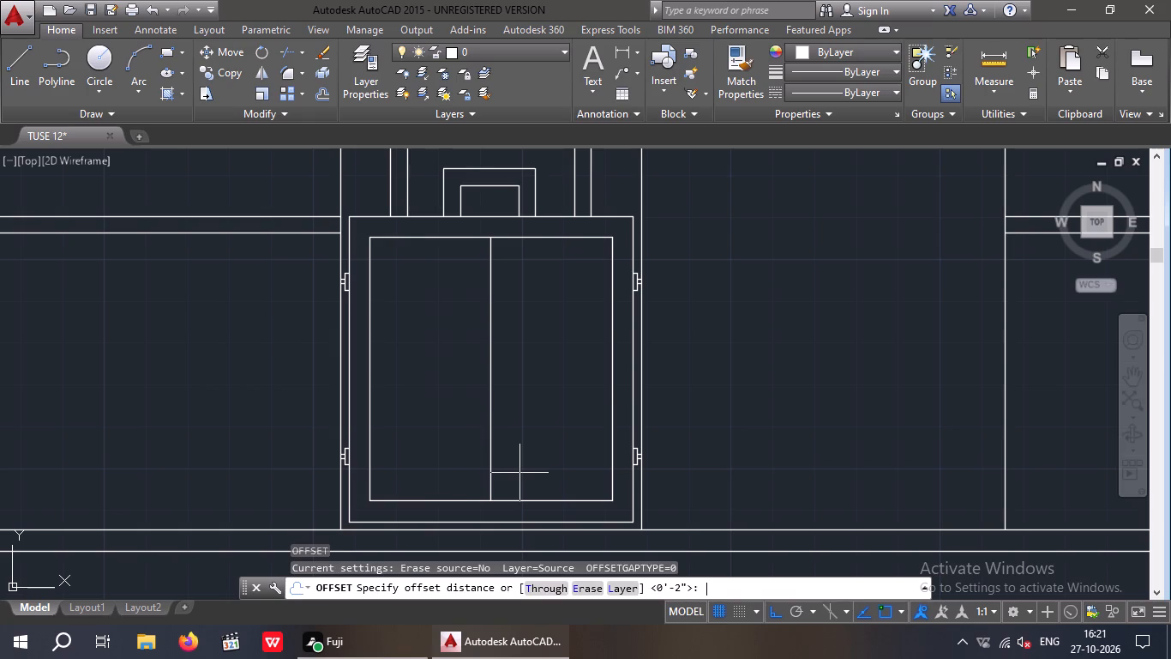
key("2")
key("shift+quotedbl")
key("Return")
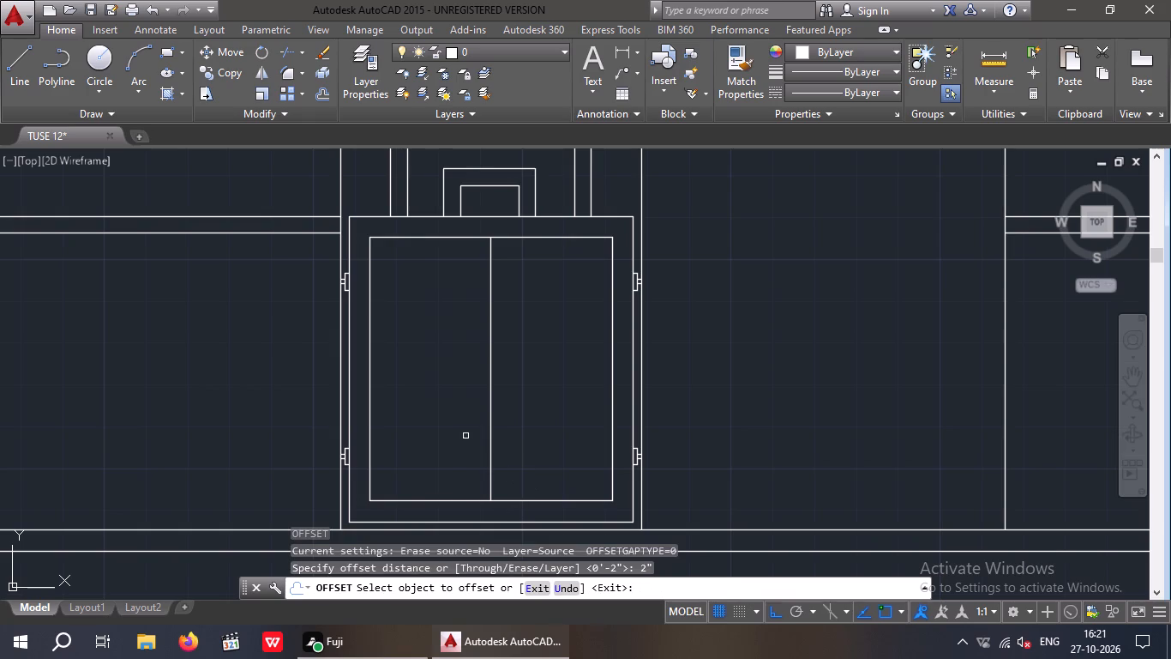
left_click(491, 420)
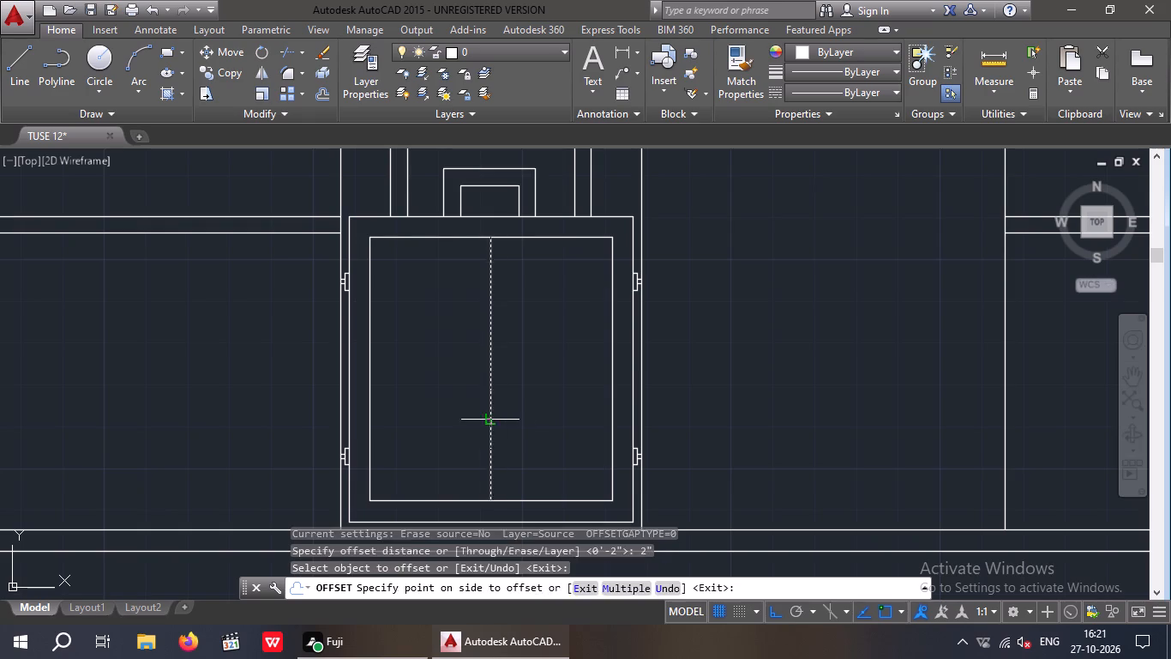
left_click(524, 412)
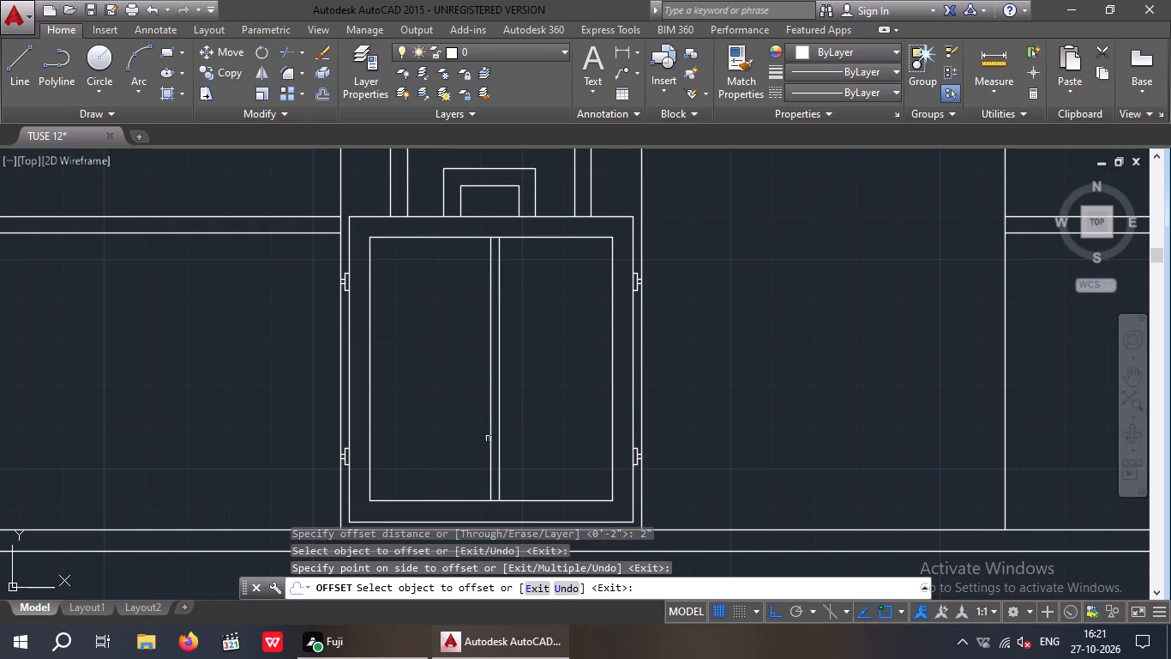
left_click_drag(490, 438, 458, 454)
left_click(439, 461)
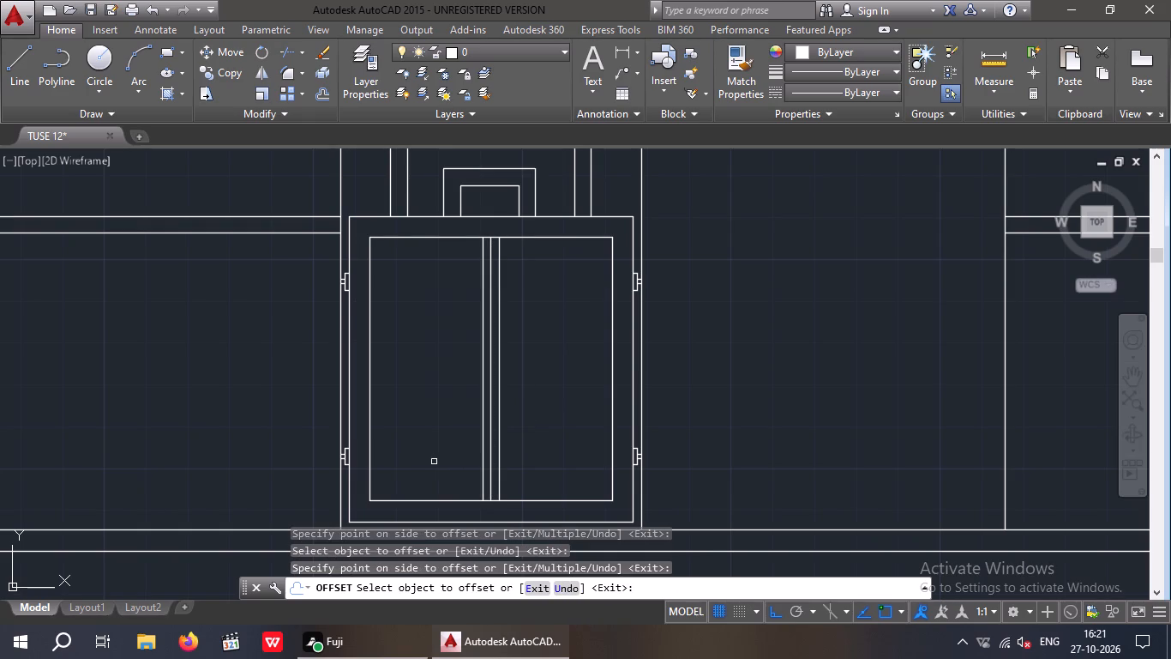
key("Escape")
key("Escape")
Erase the vertical centre line and its two offset copies from the panel.
scroll(497, 498, "up", 3)
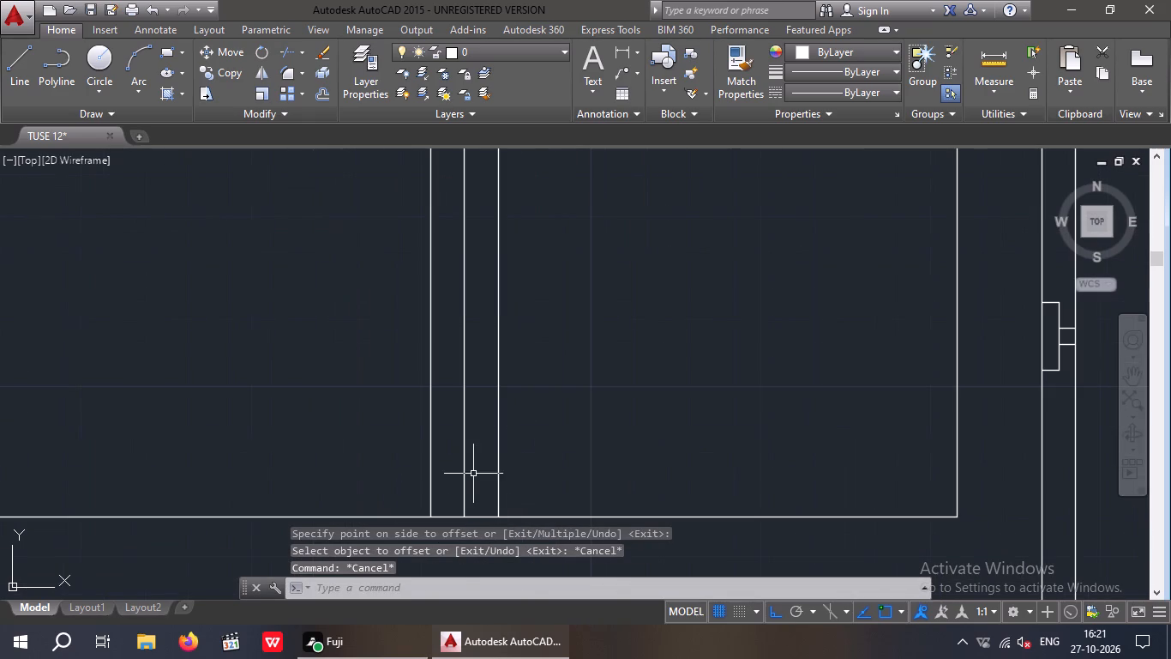
left_click_drag(473, 474, 457, 500)
left_click(456, 502)
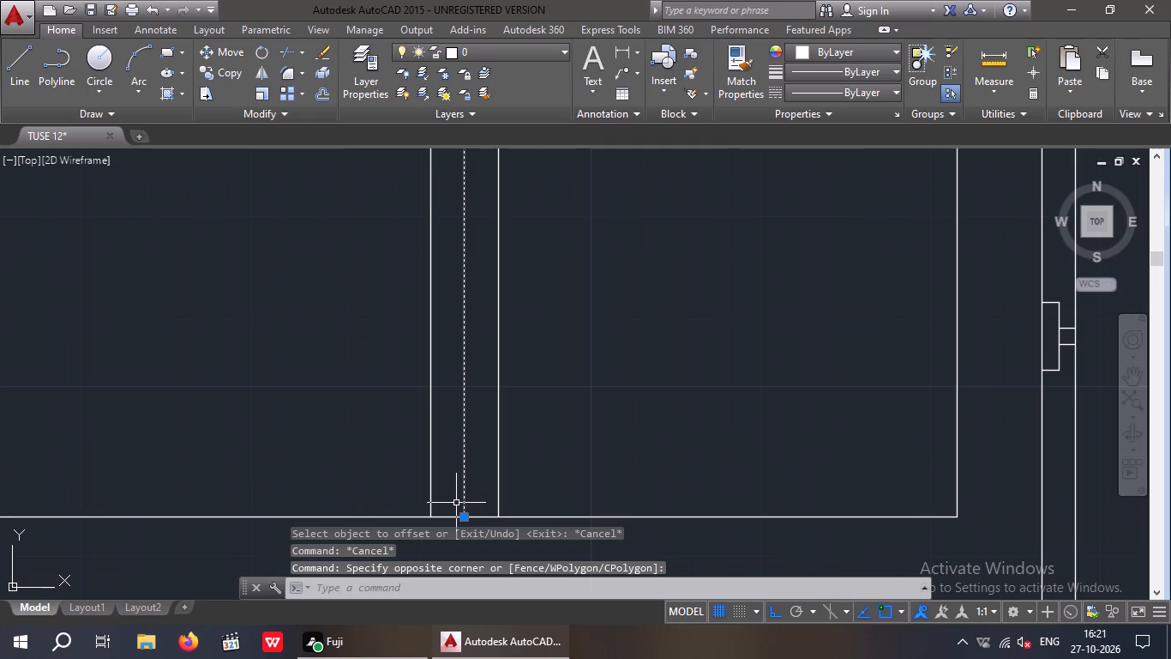
key("Delete")
left_click_drag(554, 372, 395, 469)
left_click(378, 471)
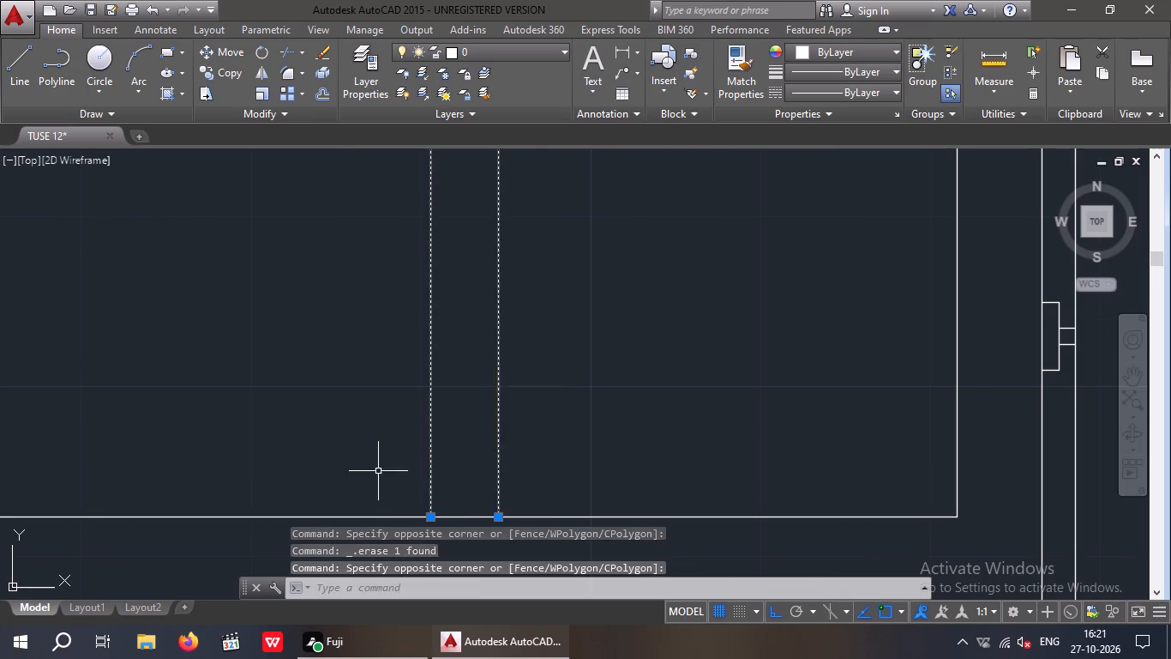
key("Delete")
Draw a vertical centre line from the midpoint of the inner rectangle's top edge down to the outer frame's bottom edge.
scroll(430, 440, "down", 1)
middle_click_drag(430, 478, 440, 590)
scroll(476, 475, "down", 3)
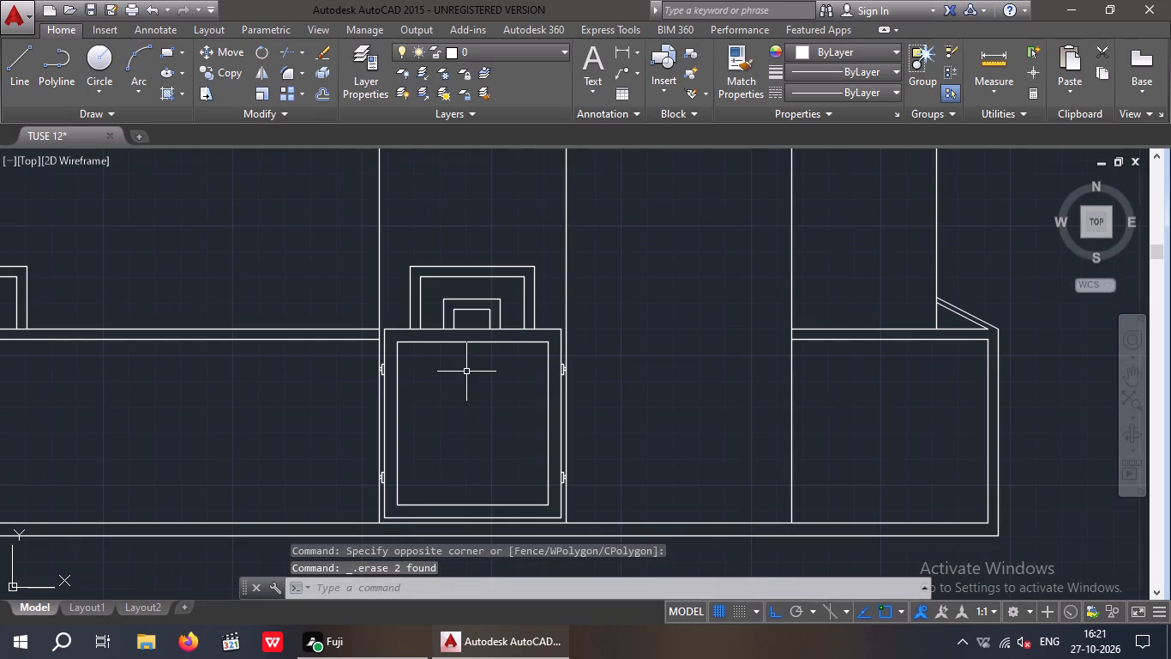
key("l")
key("space")
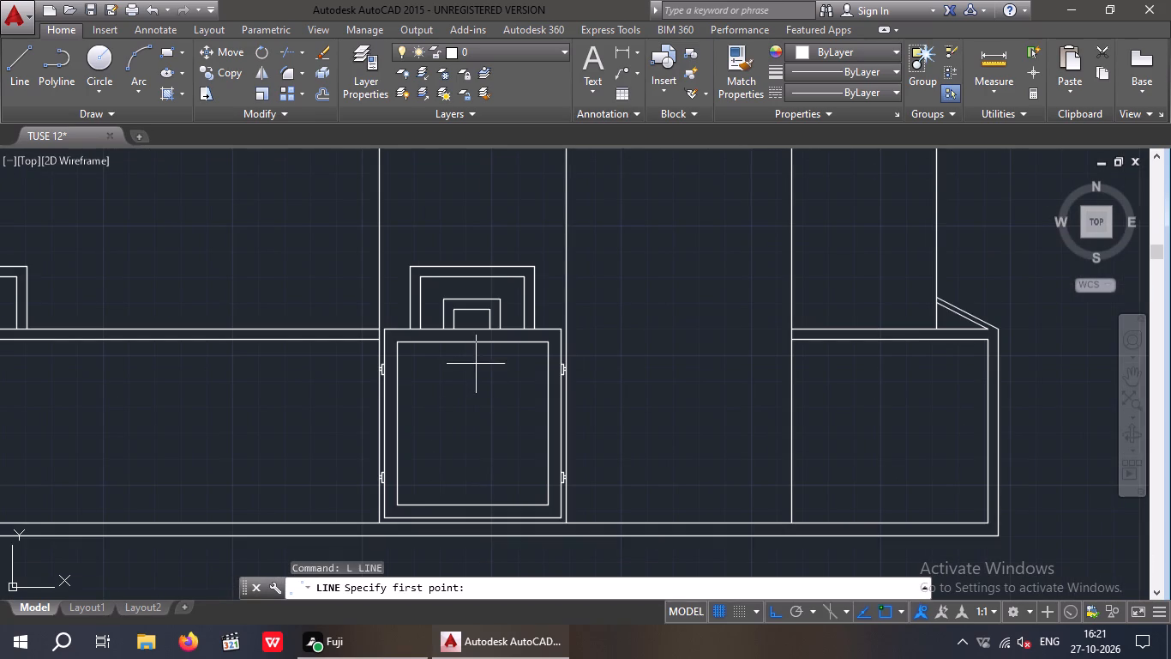
left_click(474, 340)
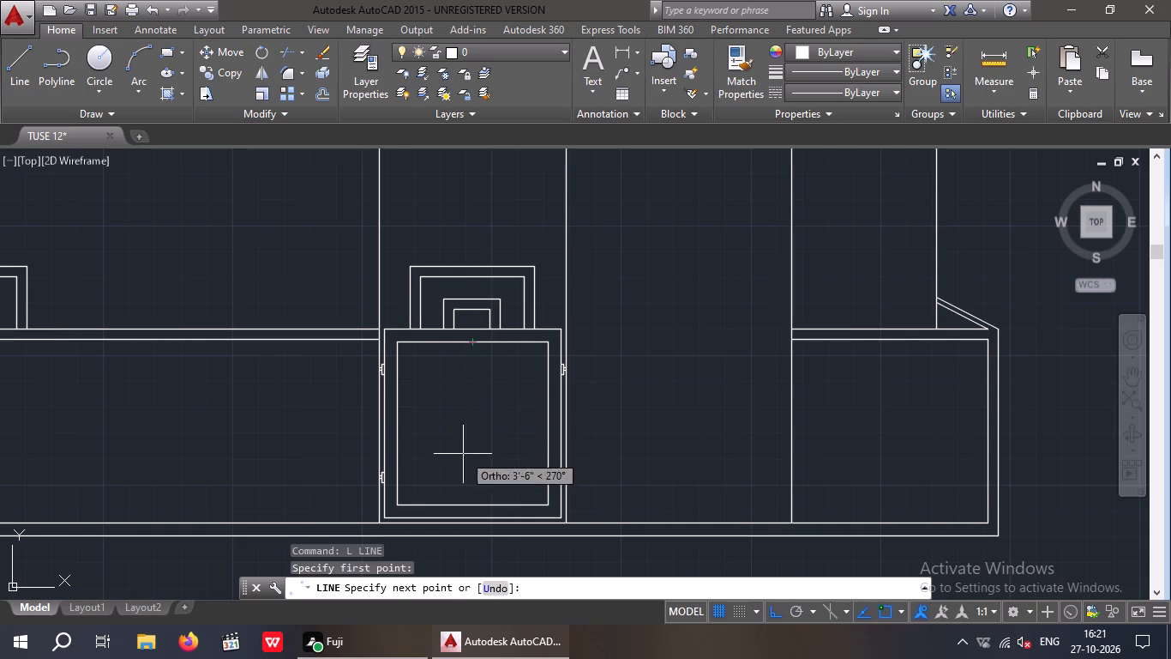
scroll(468, 504, "up", 2)
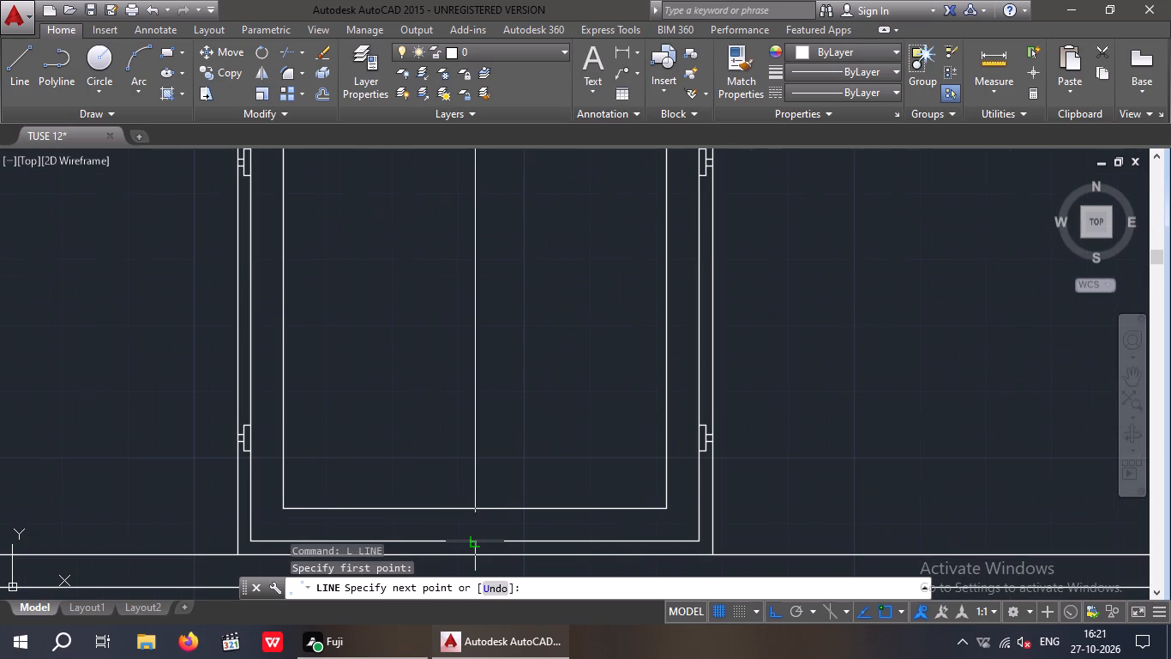
left_click(477, 542)
key("space")
key("Escape")
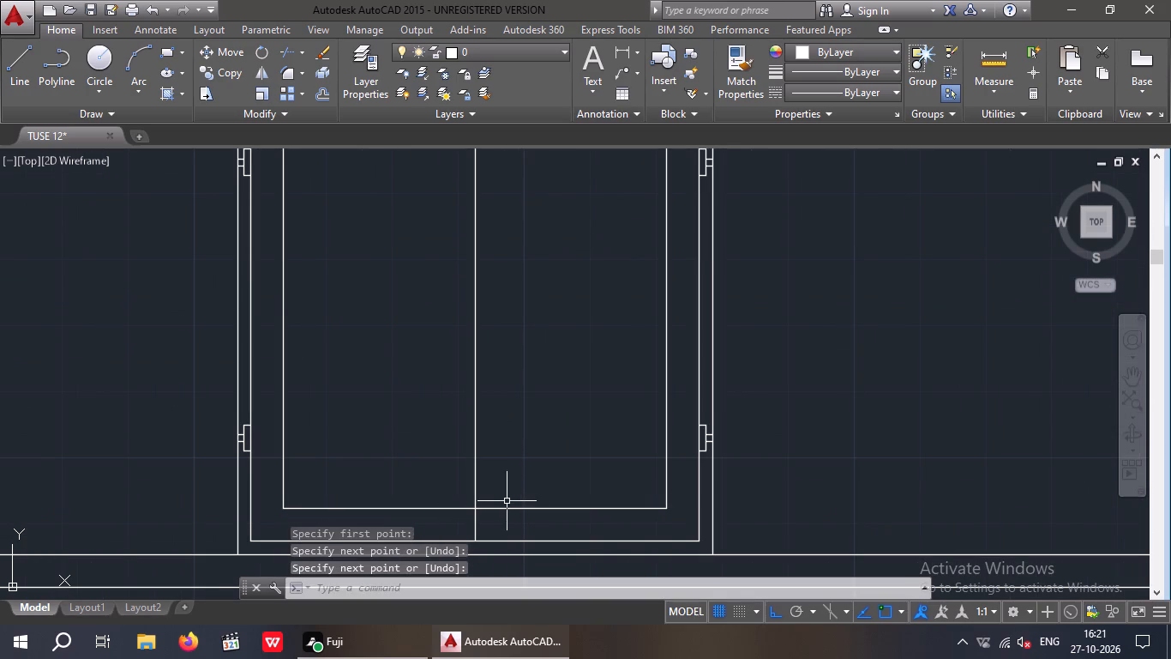
key("Escape")
Extend the vertical centre line up to the outer frame's top edge.
key("e")
key("x")
key("space")
key("space")
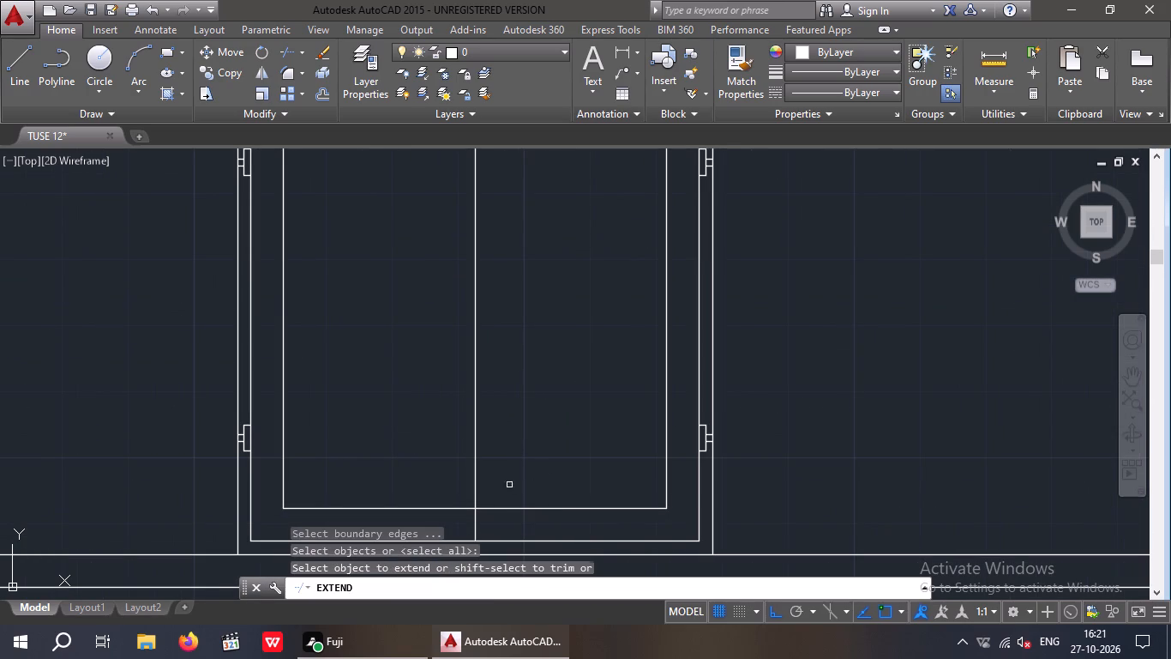
middle_click_drag(530, 491, 501, 582)
scroll(519, 487, "down", 2)
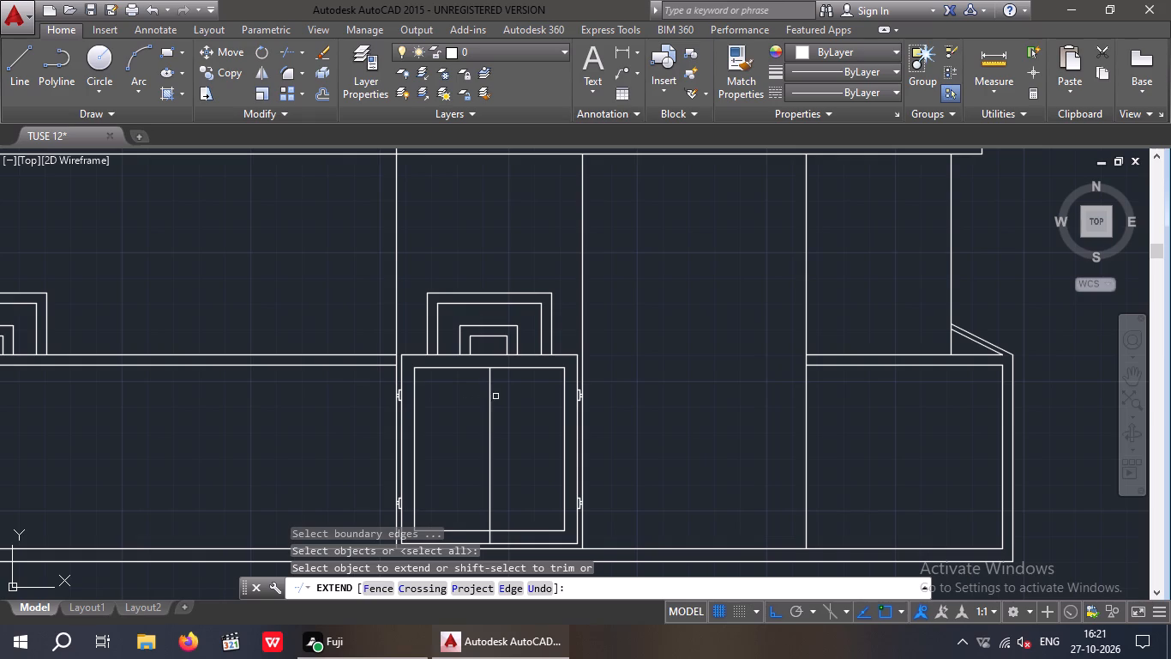
left_click(487, 396)
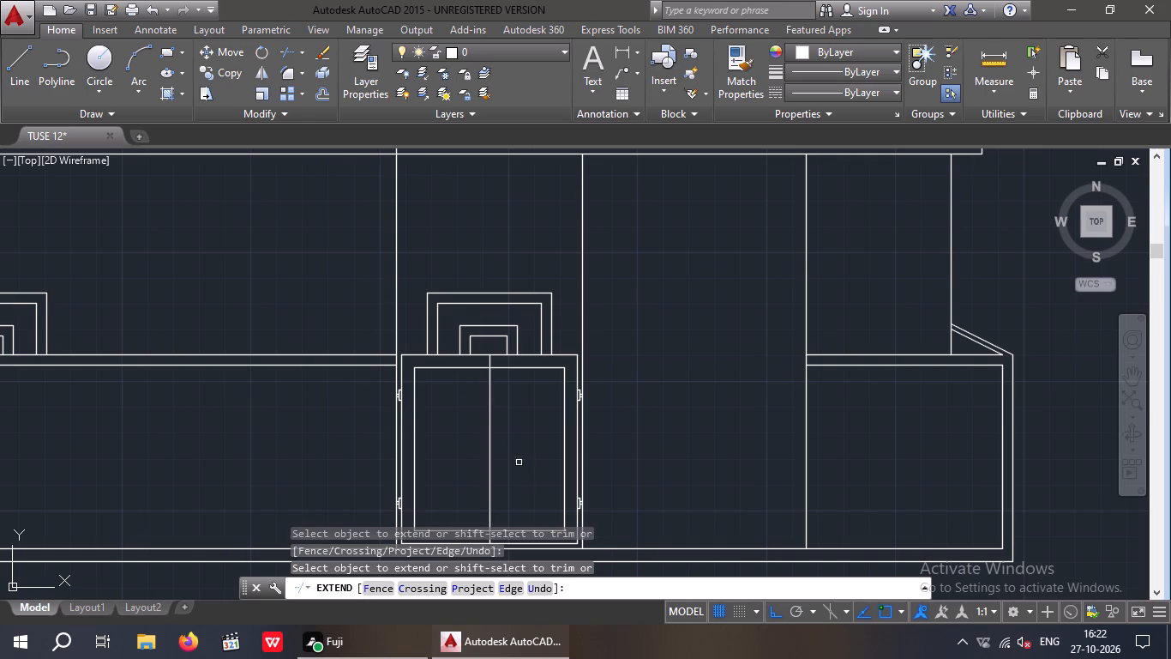
key("Escape")
key("Escape")
Offset the full-height vertical centre line 0.5" to both sides.
key("o")
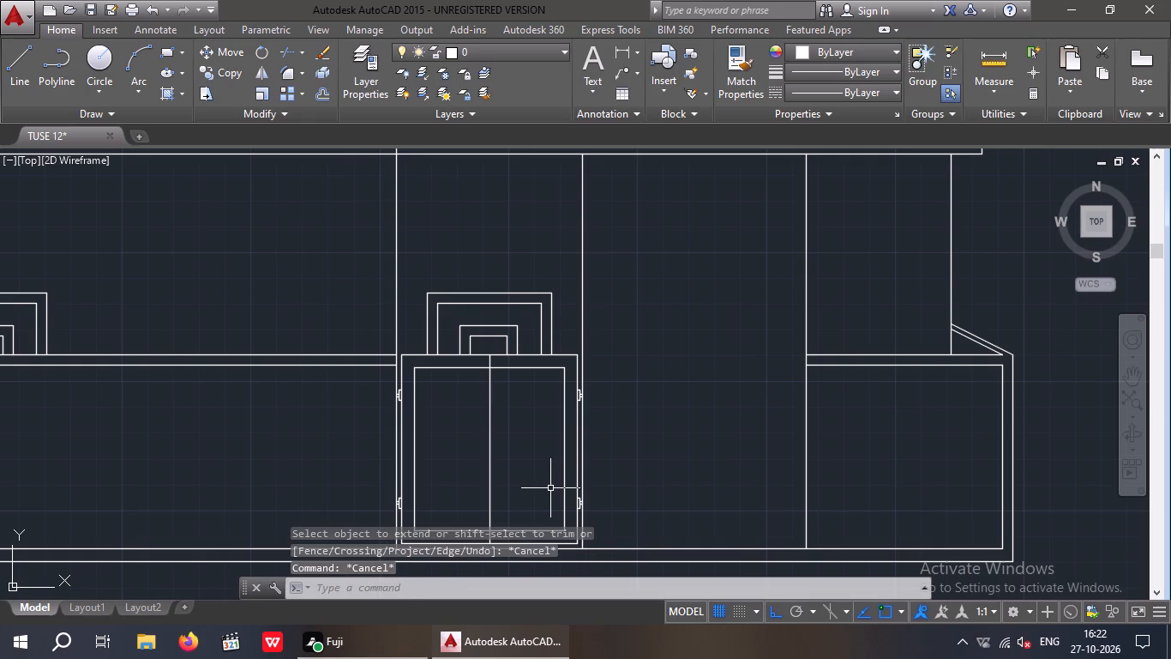
key("Return")
type("0.5")
key("shift+quotedbl")
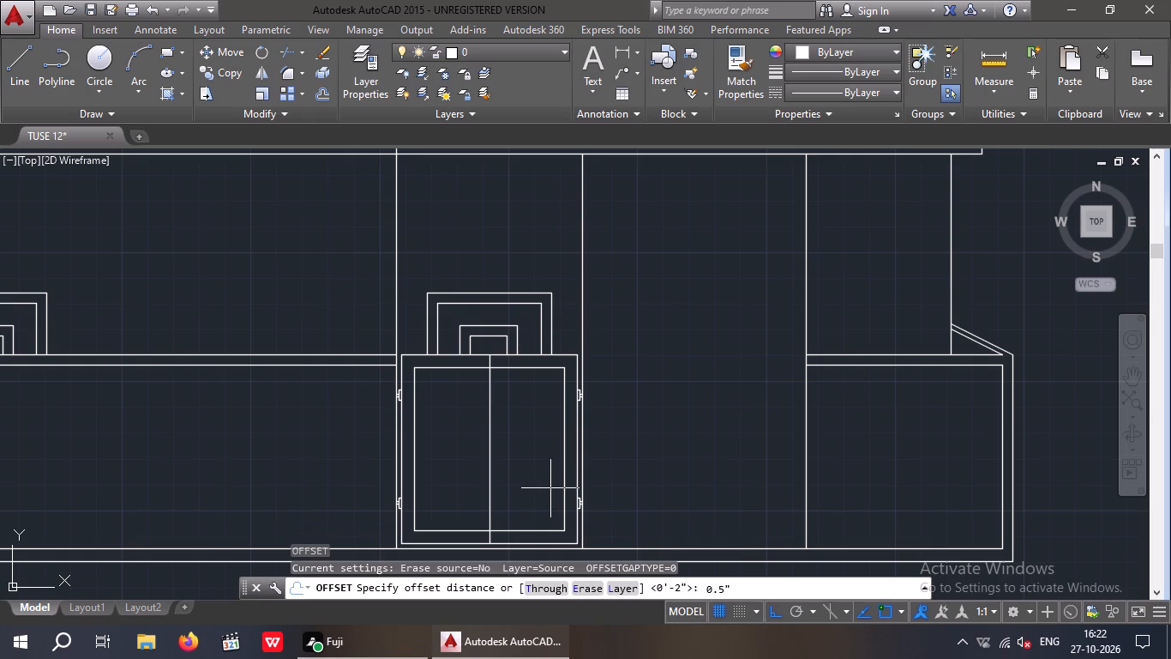
key("Return")
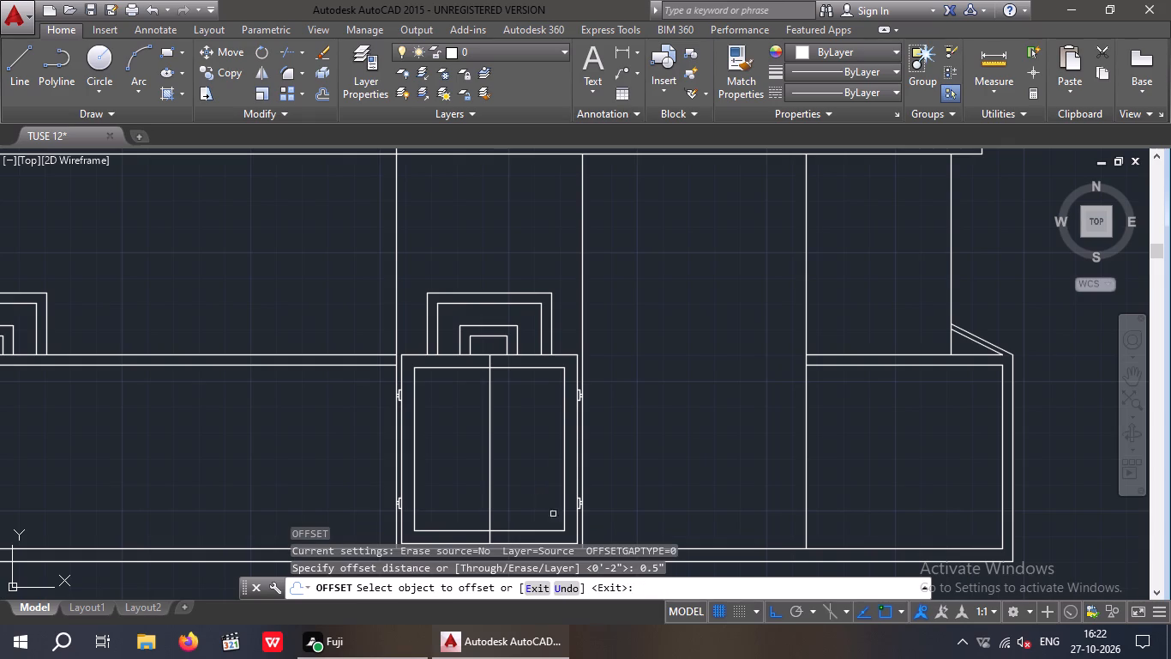
left_click(489, 400)
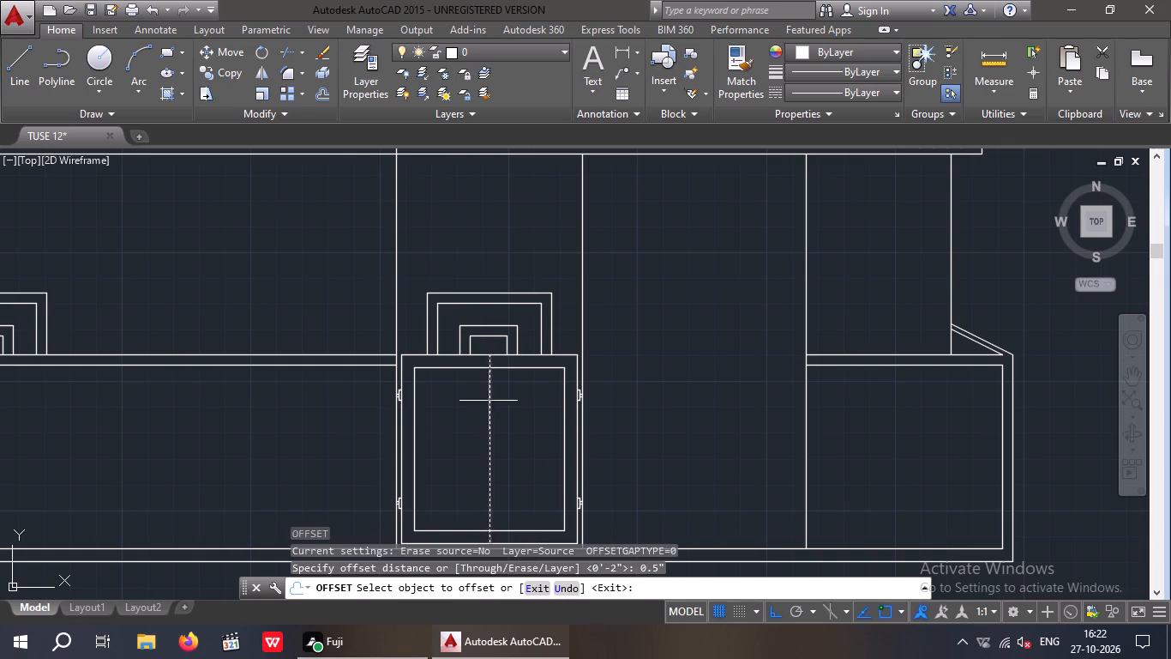
left_click(507, 402)
scroll(485, 431, "up", 3)
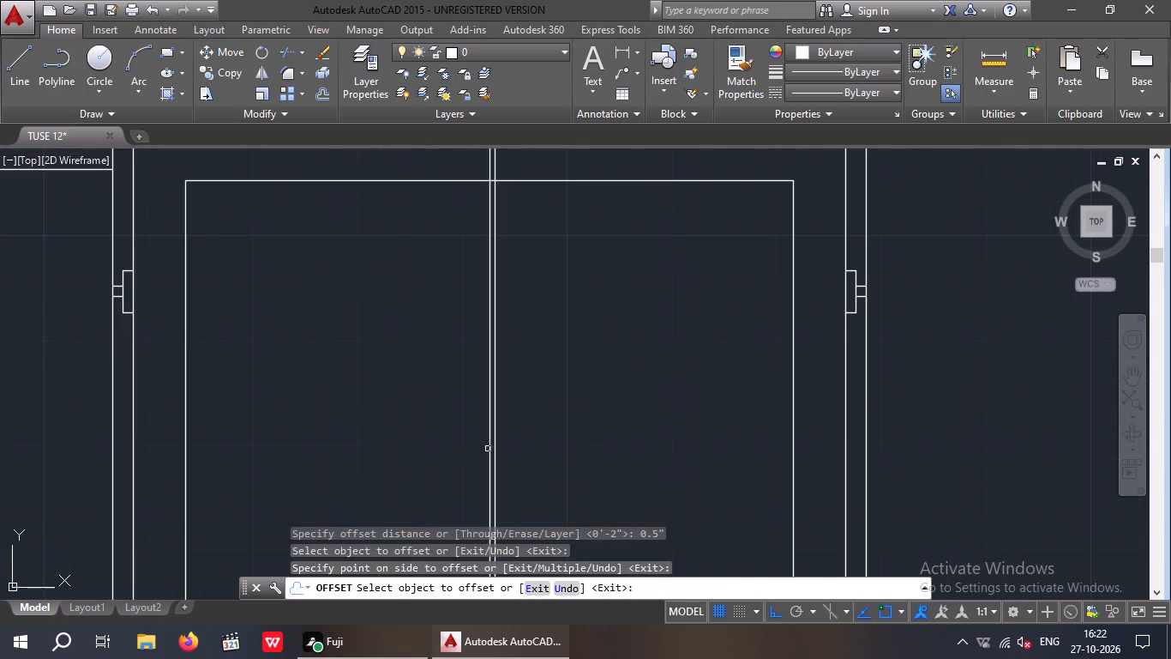
left_click_drag(490, 447, 460, 456)
left_click(447, 457)
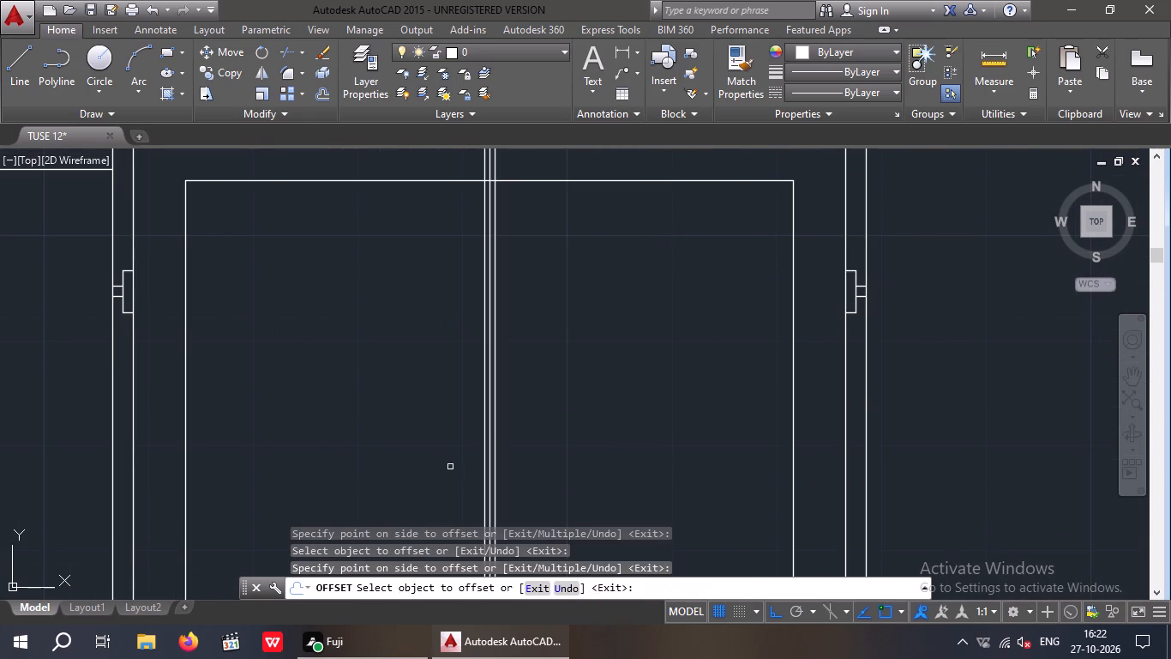
key("Escape")
key("Escape")
Erase the original centre line between the two offset lines, leaving a narrow double line dividing the panel.
scroll(500, 465, "up", 4)
left_click_drag(430, 459, 404, 501)
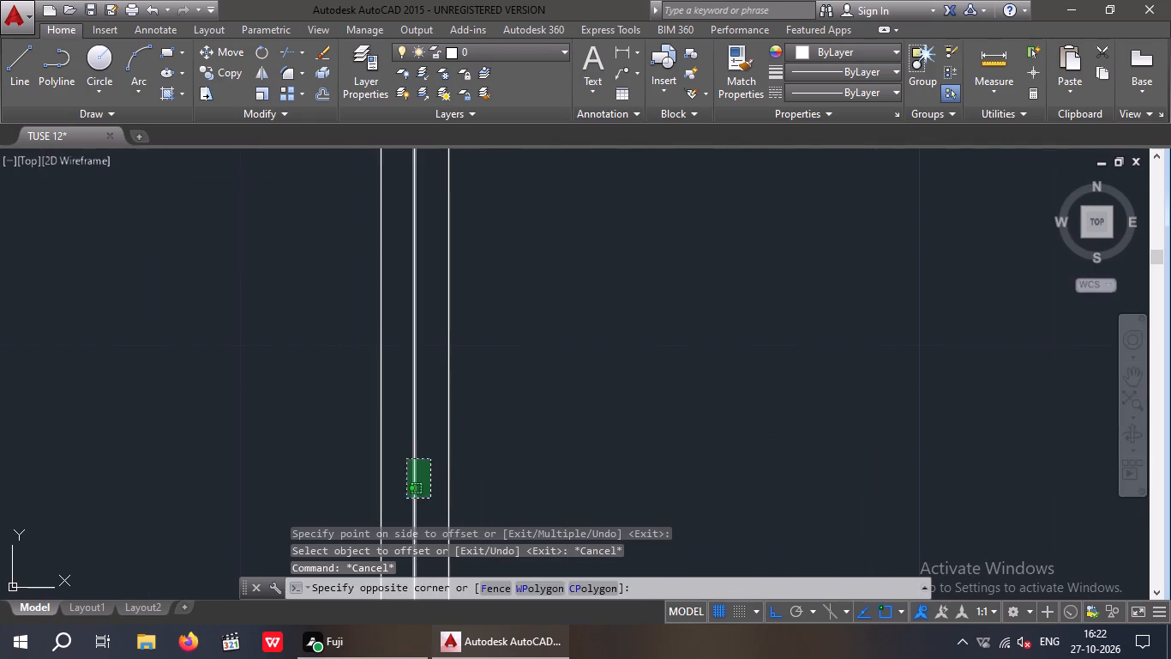
left_click_drag(404, 501, 406, 499)
left_click(399, 502)
key("Delete")
scroll(436, 491, "down", 3)
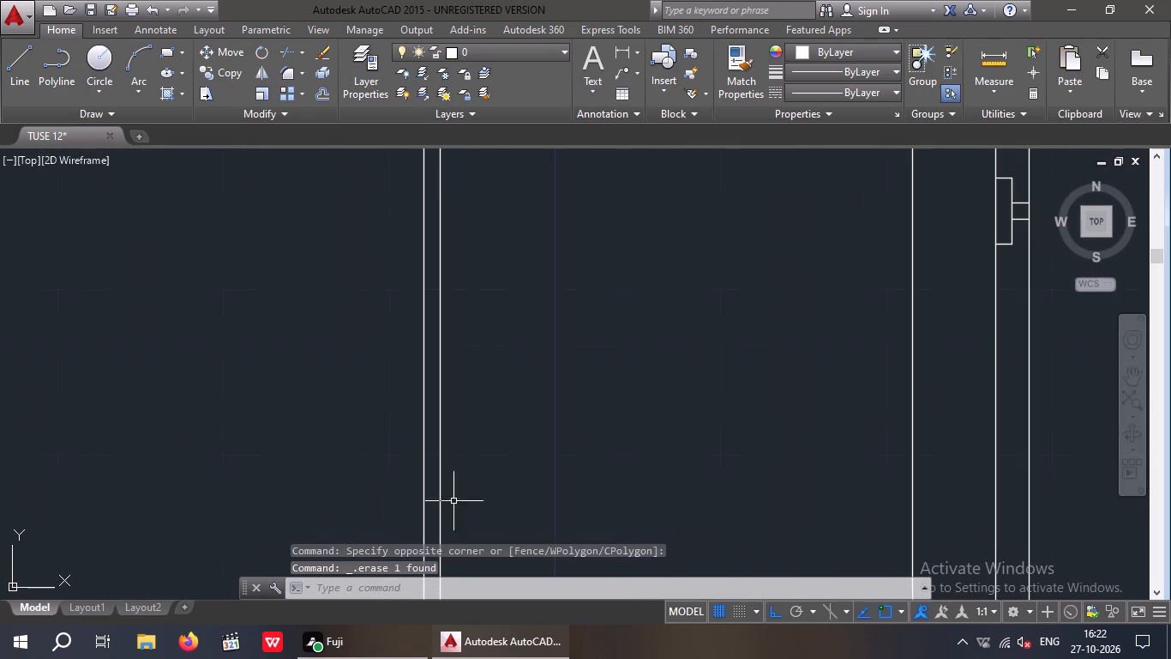
scroll(471, 487, "down", 3)
middle_click_drag(482, 516, 477, 461)
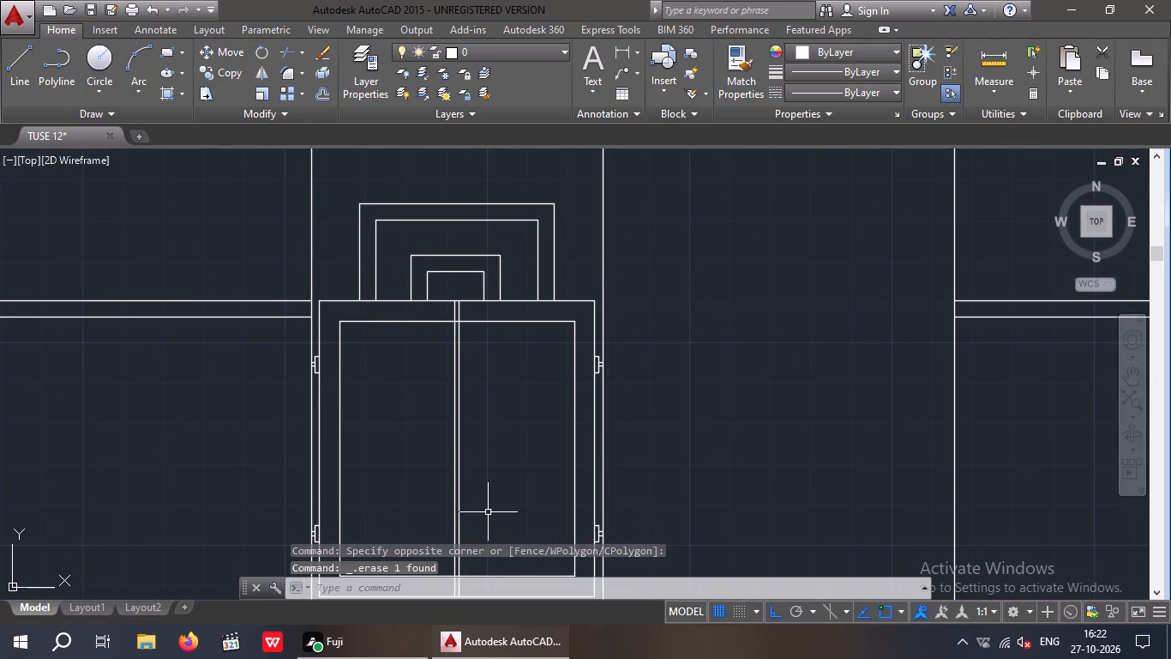
key("Escape")
key("Escape")
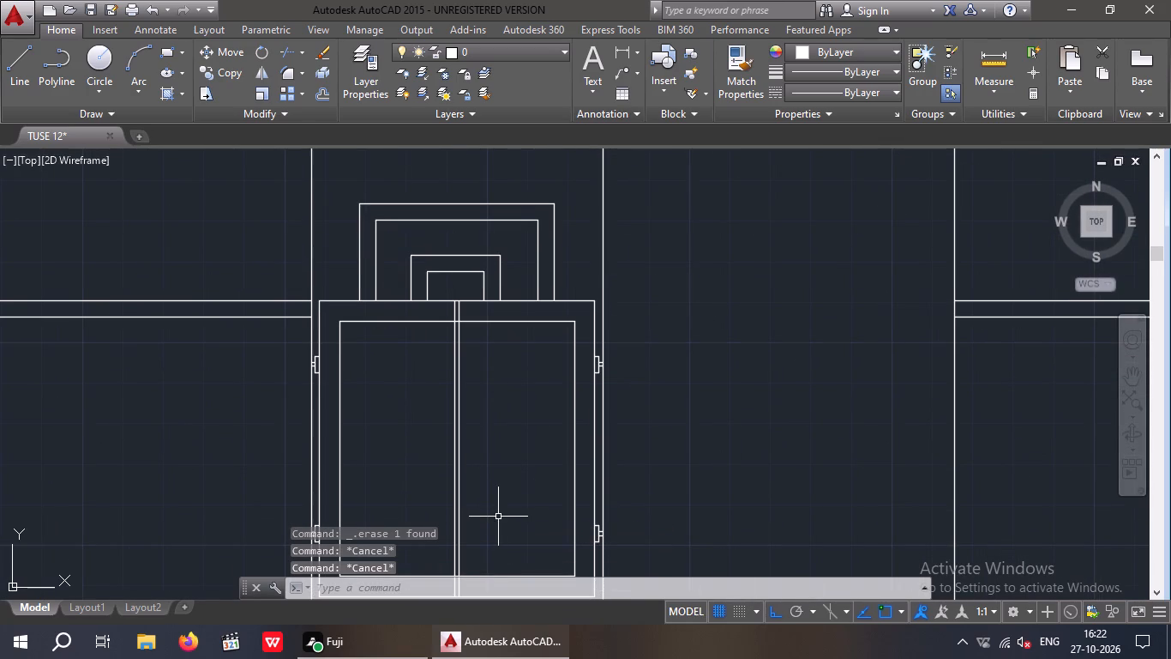
Trim the top edges of the outer frame and inner rectangle between the two closely spaced vertical lines.
key("t")
key("r")
key("space")
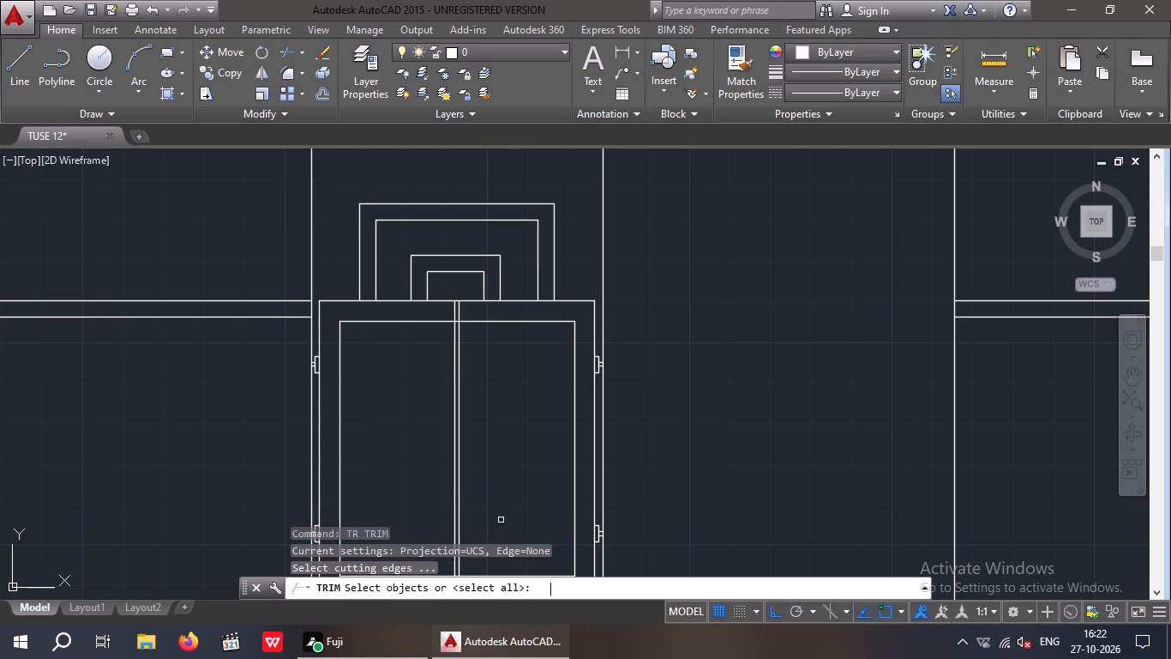
key("space")
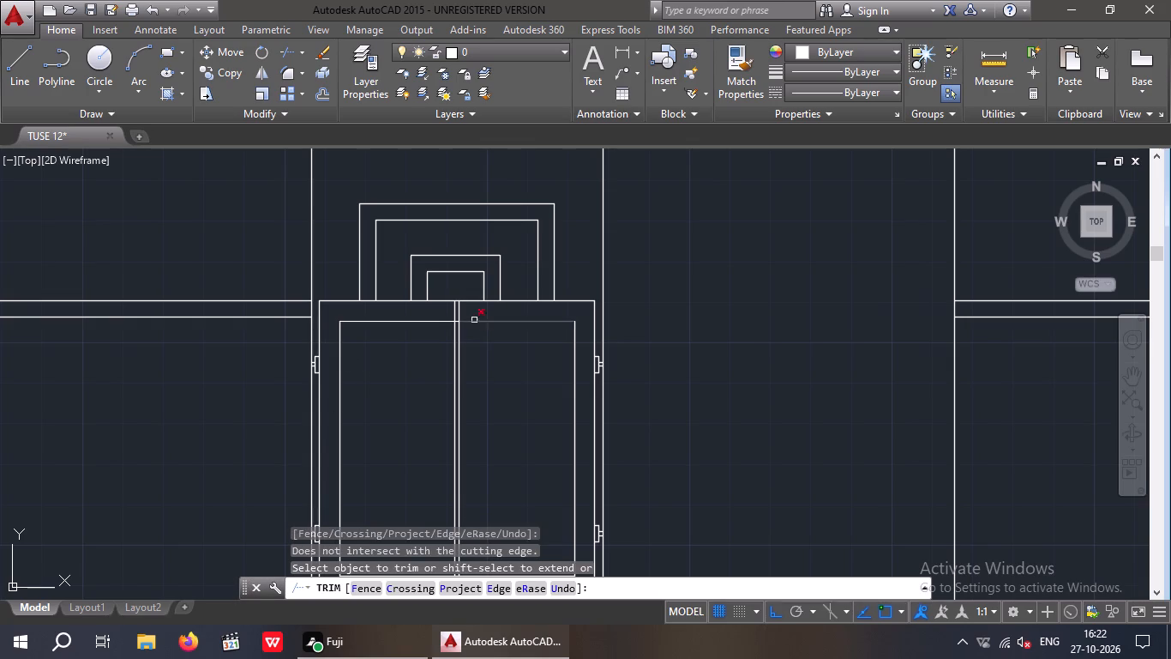
scroll(441, 311, "up", 3)
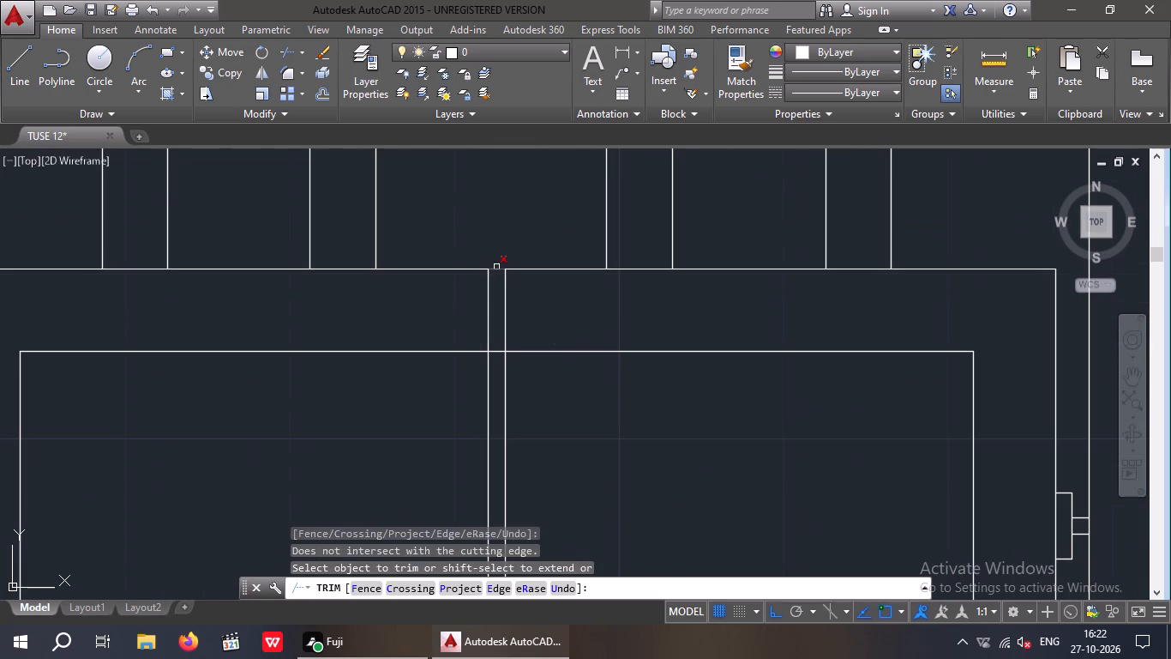
left_click(497, 267)
scroll(486, 330, "up", 3)
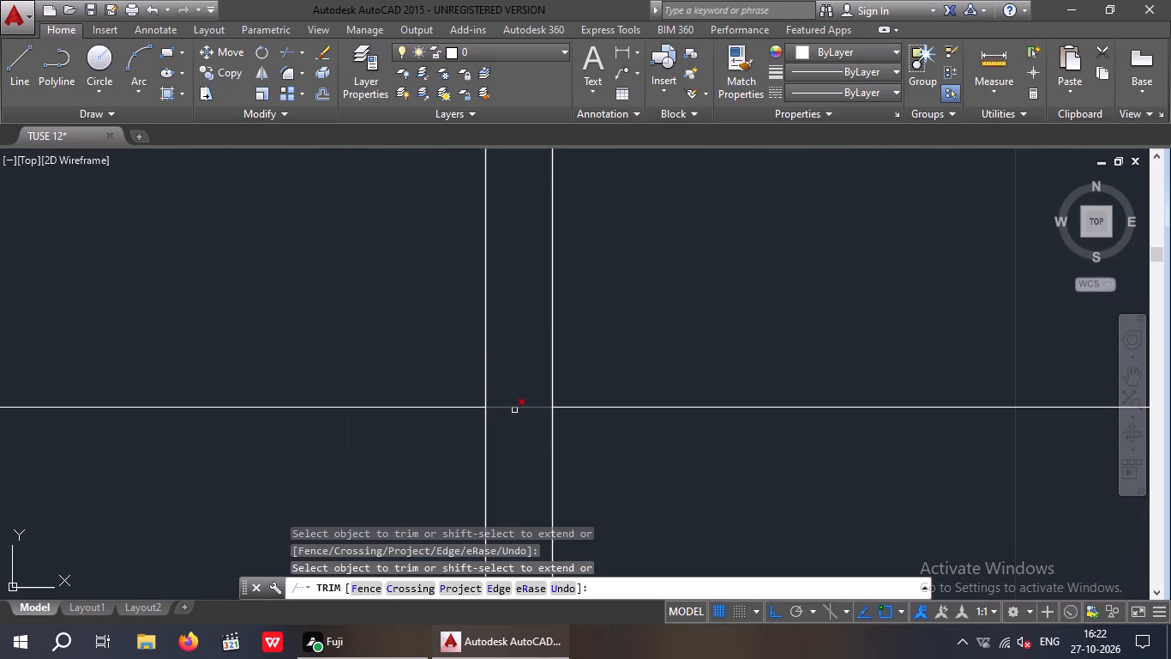
left_click(512, 411)
left_click(506, 376)
scroll(511, 356, "down", 2)
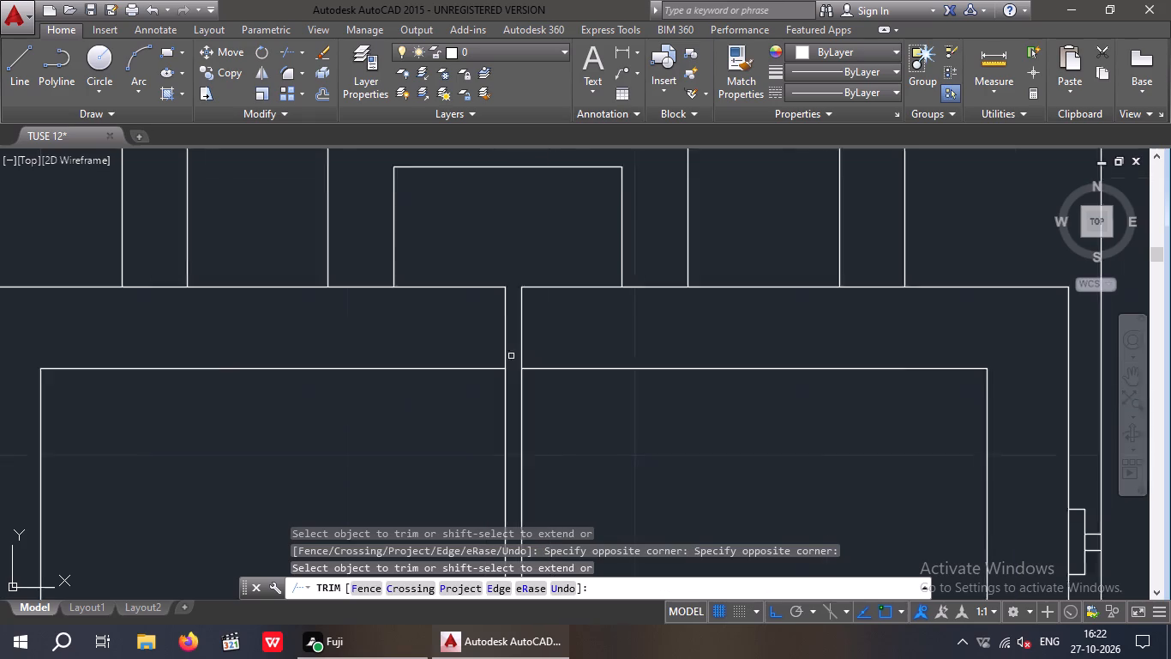
Trim the bottom edges of the outer frame and inner rectangle between the two closely spaced vertical lines.
scroll(511, 356, "down", 3)
scroll(441, 425, "down", 2)
middle_click_drag(436, 480, 447, 379)
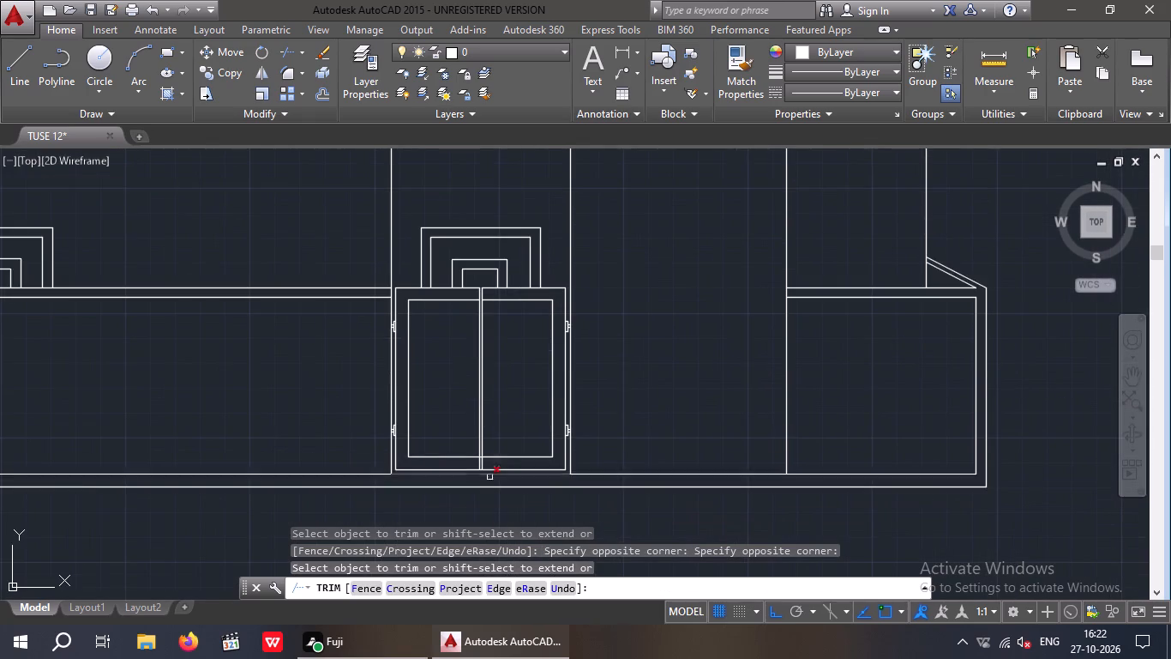
scroll(476, 475, "up", 6)
left_click_drag(504, 494, 496, 481)
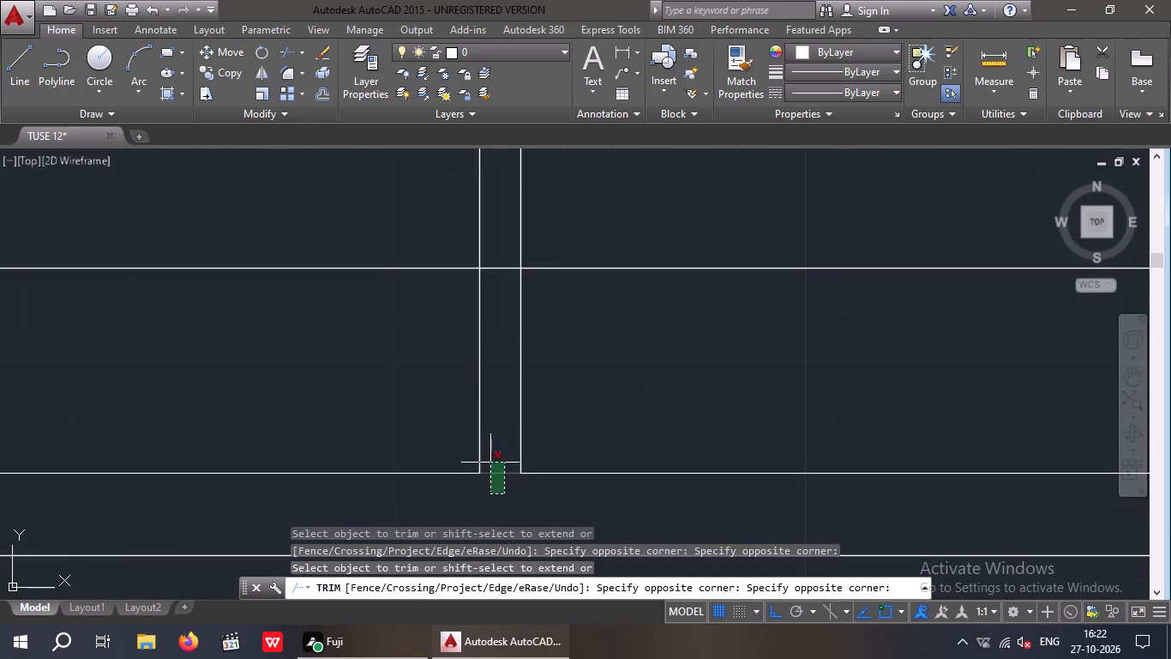
left_click(490, 459)
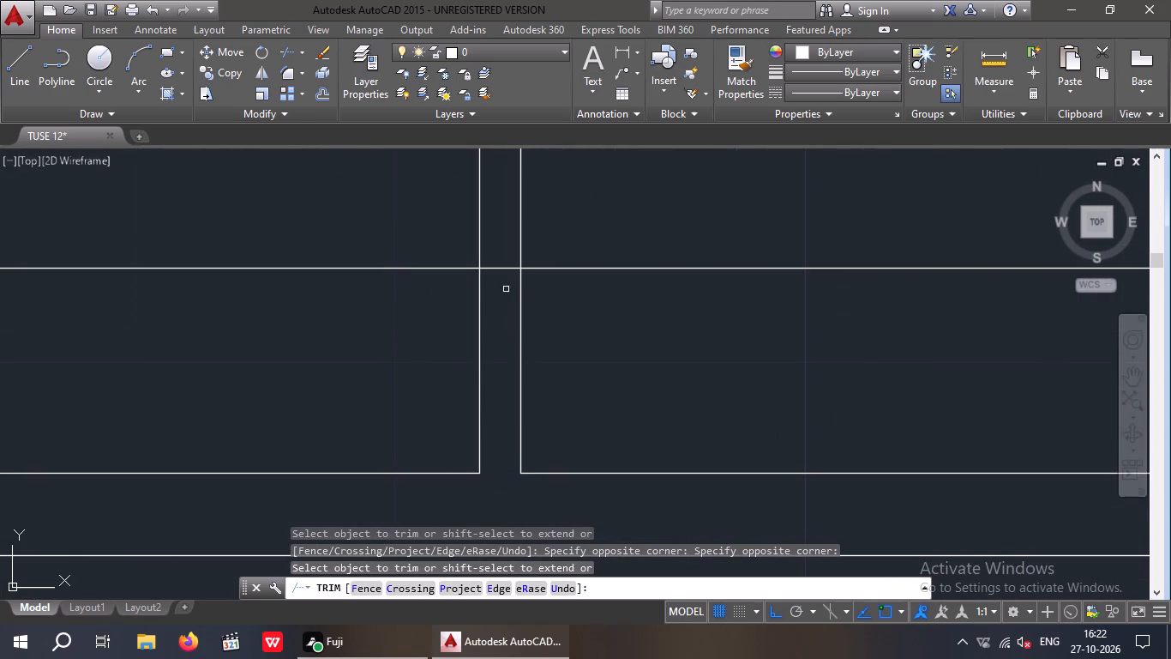
left_click(506, 289)
left_click(500, 257)
key("Escape")
key("Escape")
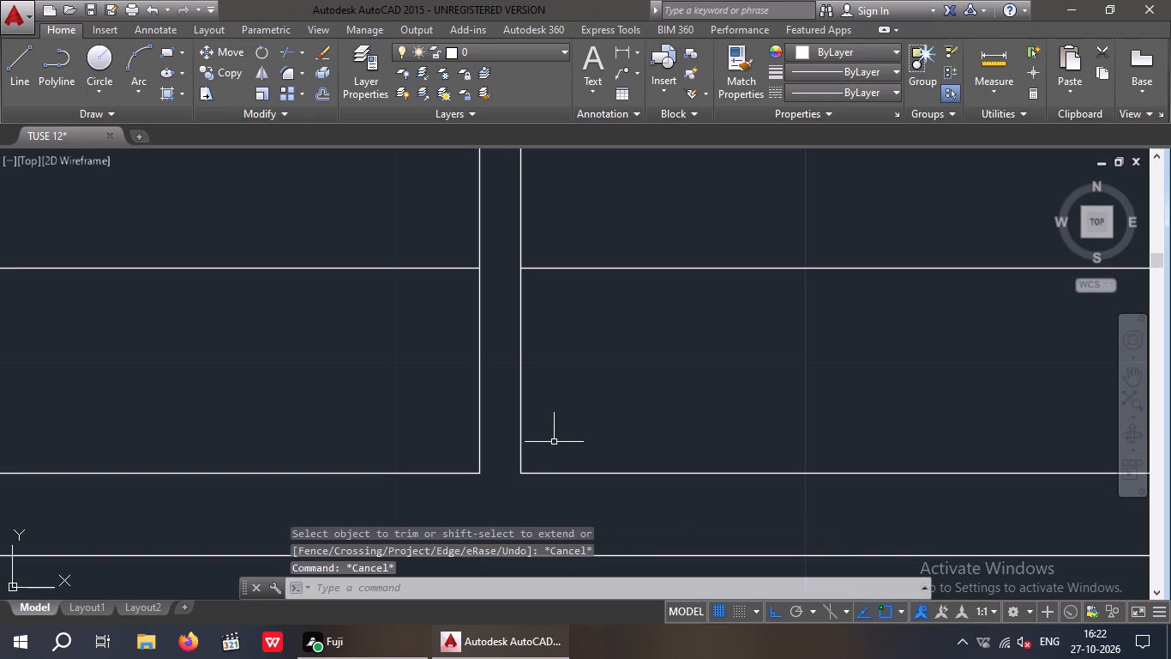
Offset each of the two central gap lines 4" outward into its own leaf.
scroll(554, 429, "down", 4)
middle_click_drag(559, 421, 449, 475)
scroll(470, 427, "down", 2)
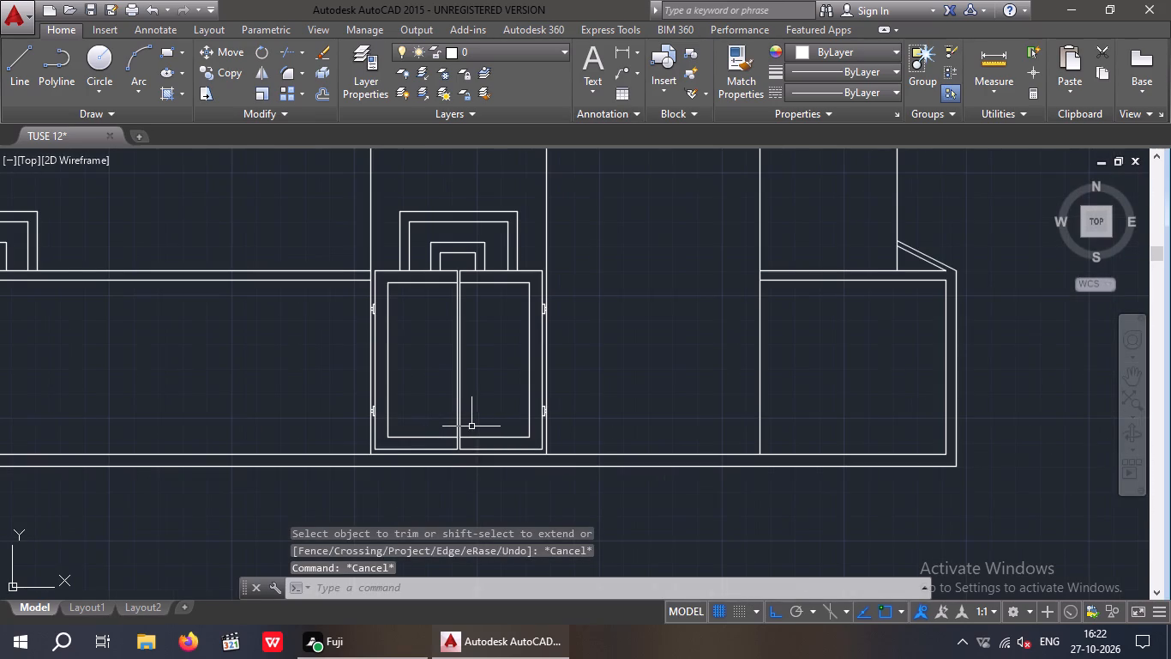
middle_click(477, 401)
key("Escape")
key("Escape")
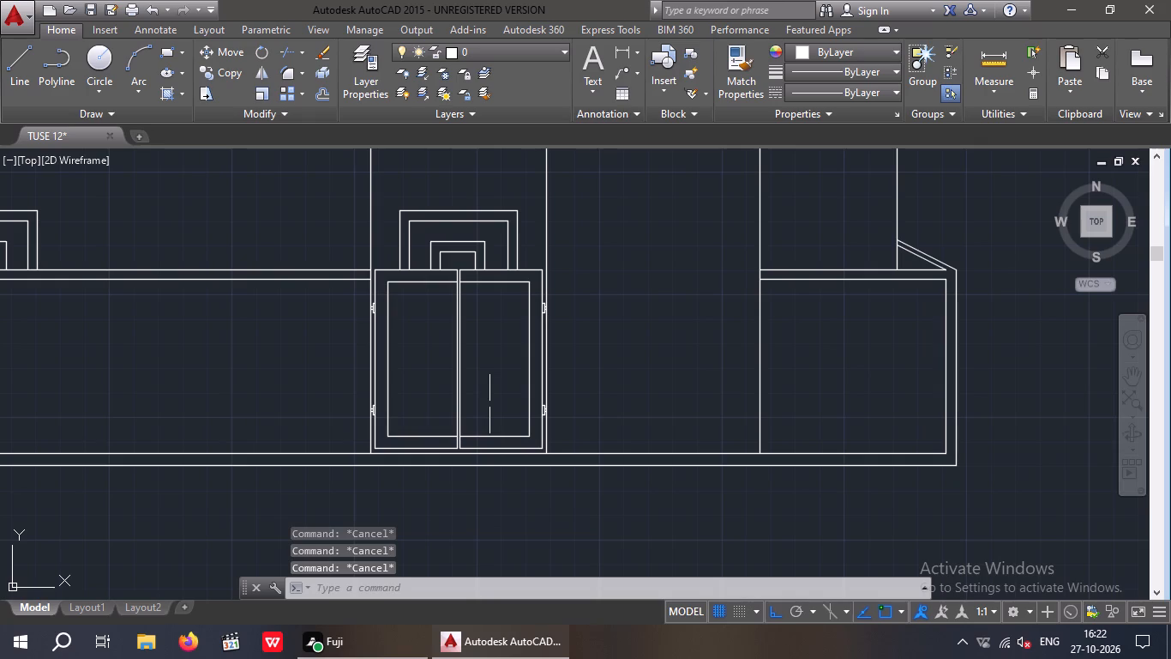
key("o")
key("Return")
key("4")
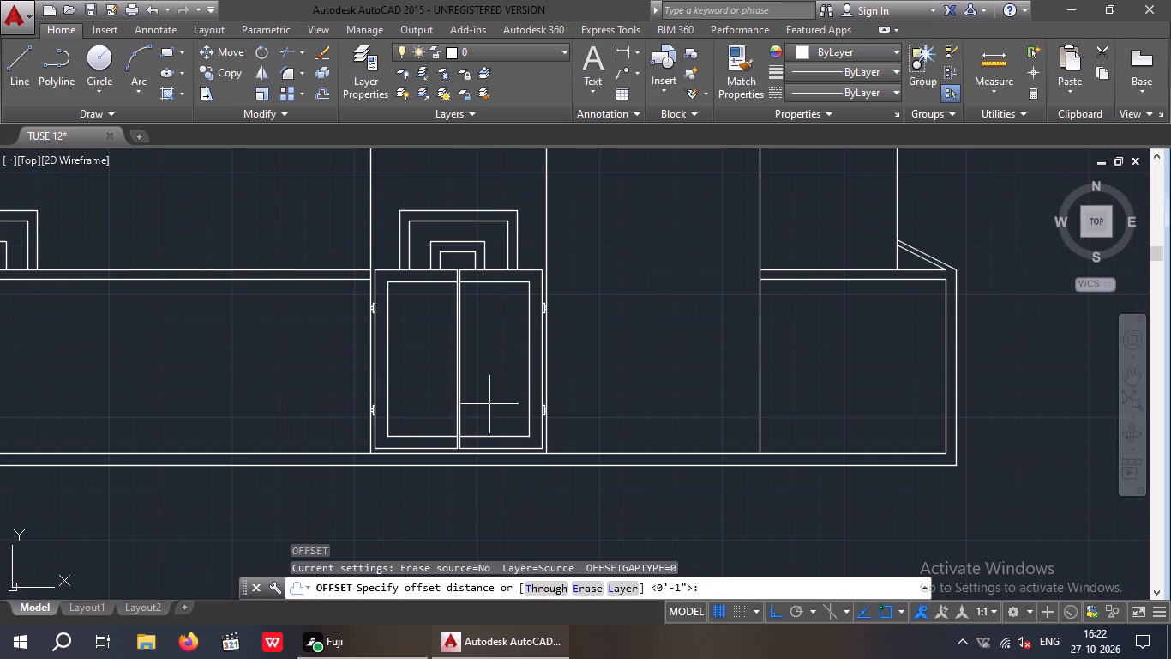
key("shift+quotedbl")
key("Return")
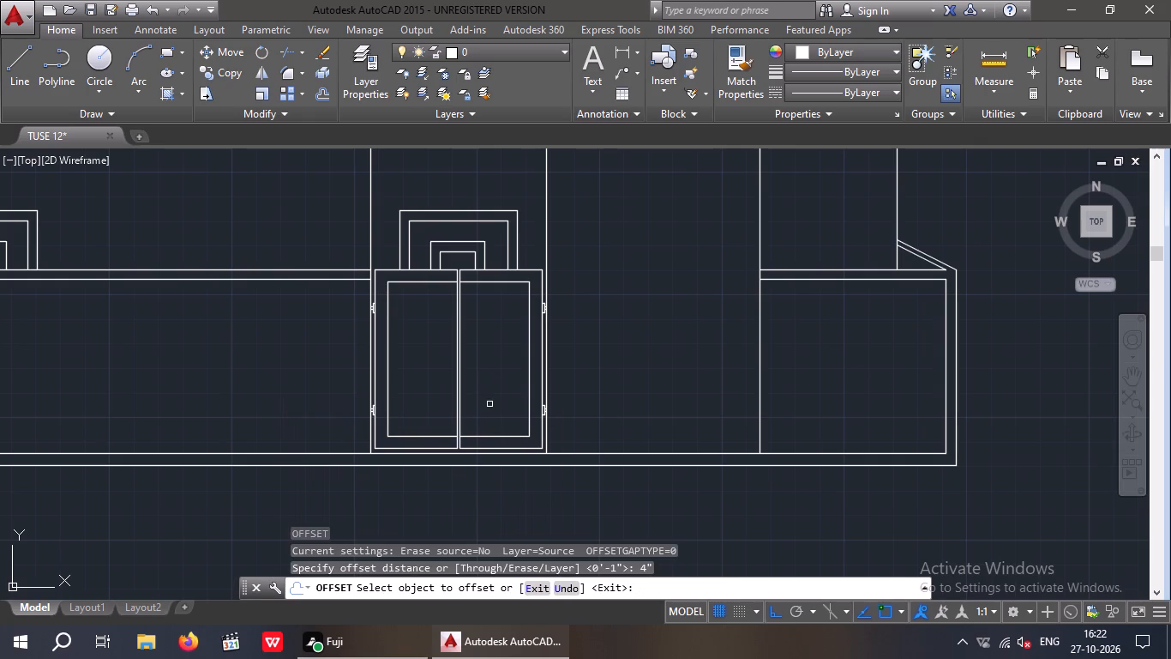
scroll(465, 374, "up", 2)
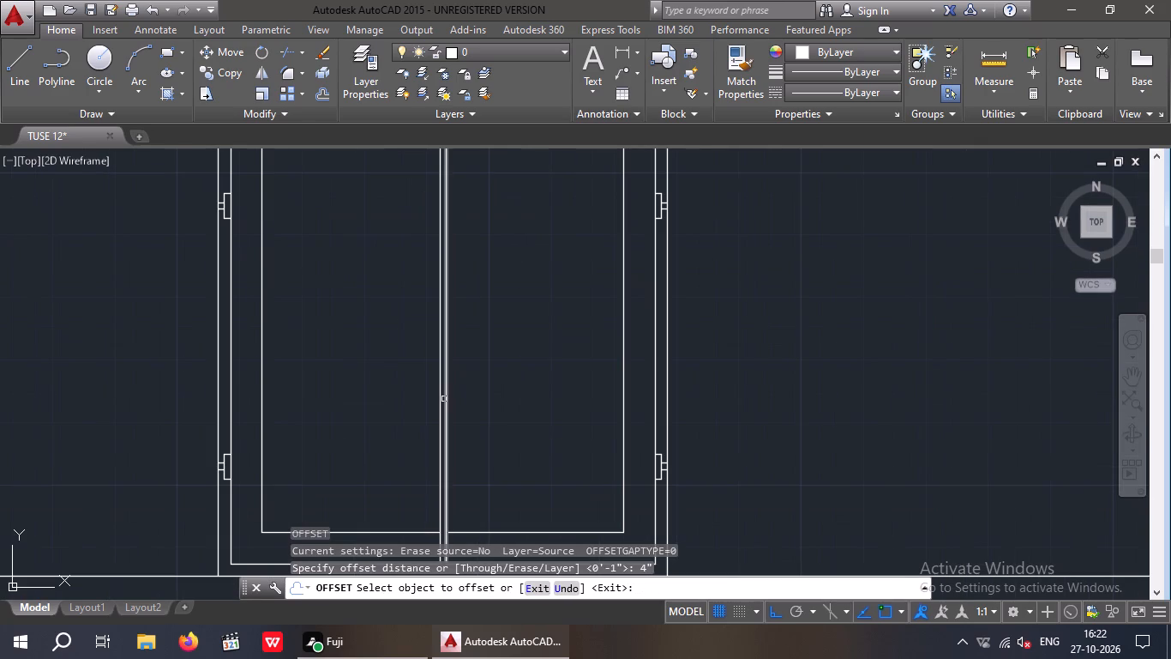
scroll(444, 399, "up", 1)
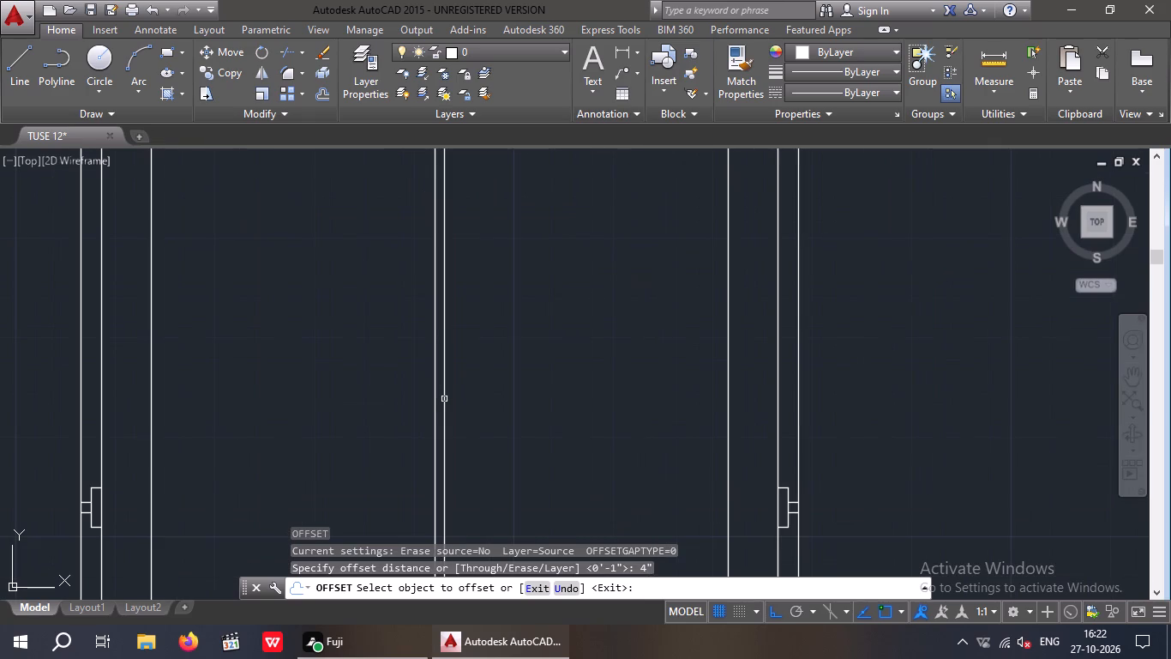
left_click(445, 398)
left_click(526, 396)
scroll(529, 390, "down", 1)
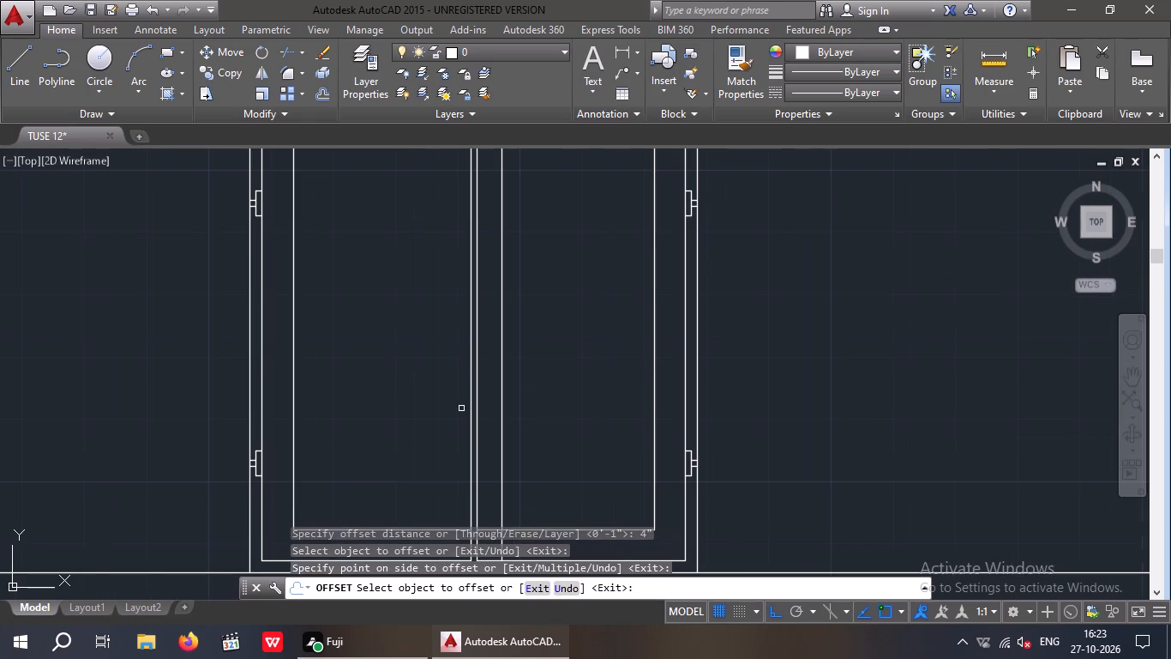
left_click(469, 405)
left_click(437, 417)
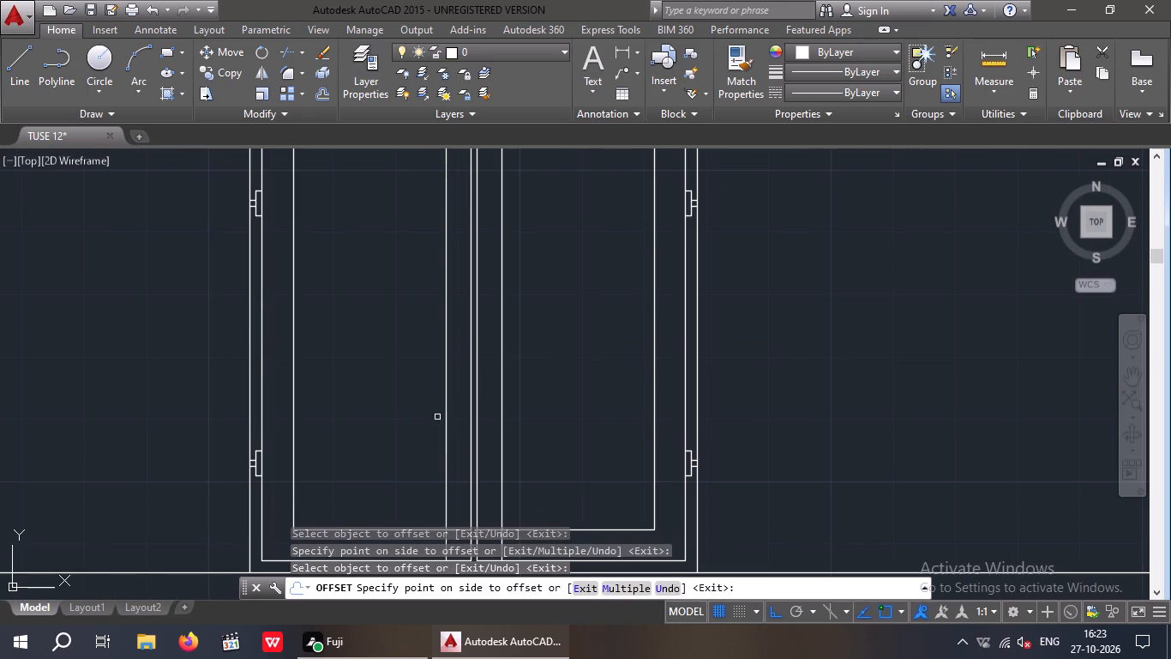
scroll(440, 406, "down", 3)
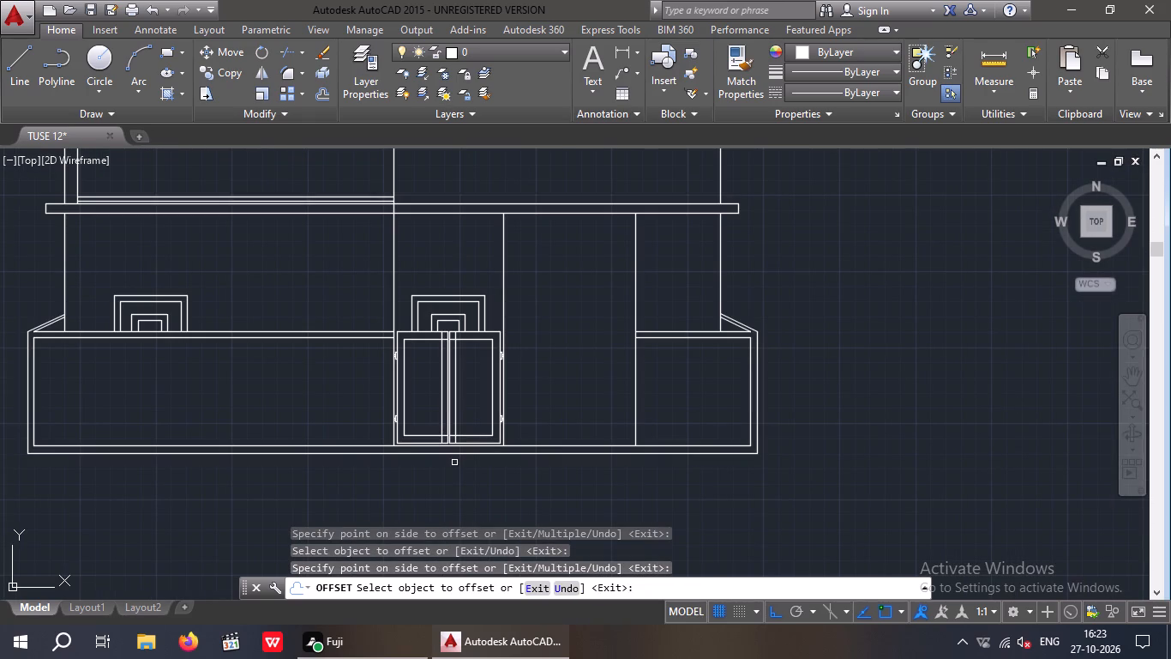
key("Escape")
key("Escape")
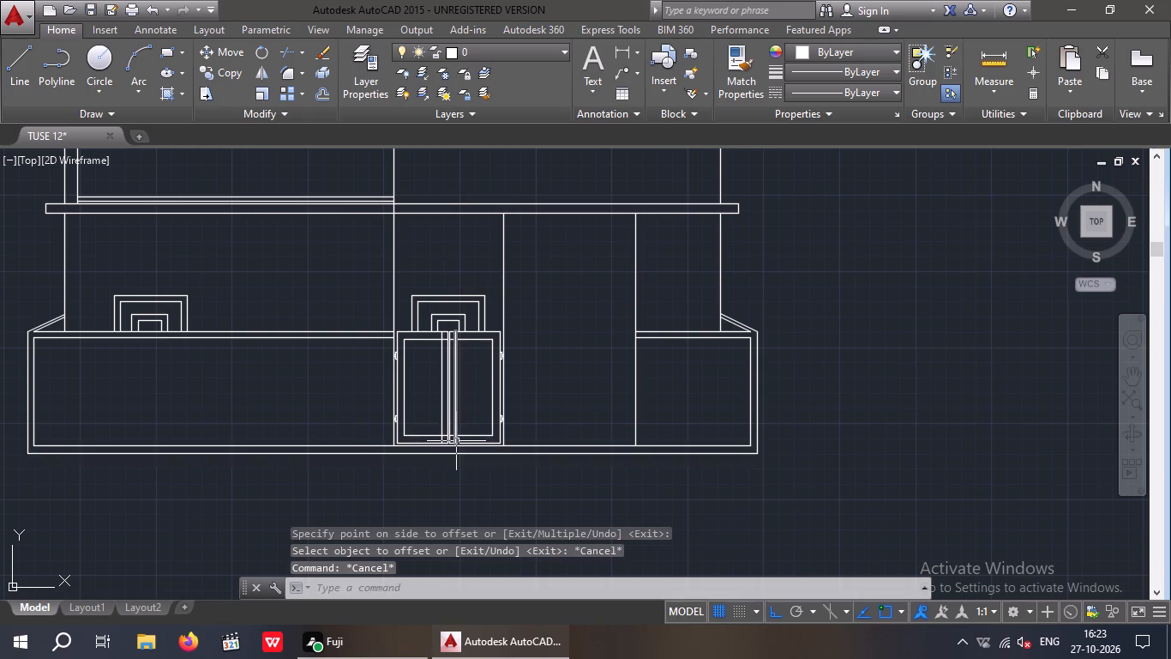
Trim the left leaf's bottom inner corner, removing the overhanging ends of the 4" offset line and the inner rectangle's bottom edge.
scroll(453, 441, "up", 4)
middle_click_drag(415, 474, 443, 470)
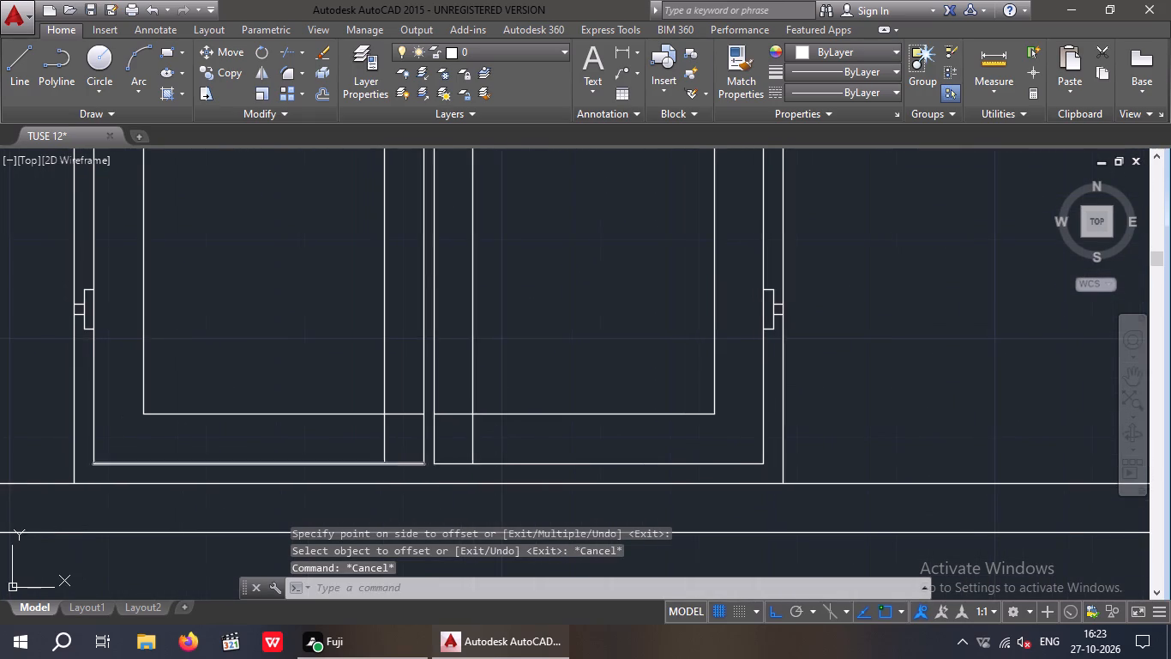
scroll(412, 465, "up", 2)
key("Escape")
key("Escape")
type("TR")
key("space")
key("space")
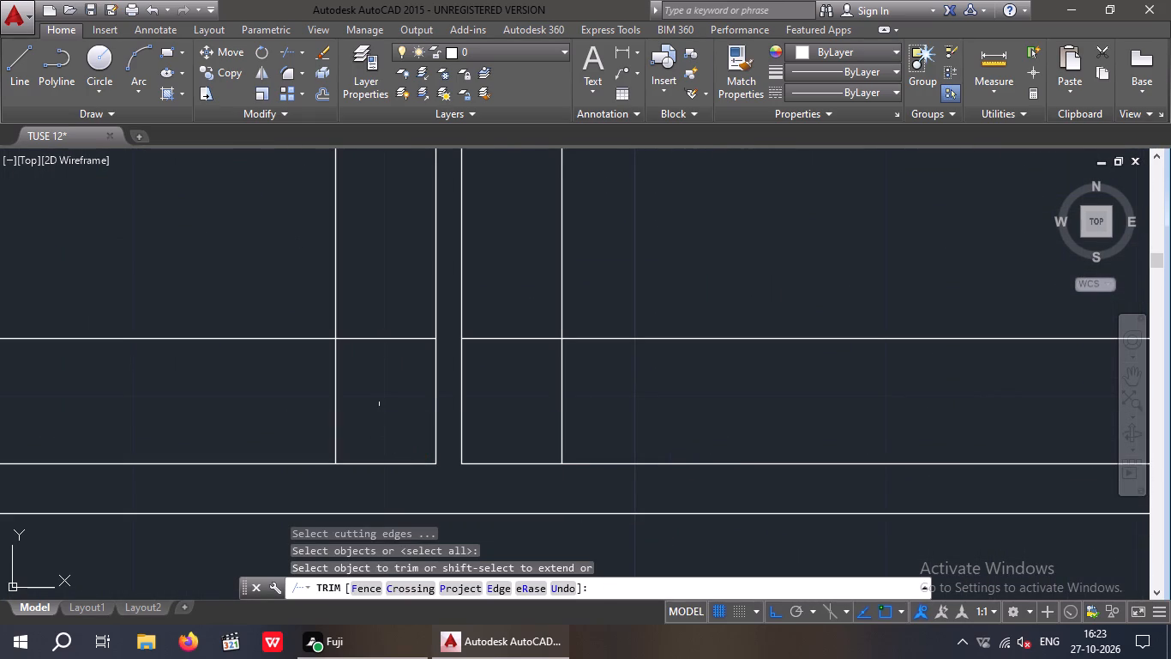
left_click_drag(386, 393, 257, 430)
left_click(254, 430)
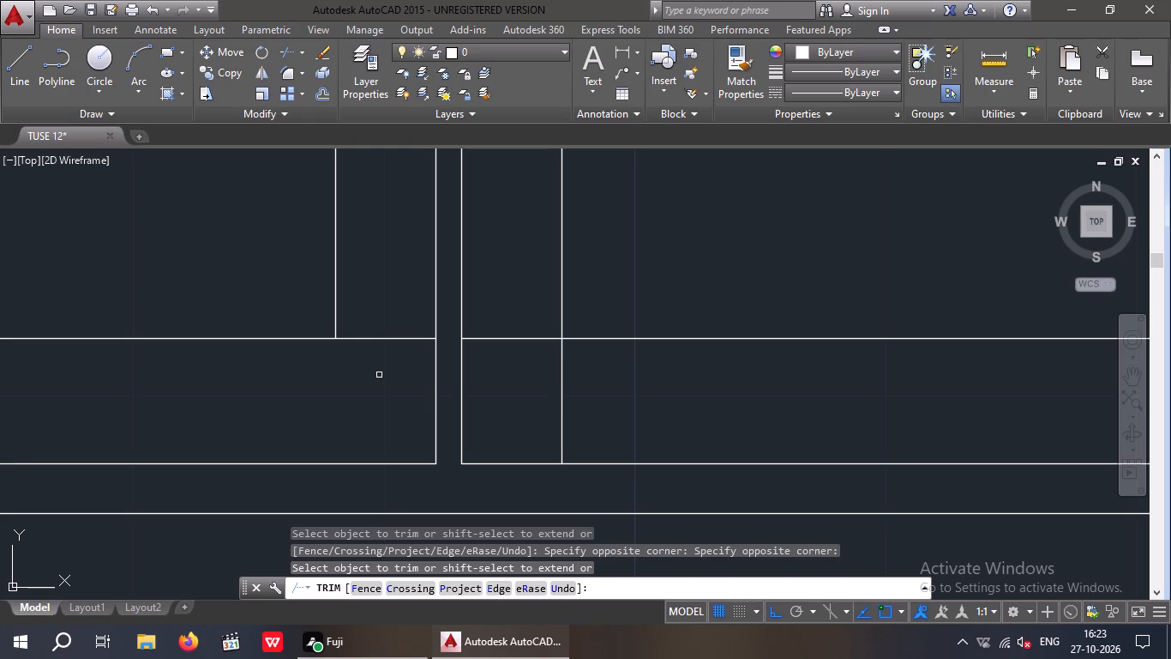
left_click(383, 375)
left_click(386, 321)
scroll(646, 408, "down", 5)
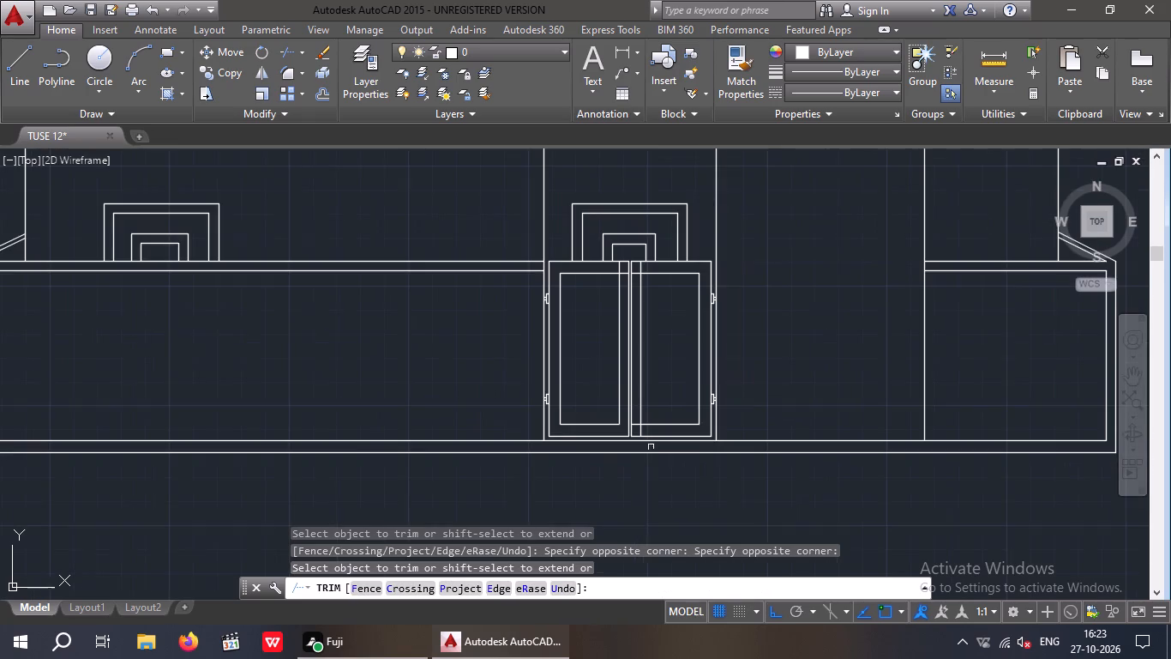
key("Escape")
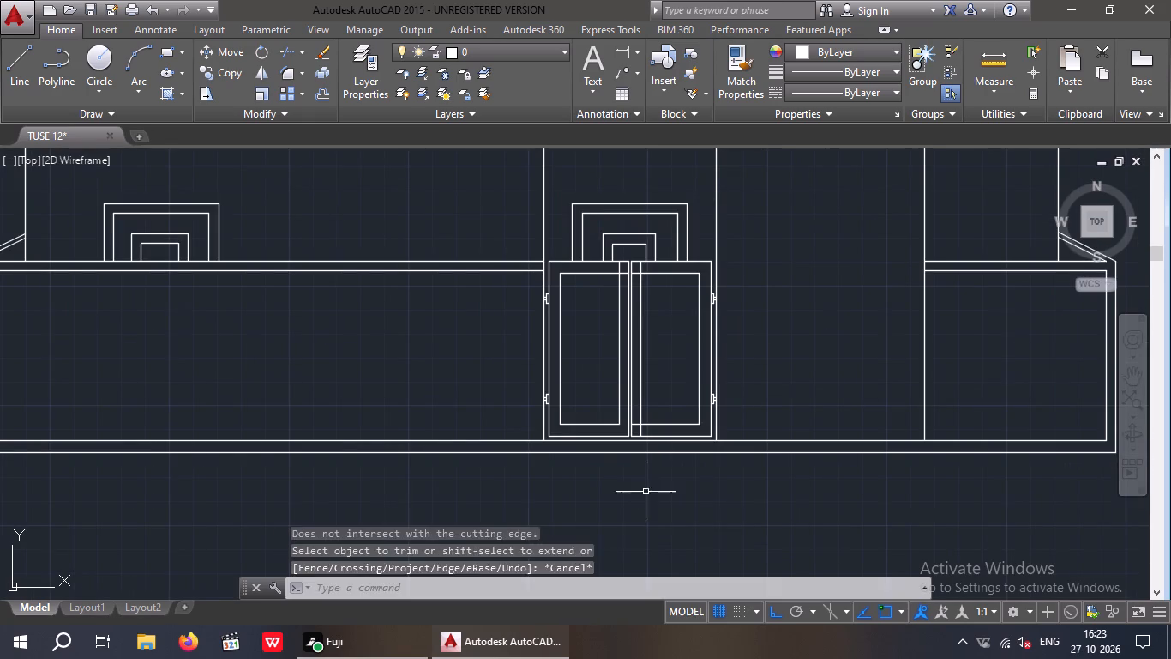
key("Escape")
Measure the horizontal distance between the left leaf's inner rectangle and its outer frame with a linear dimension, without placing it.
left_click(627, 44)
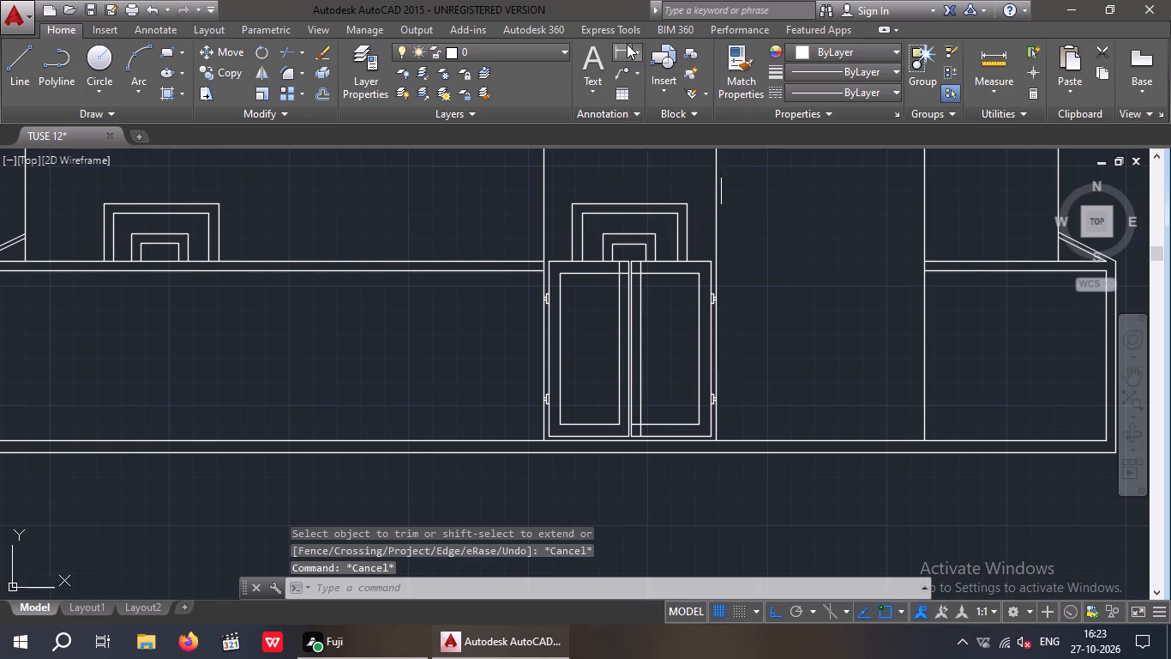
scroll(558, 415, "up", 3)
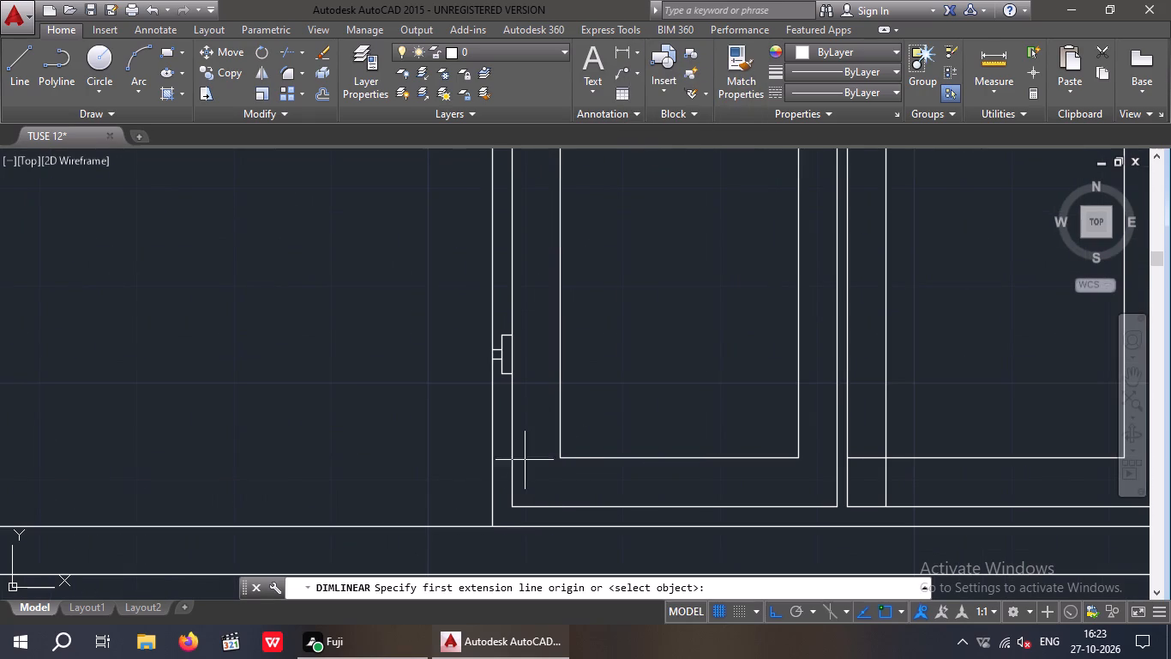
left_click(559, 460)
scroll(518, 462, "up", 2)
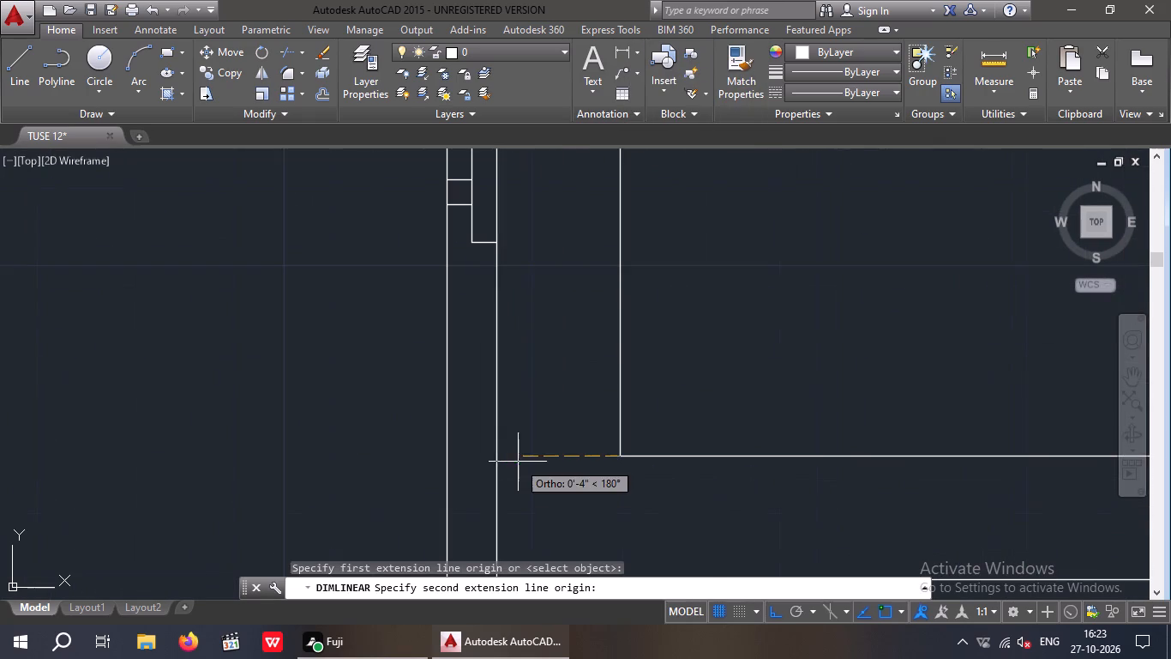
left_click(499, 453)
scroll(499, 432, "down", 3)
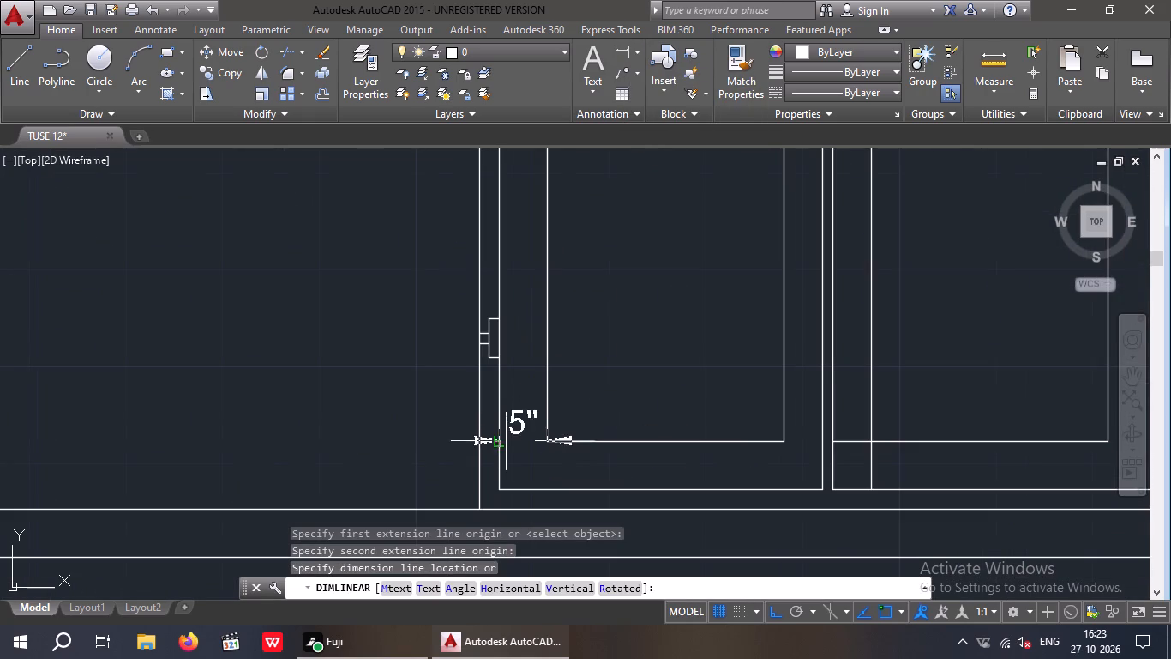
key("Escape")
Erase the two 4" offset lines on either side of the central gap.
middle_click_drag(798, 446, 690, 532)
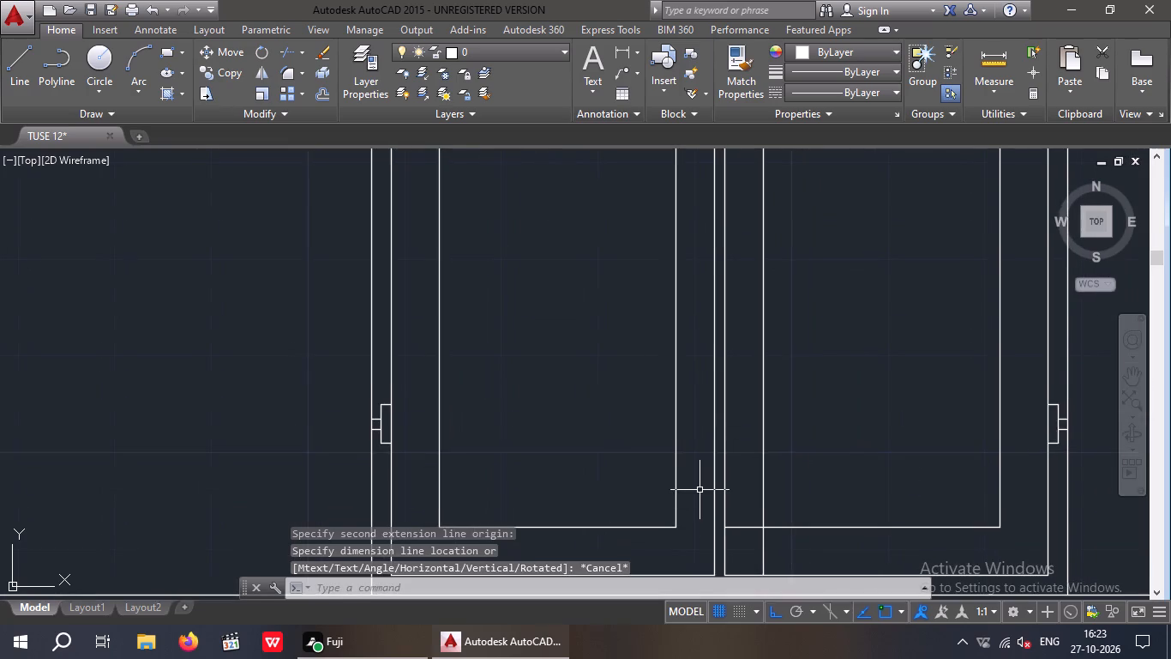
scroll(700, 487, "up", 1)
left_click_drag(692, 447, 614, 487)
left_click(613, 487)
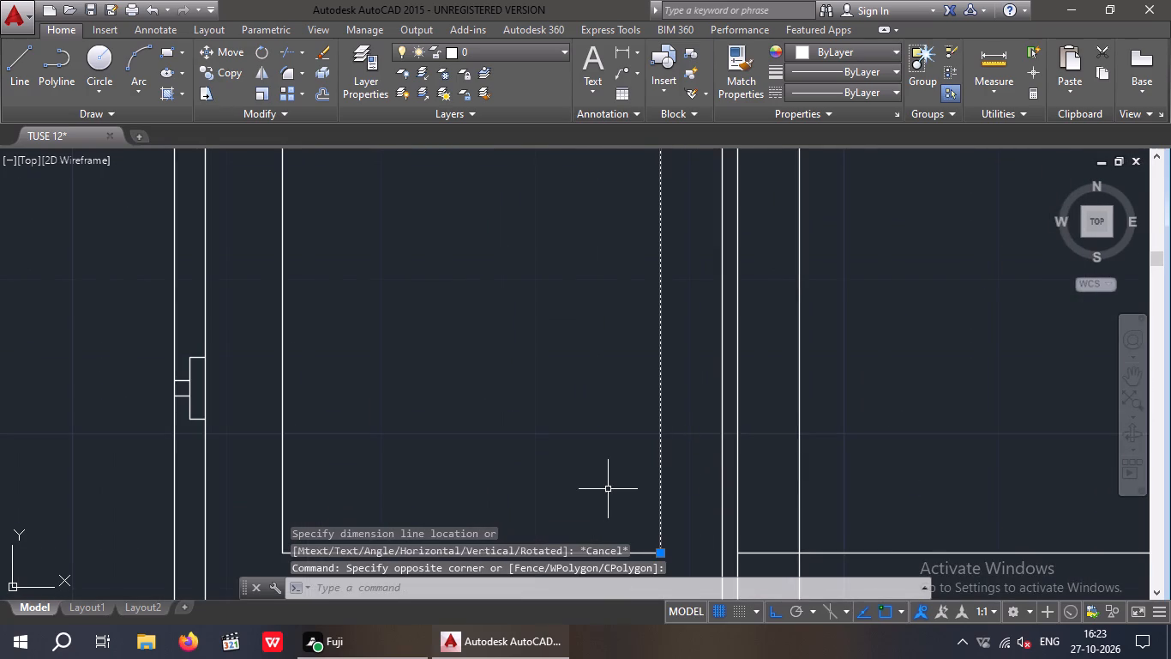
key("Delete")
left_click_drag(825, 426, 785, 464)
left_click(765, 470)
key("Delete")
Offset each of the two central gap lines 5" outward into its own leaf.
scroll(786, 436, "down", 3)
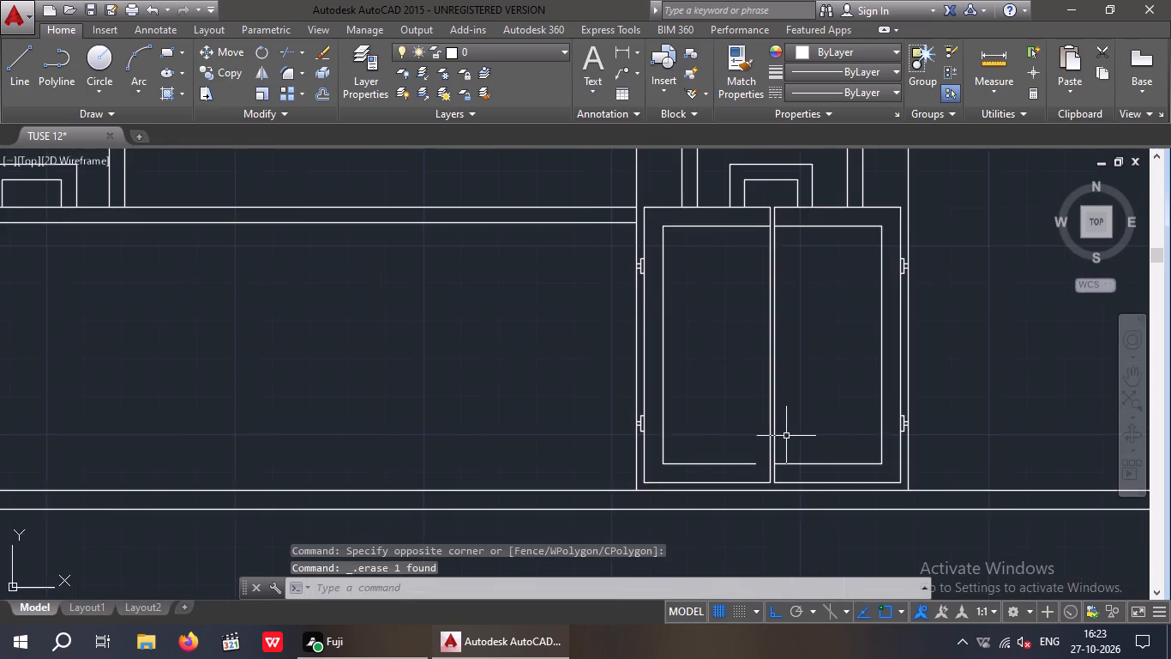
middle_click_drag(777, 463, 685, 509)
key("Escape")
key("Escape")
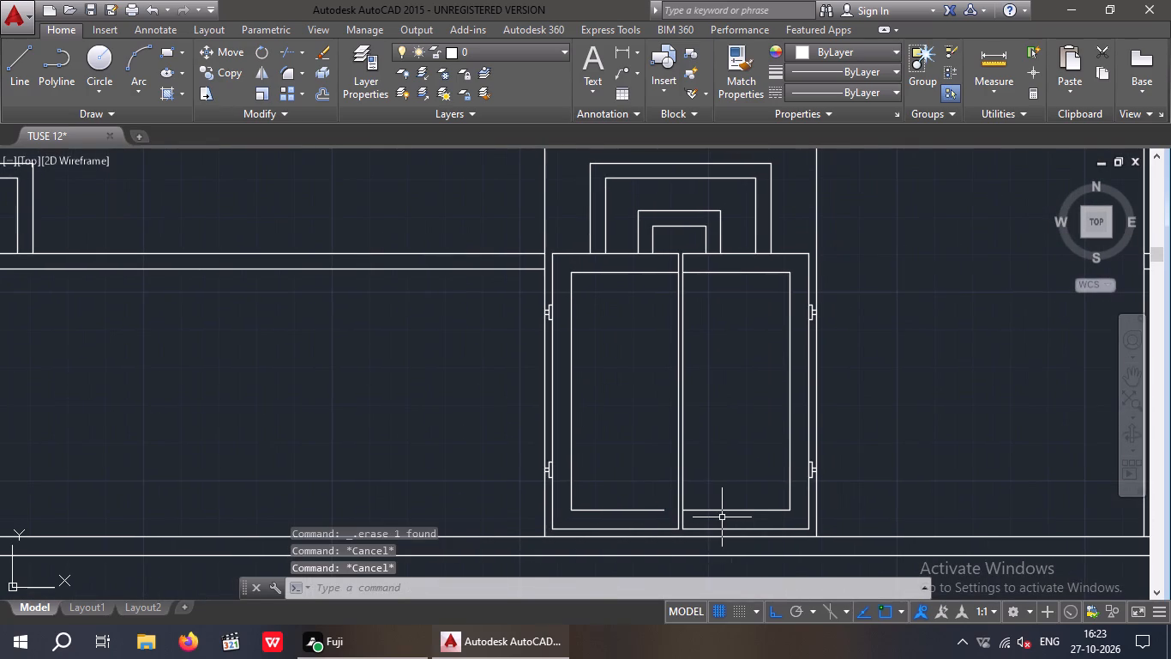
key("o")
key("Return")
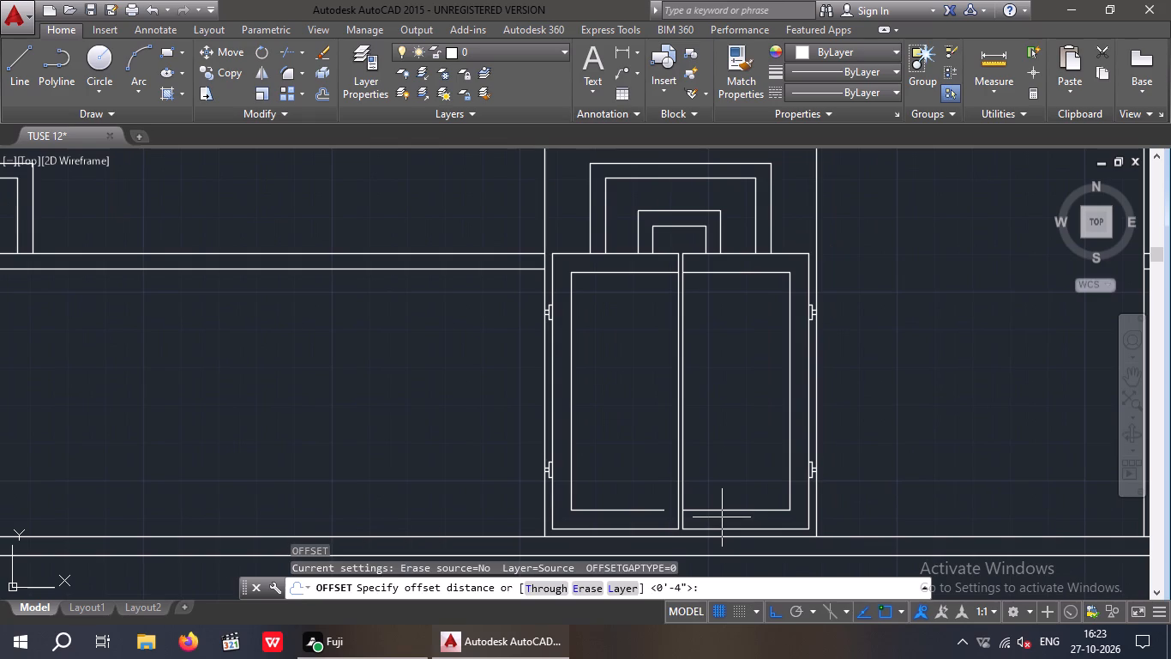
key("5")
key("shift+quotedbl")
key("Return")
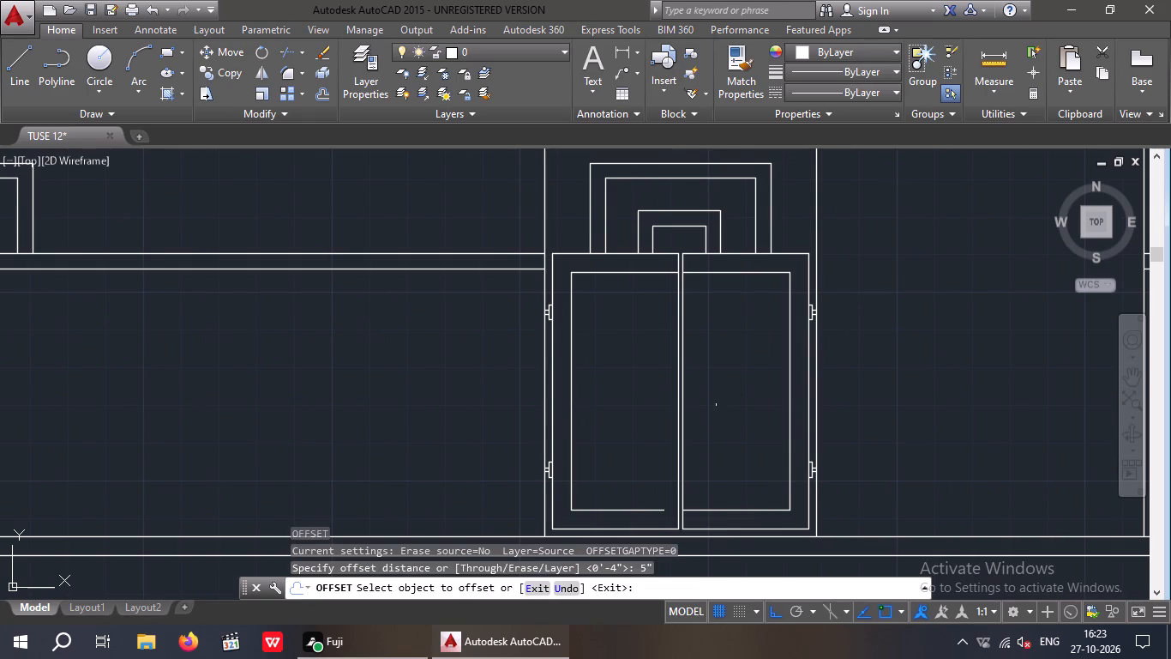
left_click(683, 475)
left_click(742, 473)
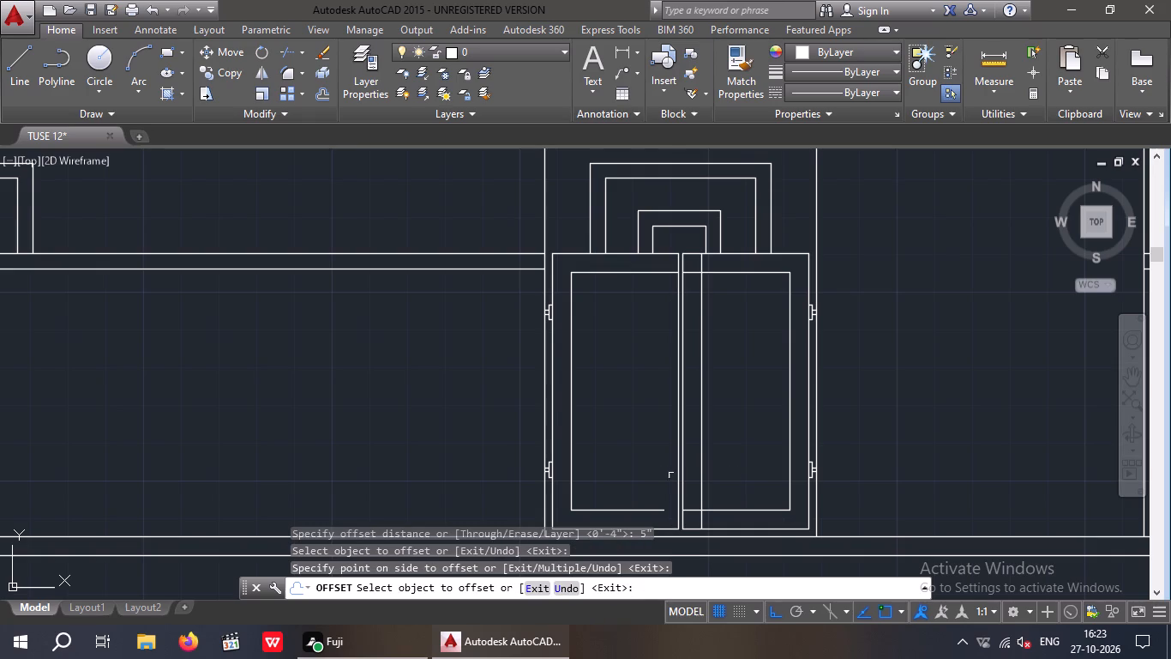
left_click_drag(676, 474, 660, 475)
left_click(650, 475)
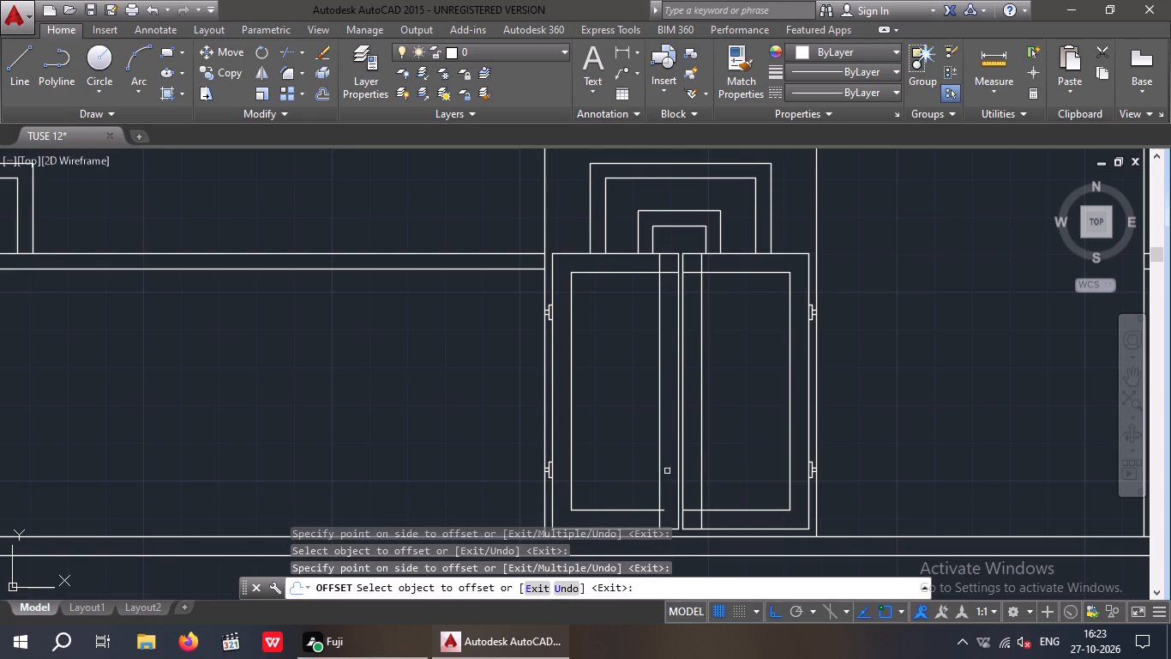
key("Escape")
key("Escape")
key("Escape")
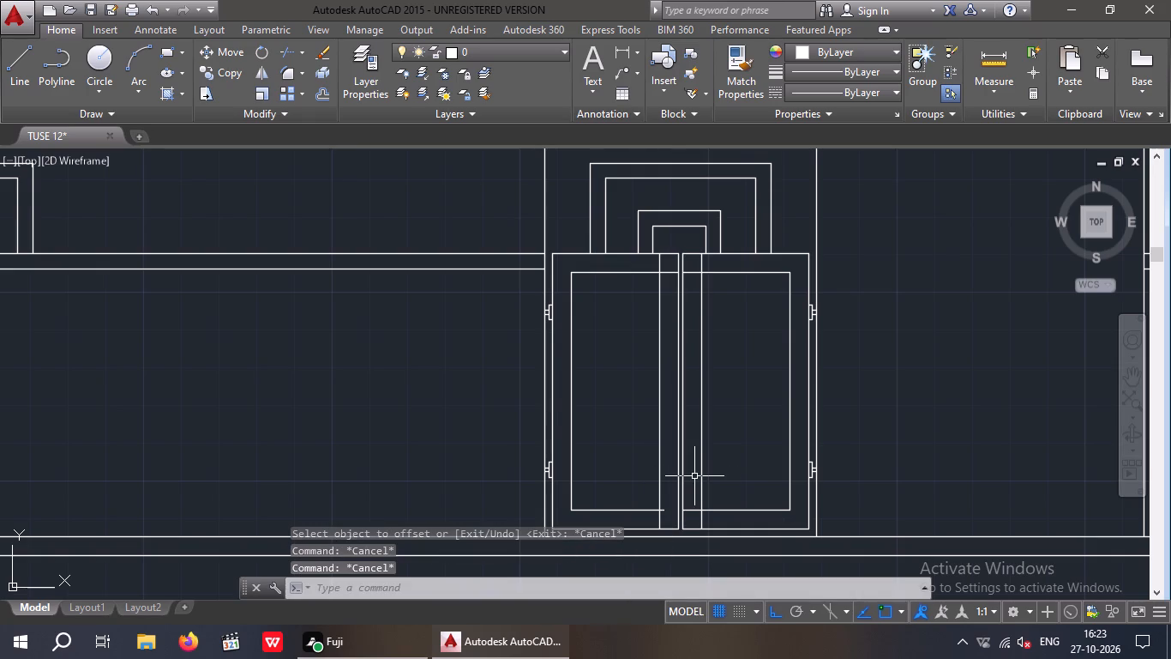
Trim the overhanging line ends at the bottom inner corners of both leaves' inner frames.
type("TR")
key("space")
key("space")
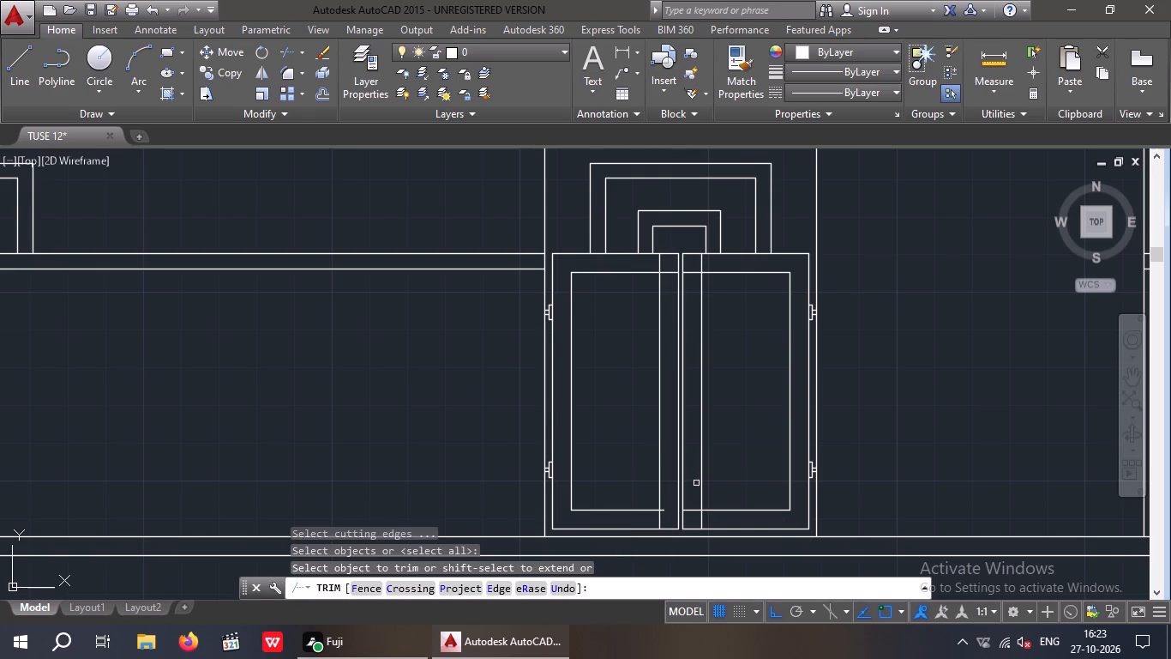
scroll(658, 523, "up", 3)
left_click(691, 492)
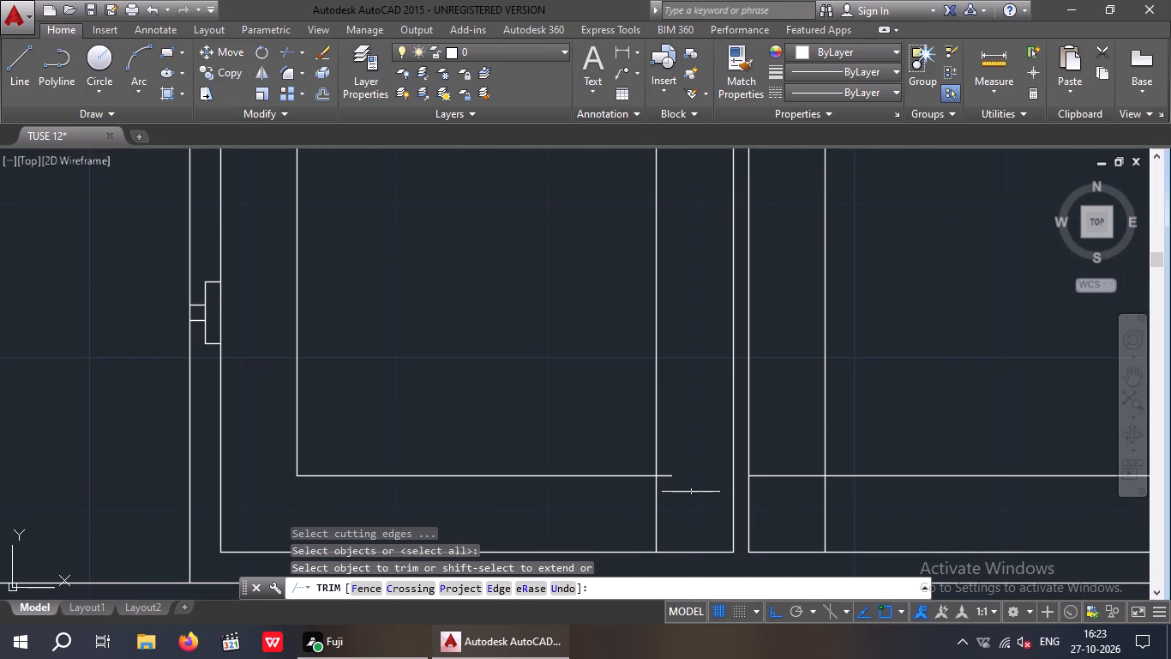
left_click(662, 448)
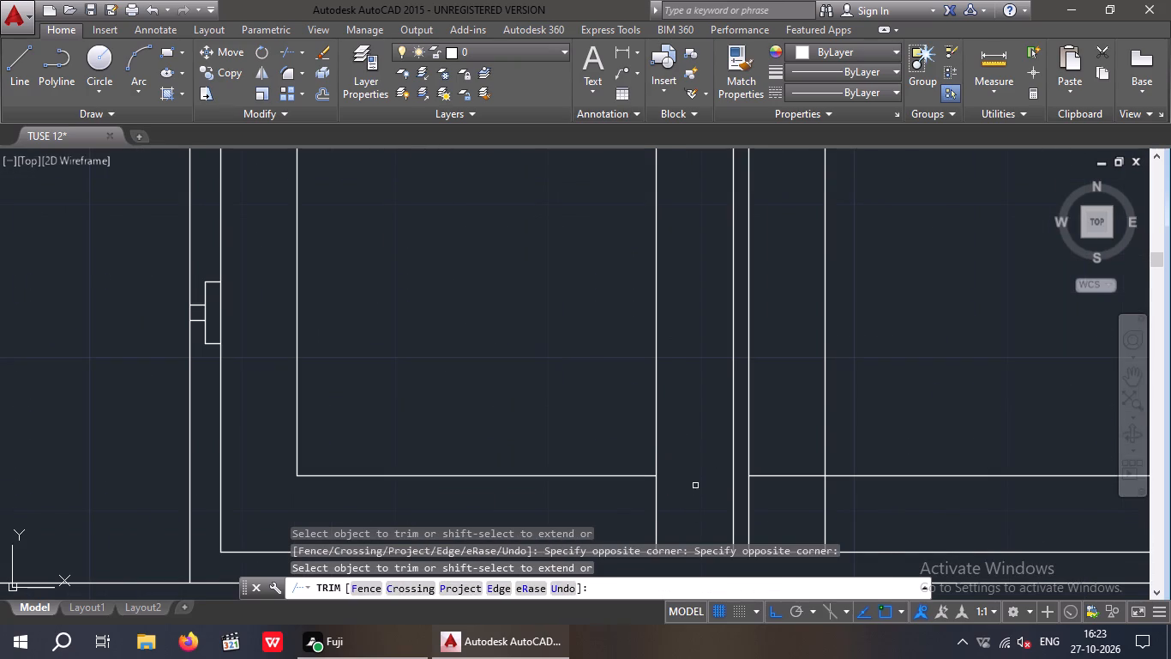
left_click_drag(687, 510, 666, 523)
left_click(645, 525)
left_click_drag(856, 500, 798, 534)
left_click(791, 535)
left_click_drag(793, 530, 792, 519)
left_click(781, 443)
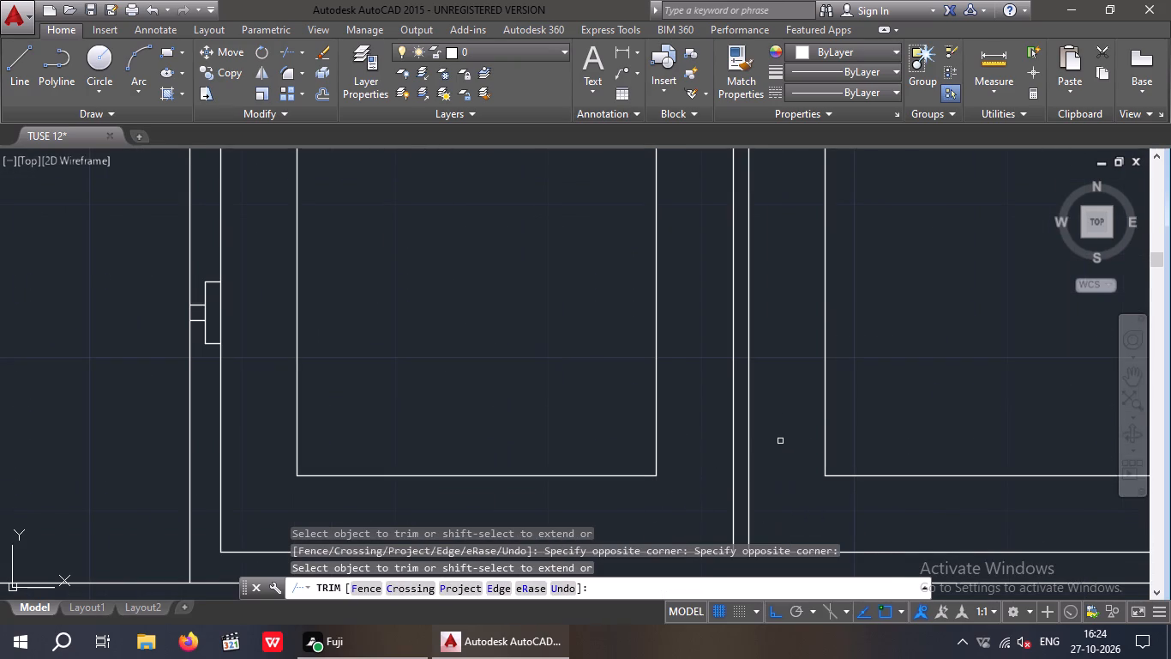
Trim the overhanging line ends at the top inner corners of both leaves to close their inner frame rectangles.
scroll(780, 447, "down", 4)
middle_click_drag(713, 558, 560, 658)
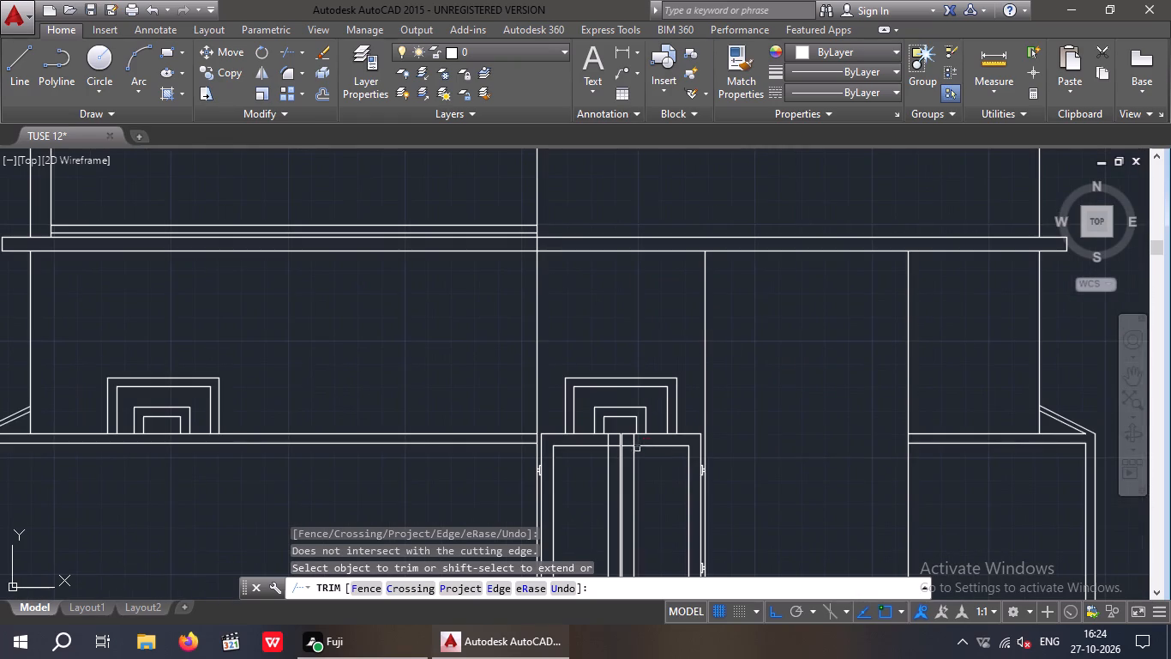
scroll(635, 449, "up", 6)
left_click_drag(684, 368, 626, 415)
left_click_drag(611, 425, 609, 436)
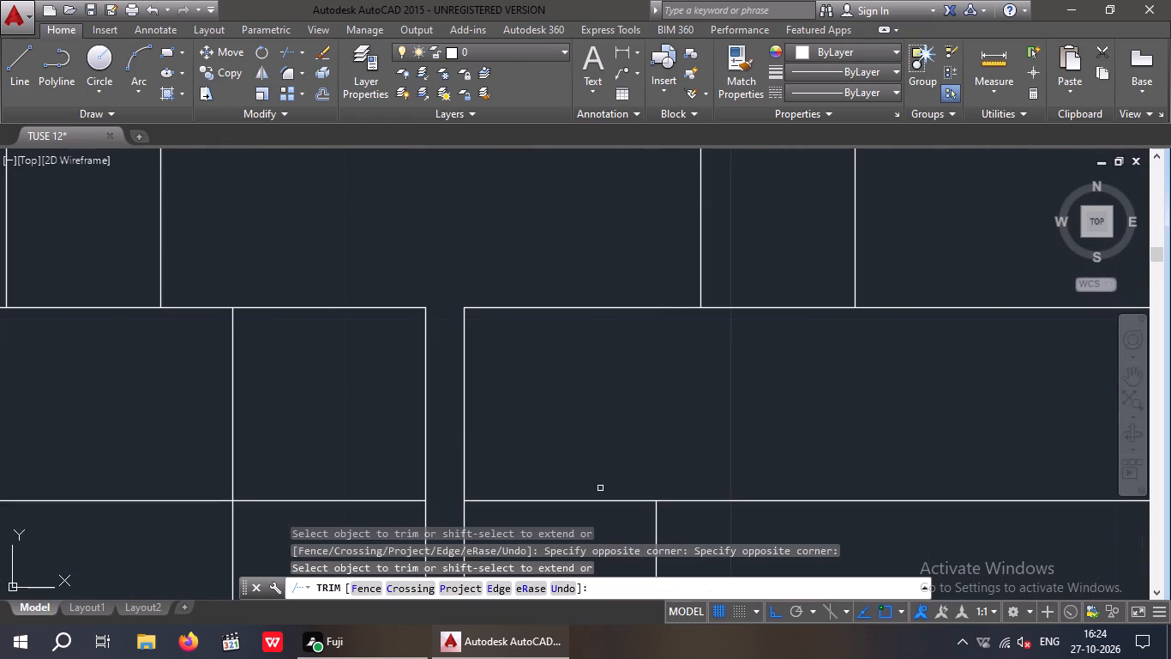
left_click_drag(588, 532, 573, 473)
left_click(573, 451)
left_click(593, 531)
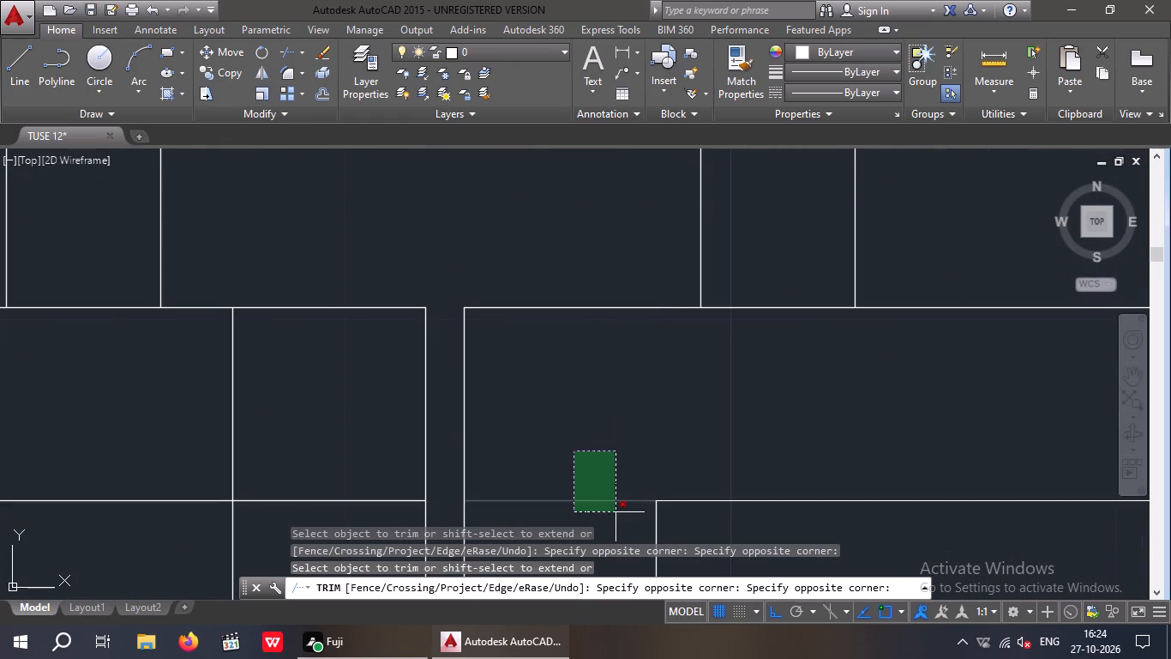
left_click(616, 516)
scroll(629, 380, "down", 4)
scroll(577, 394, "up", 3)
left_click_drag(593, 444, 586, 414)
left_click(586, 366)
left_click_drag(600, 323, 510, 353)
left_click(495, 355)
scroll(504, 348, "down", 4)
middle_click_drag(483, 410, 478, 387)
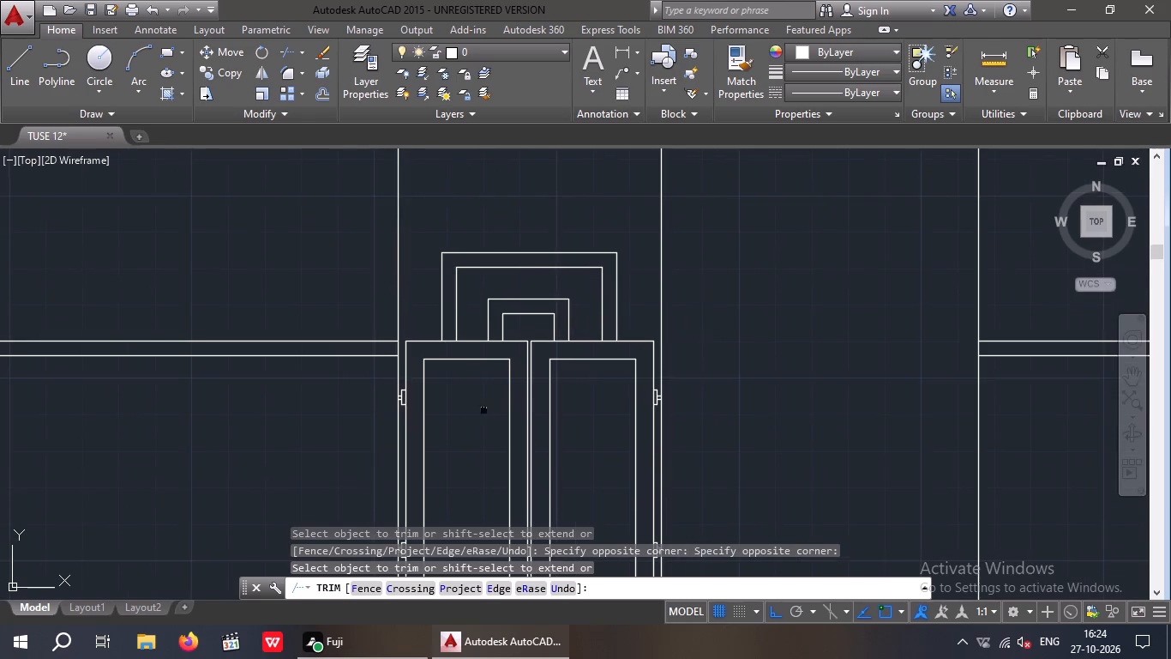
middle_click_drag(478, 387, 471, 345)
middle_click_drag(584, 419, 602, 375)
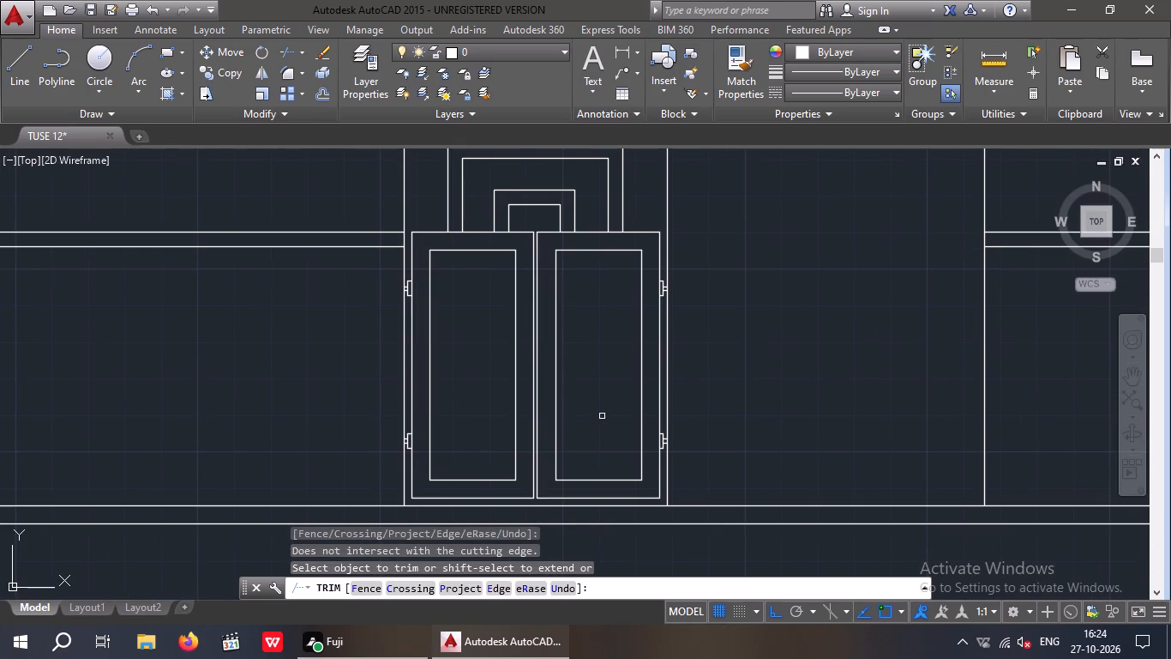
key("Escape")
key("Escape")
Draw a tall, narrow rectangle inside the left leaf's inner frame, leaving a similar margin on all sides.
scroll(519, 384, "down", 2)
middle_click_drag(525, 414, 512, 469)
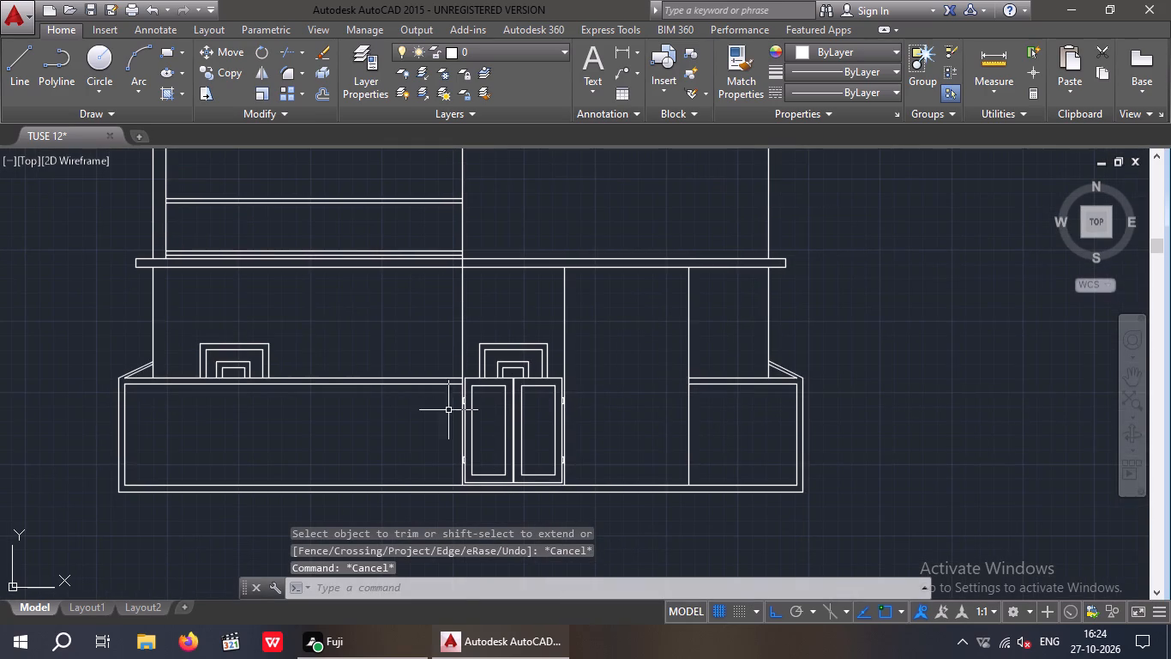
left_click(161, 57)
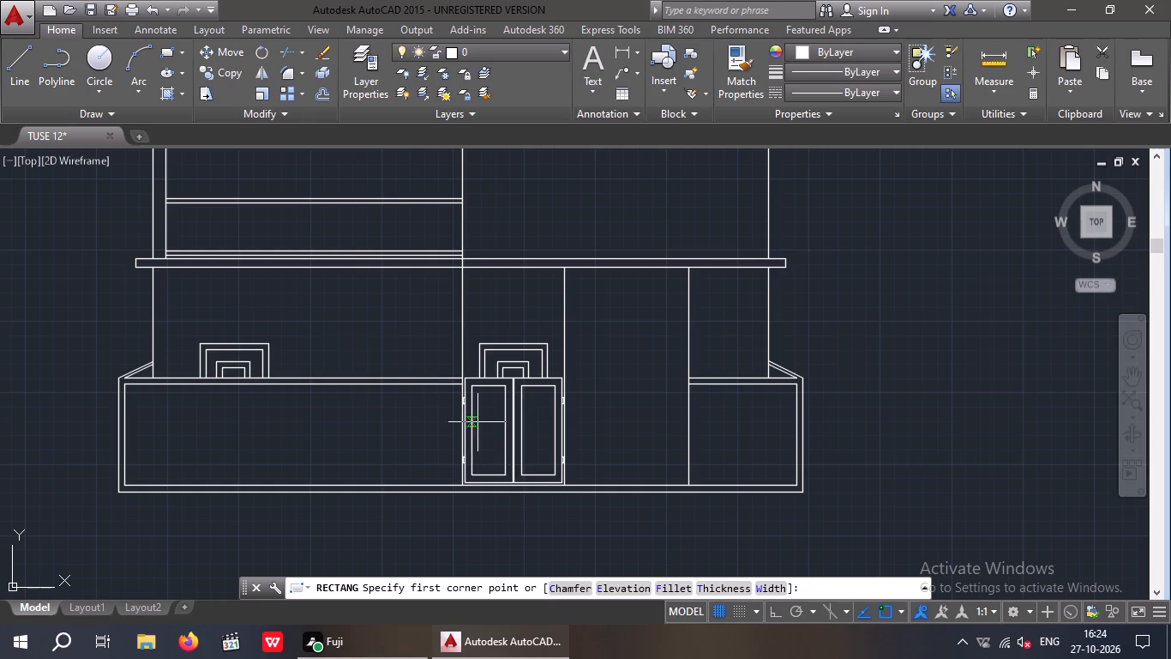
scroll(476, 391, "up", 3)
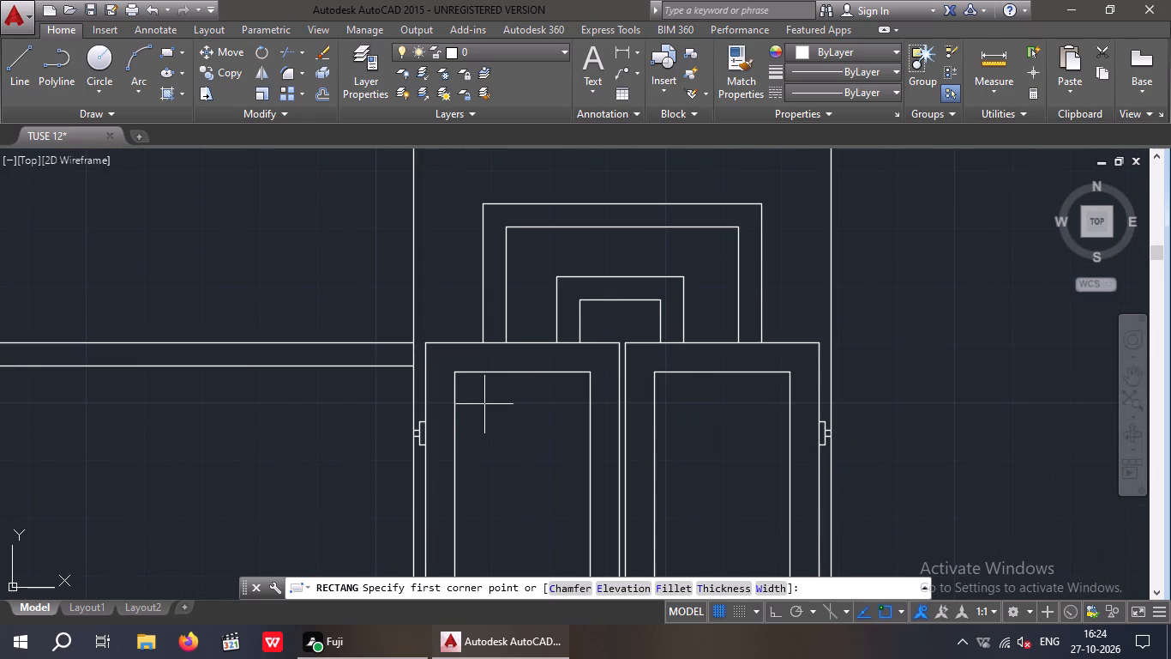
left_click(484, 404)
middle_click_drag(557, 496, 552, 411)
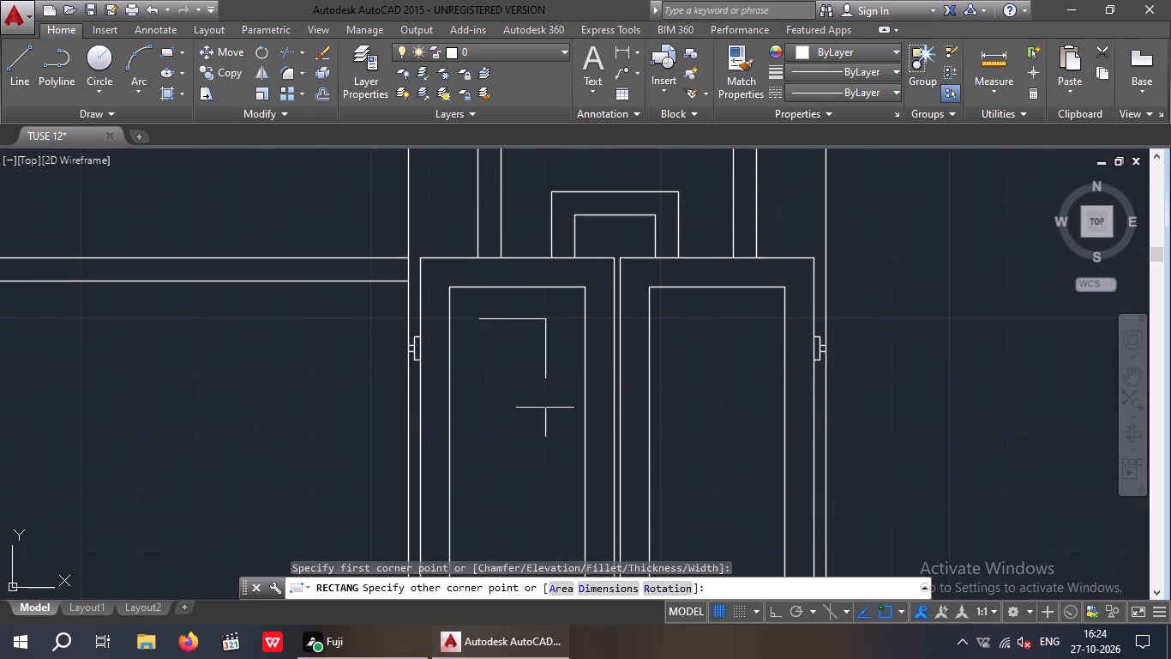
scroll(540, 423, "down", 1)
middle_click_drag(540, 516, 532, 425)
scroll(531, 445, "up", 1)
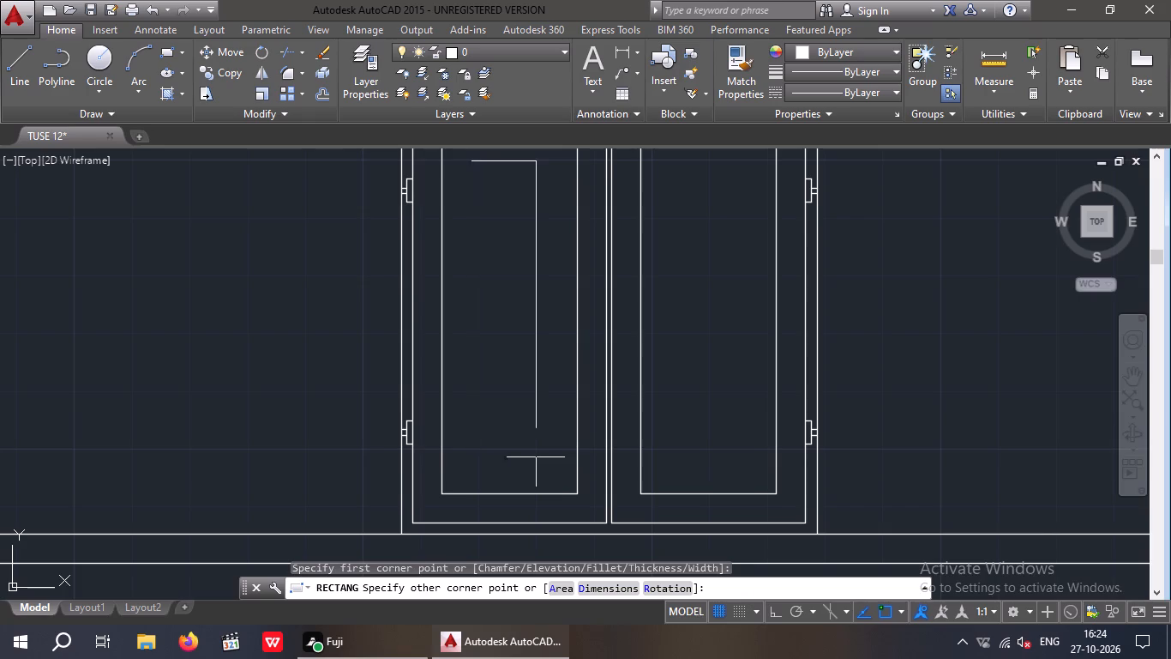
middle_click_drag(536, 457, 501, 486)
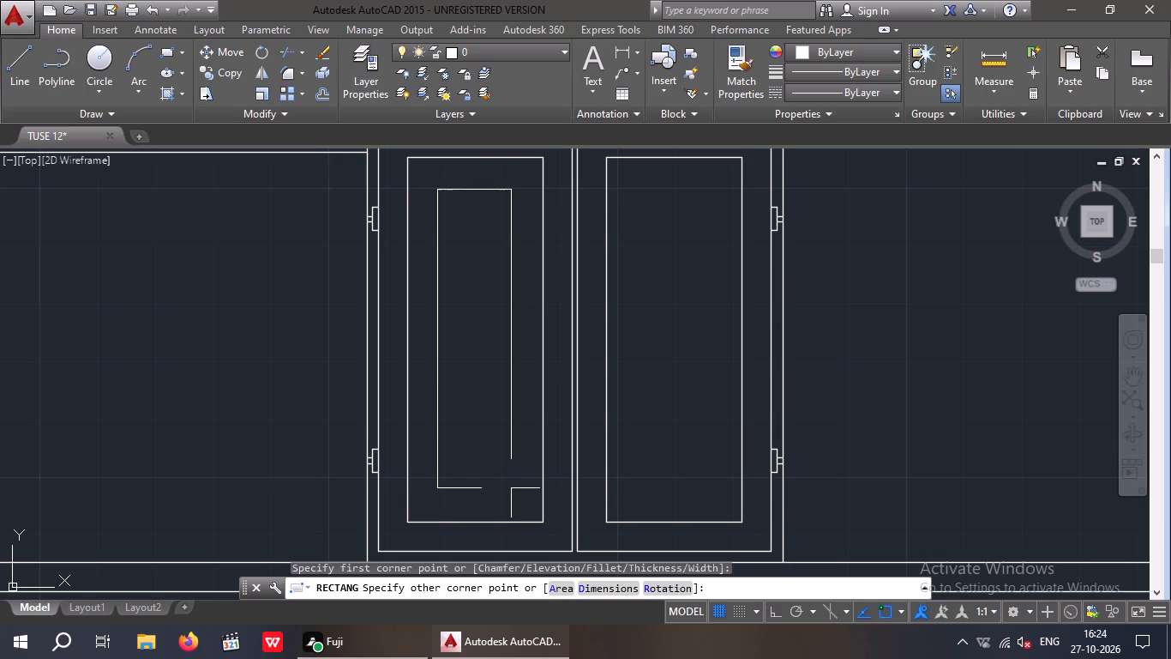
left_click(510, 488)
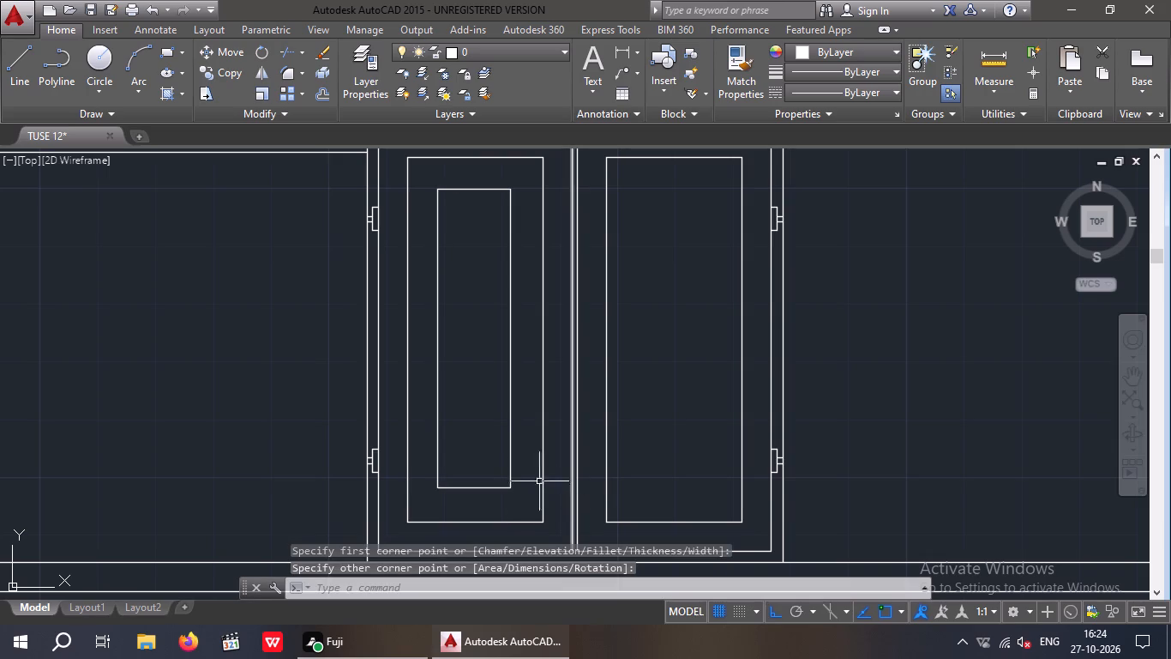
key("Escape")
Copy the left leaf's new innermost rectangle horizontally by 2'-11" into the right leaf's inner frame.
left_click(504, 514)
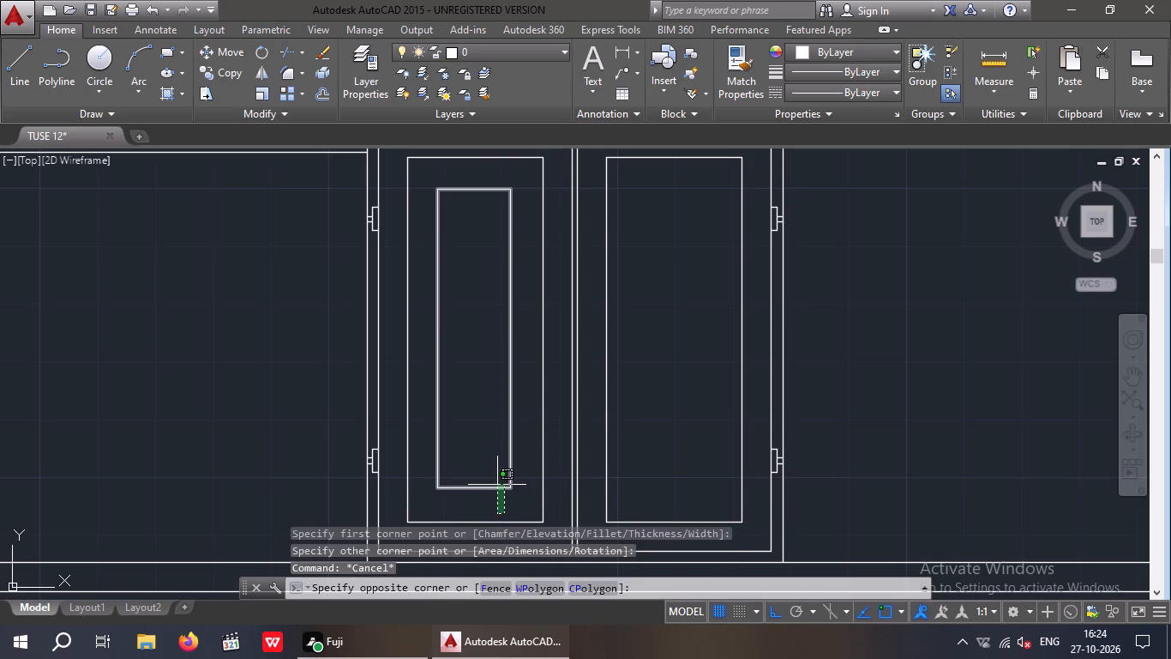
left_click(497, 485)
left_click_drag(221, 77, 231, 69)
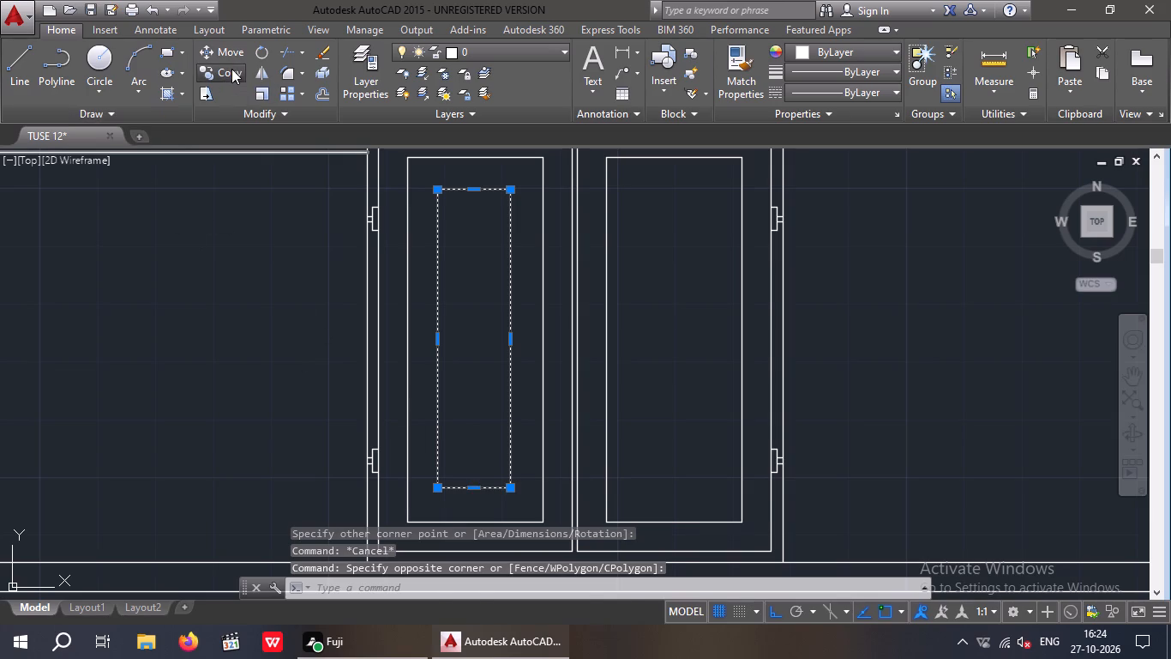
left_click_drag(231, 69, 232, 69)
left_click(439, 493)
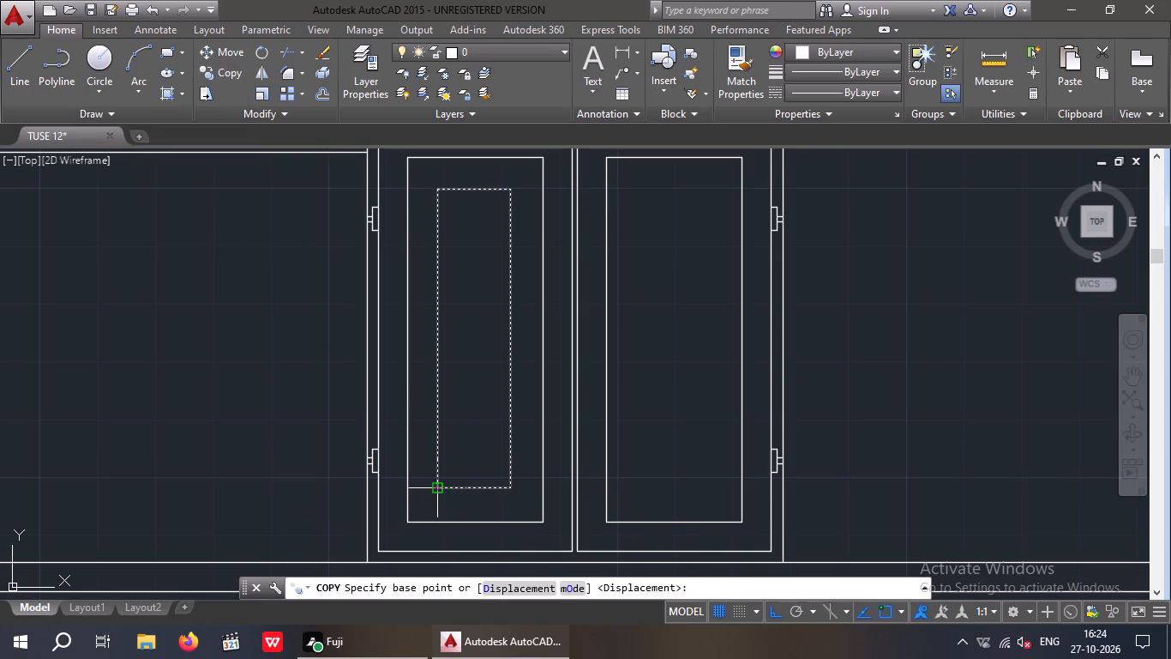
left_click(637, 511)
key("Escape")
Offset the innermost rectangle of each leaf 3" inward.
scroll(471, 435, "down", 1)
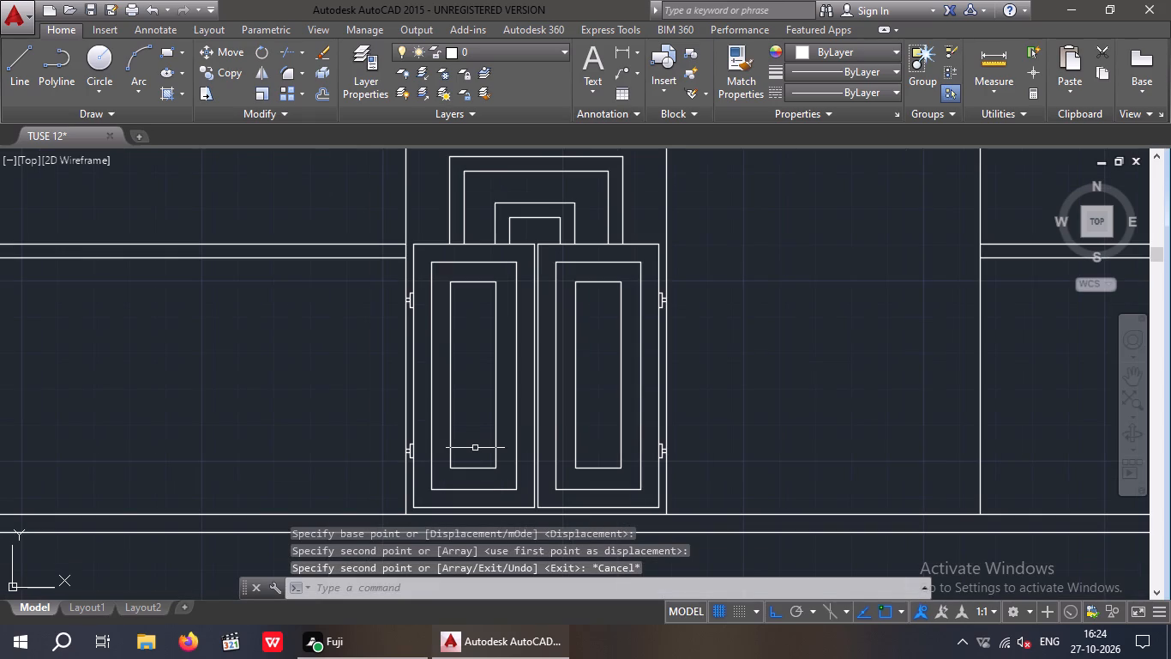
key("o")
key("Return")
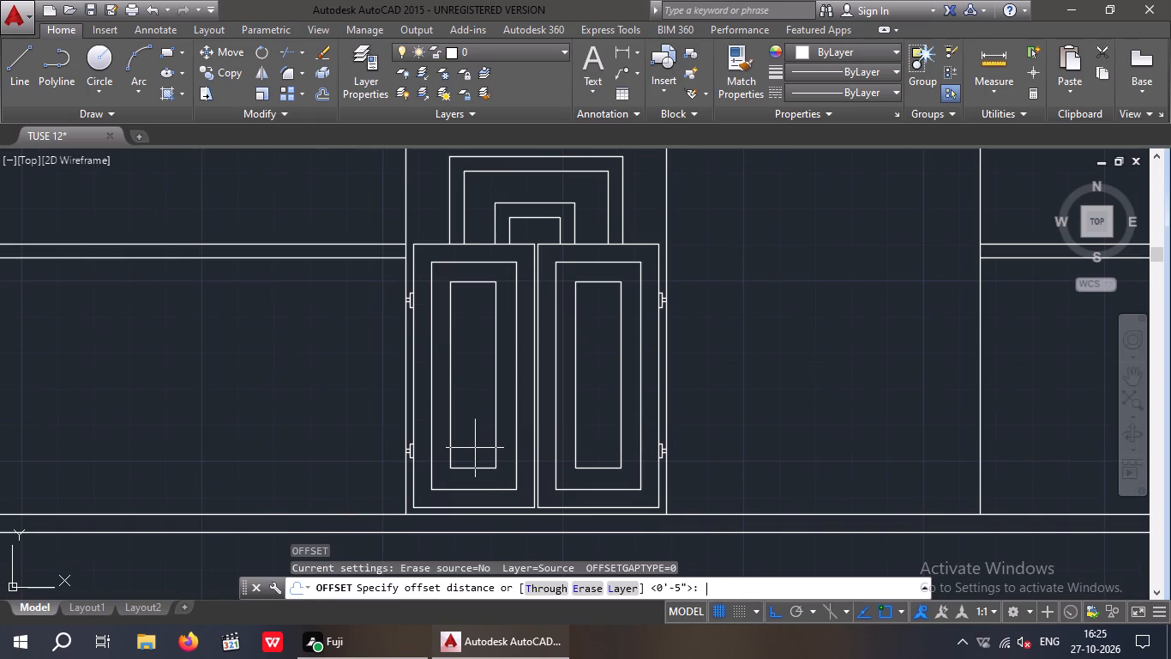
type("3\"")
key("Return")
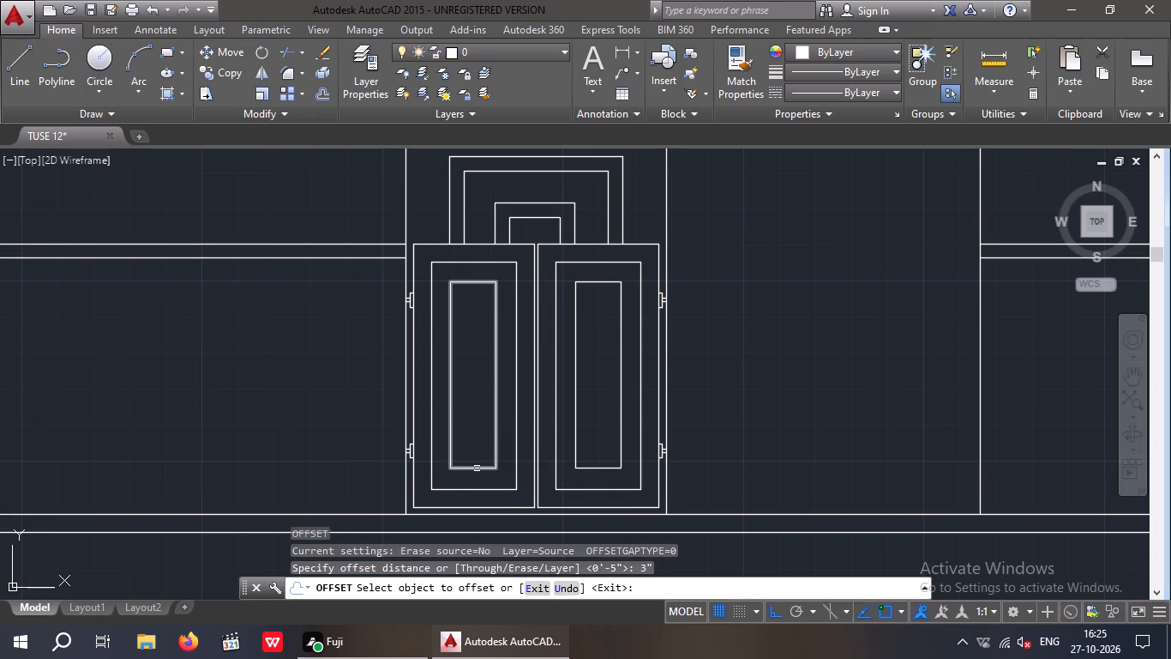
left_click(477, 469)
left_click(477, 450)
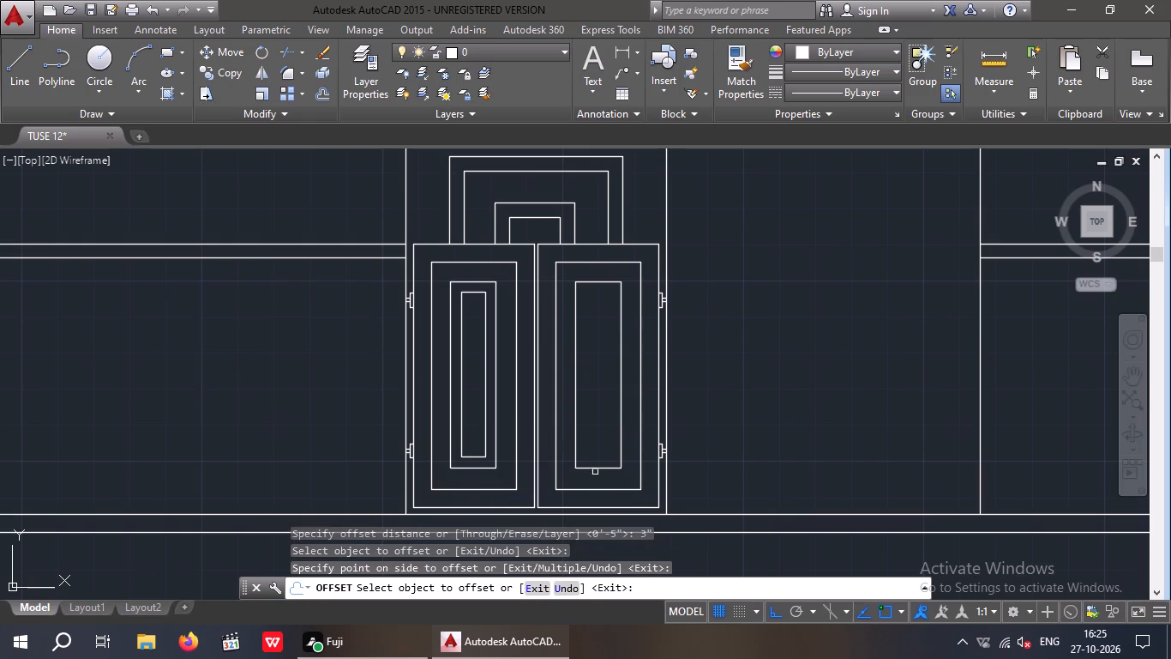
left_click(598, 469)
left_click(590, 412)
scroll(597, 402, "down", 2)
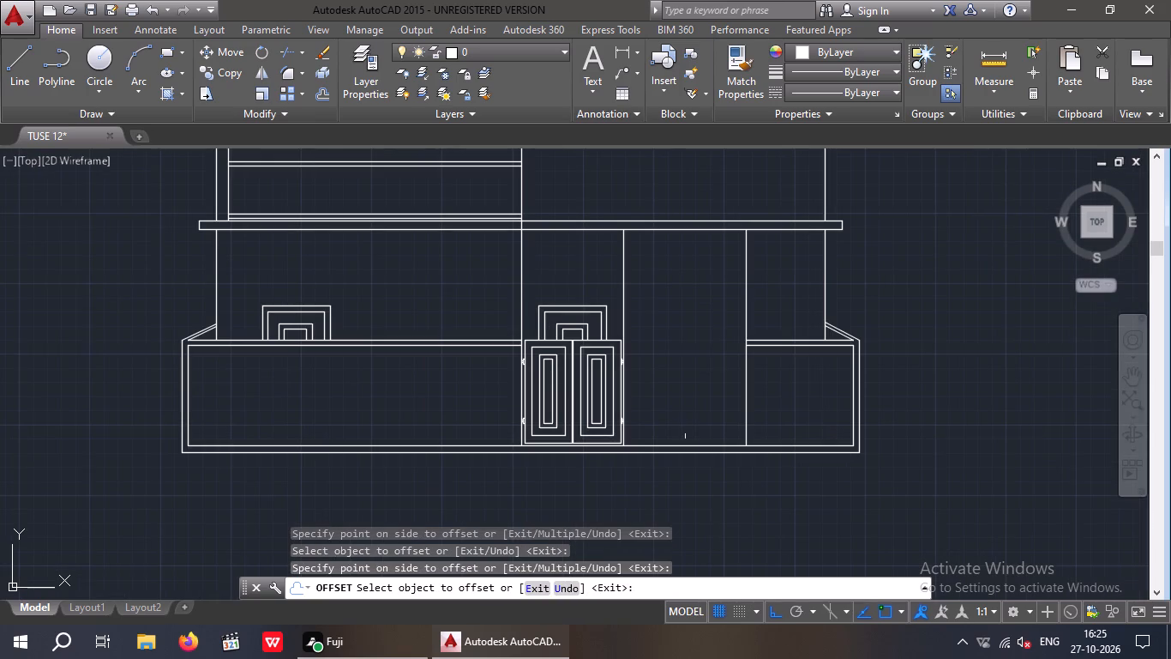
key("Escape")
key("Escape")
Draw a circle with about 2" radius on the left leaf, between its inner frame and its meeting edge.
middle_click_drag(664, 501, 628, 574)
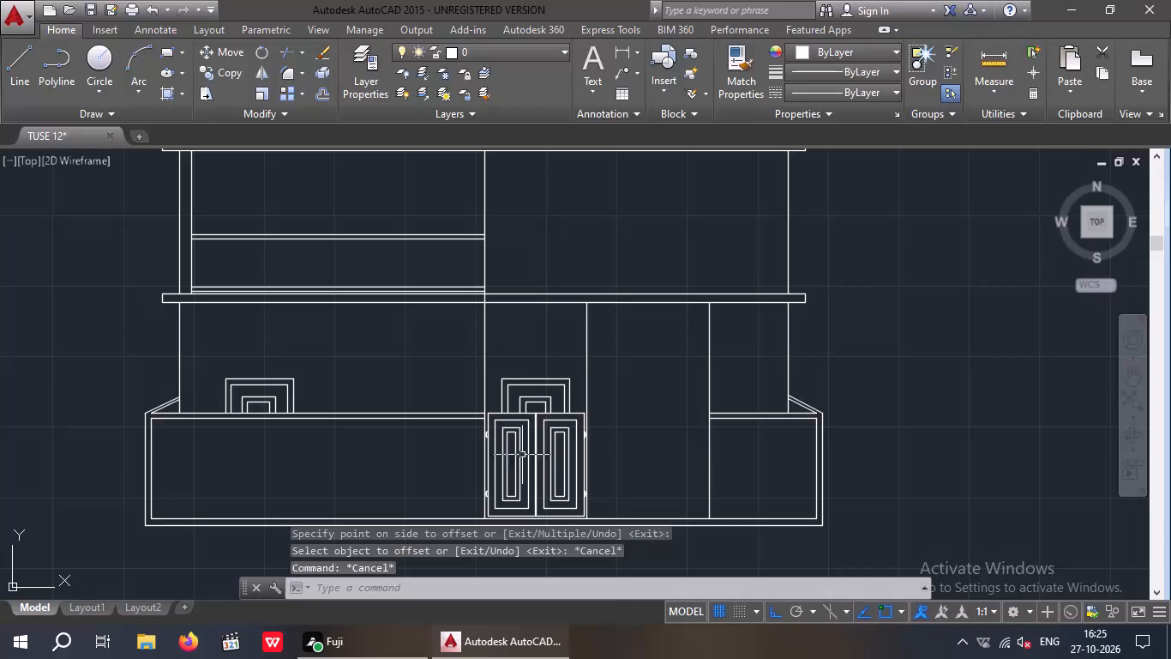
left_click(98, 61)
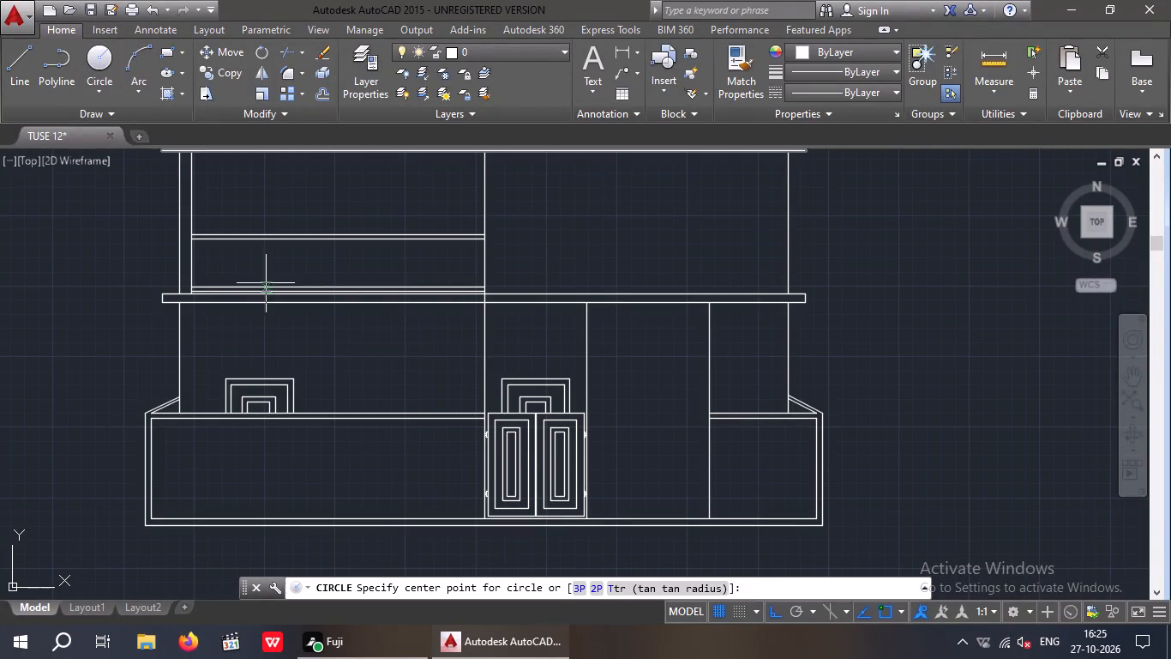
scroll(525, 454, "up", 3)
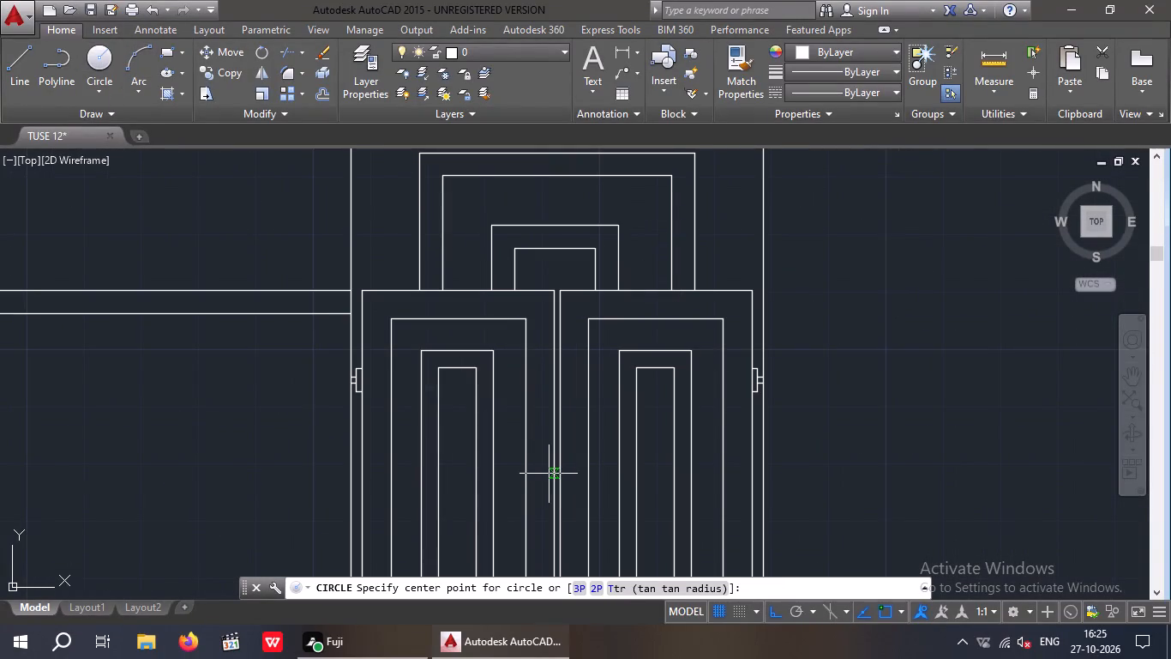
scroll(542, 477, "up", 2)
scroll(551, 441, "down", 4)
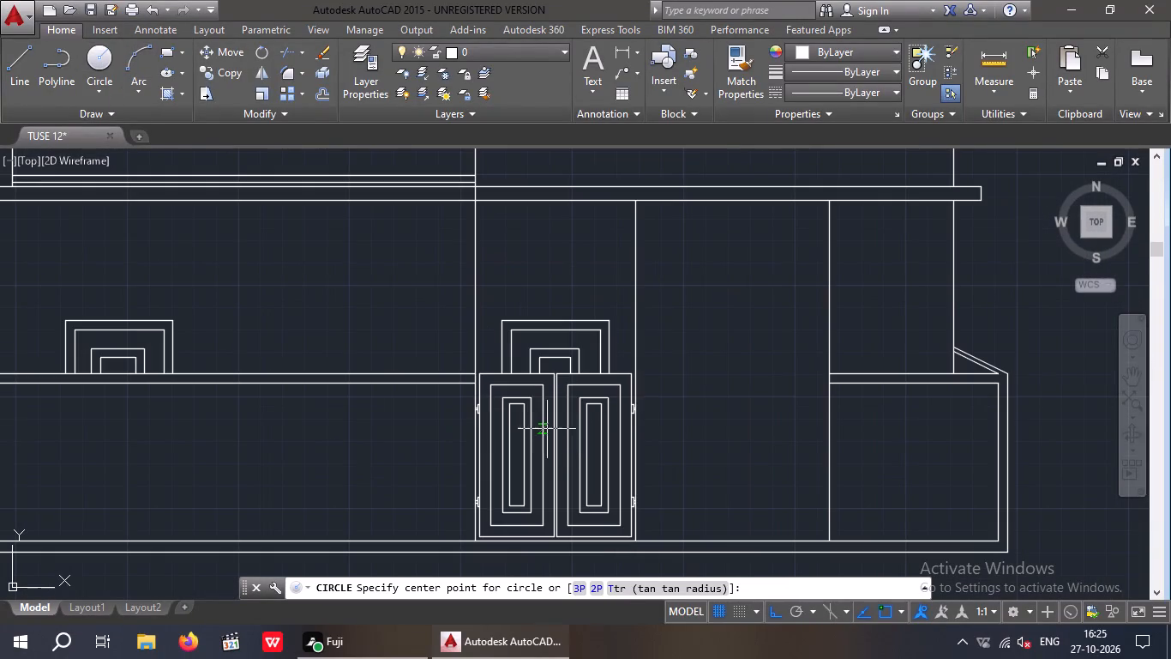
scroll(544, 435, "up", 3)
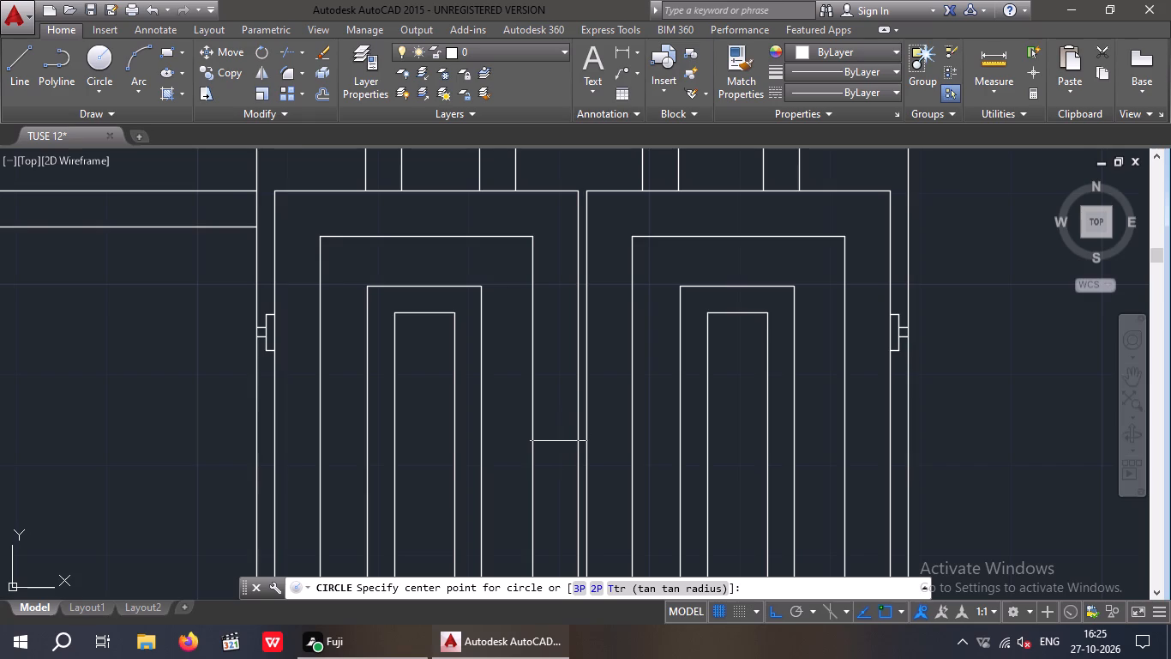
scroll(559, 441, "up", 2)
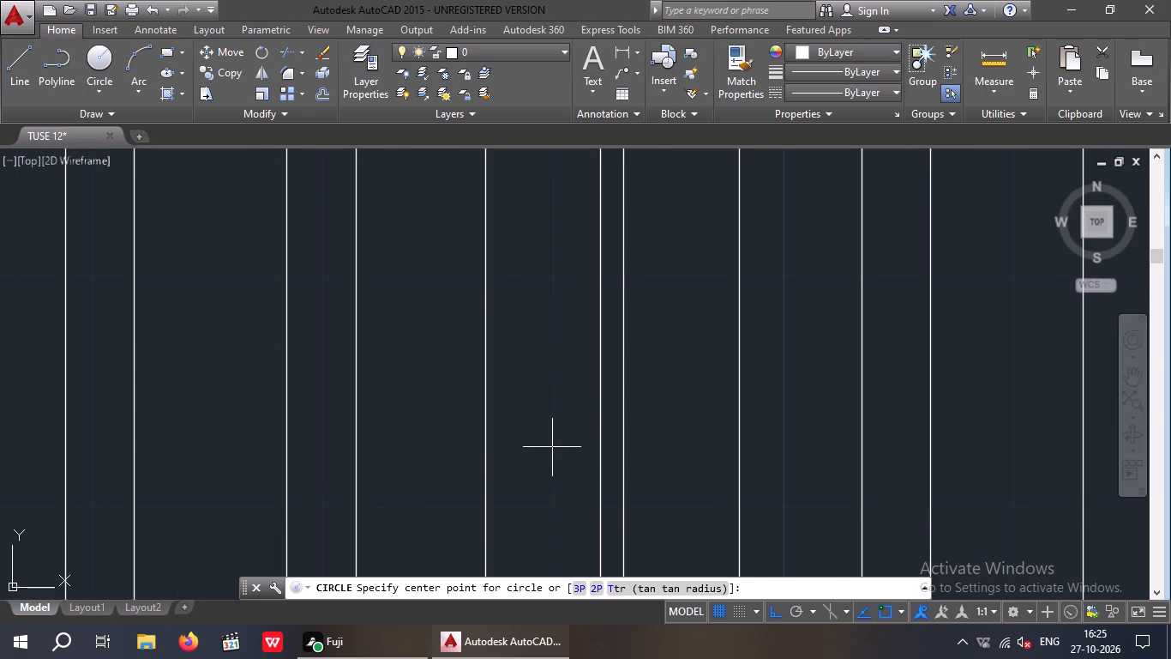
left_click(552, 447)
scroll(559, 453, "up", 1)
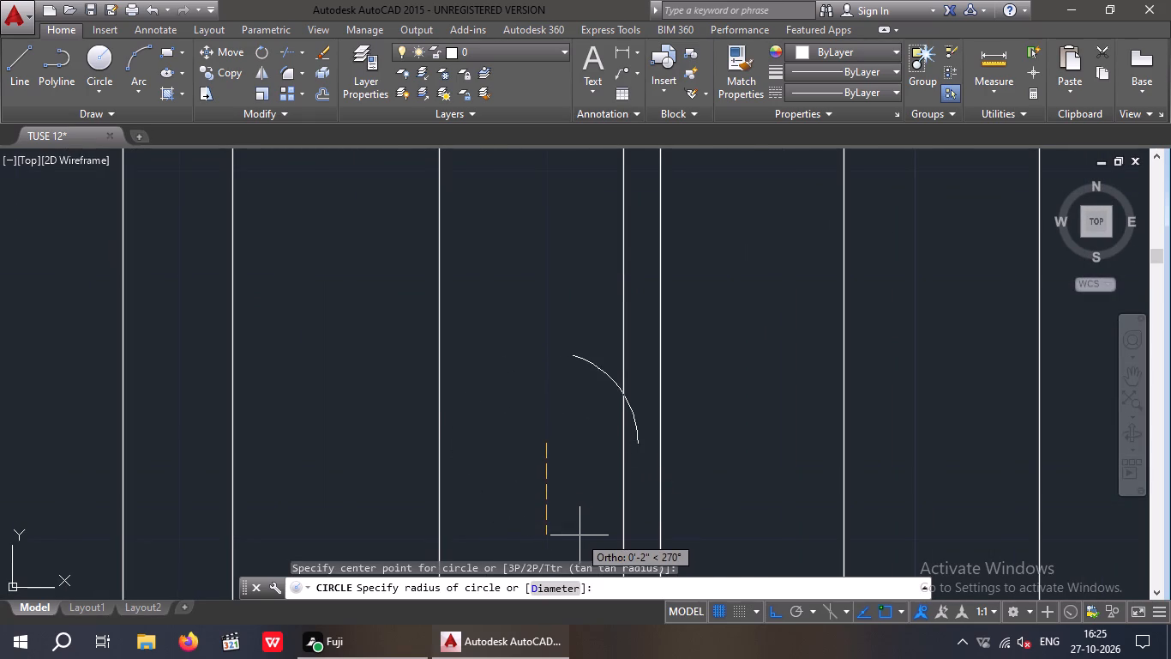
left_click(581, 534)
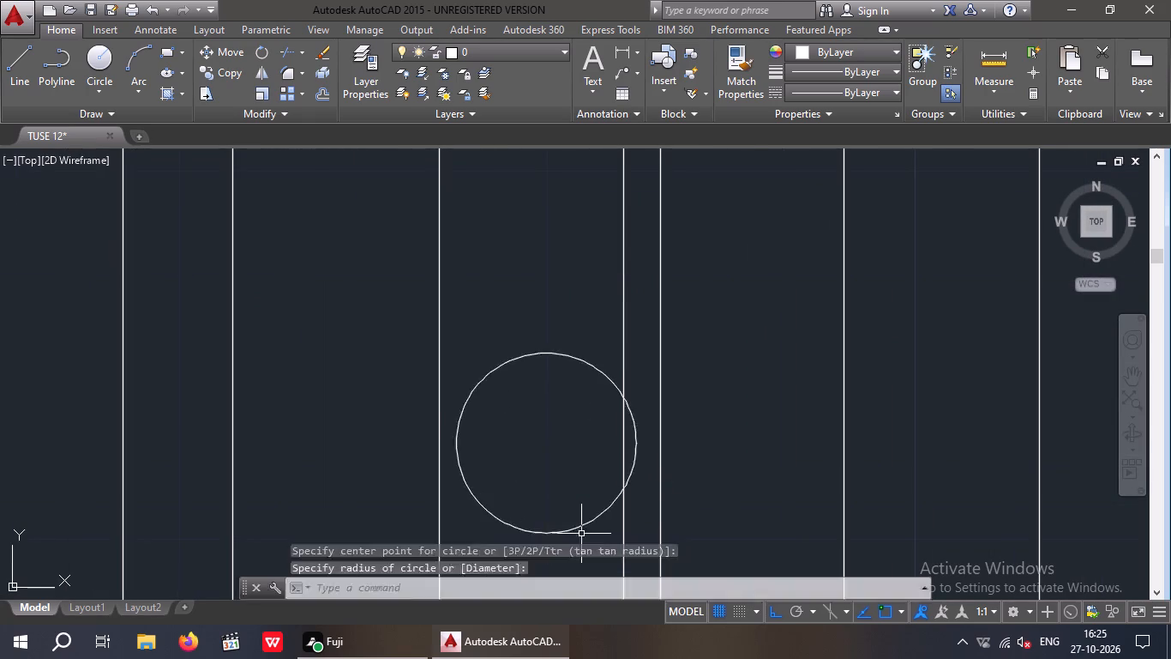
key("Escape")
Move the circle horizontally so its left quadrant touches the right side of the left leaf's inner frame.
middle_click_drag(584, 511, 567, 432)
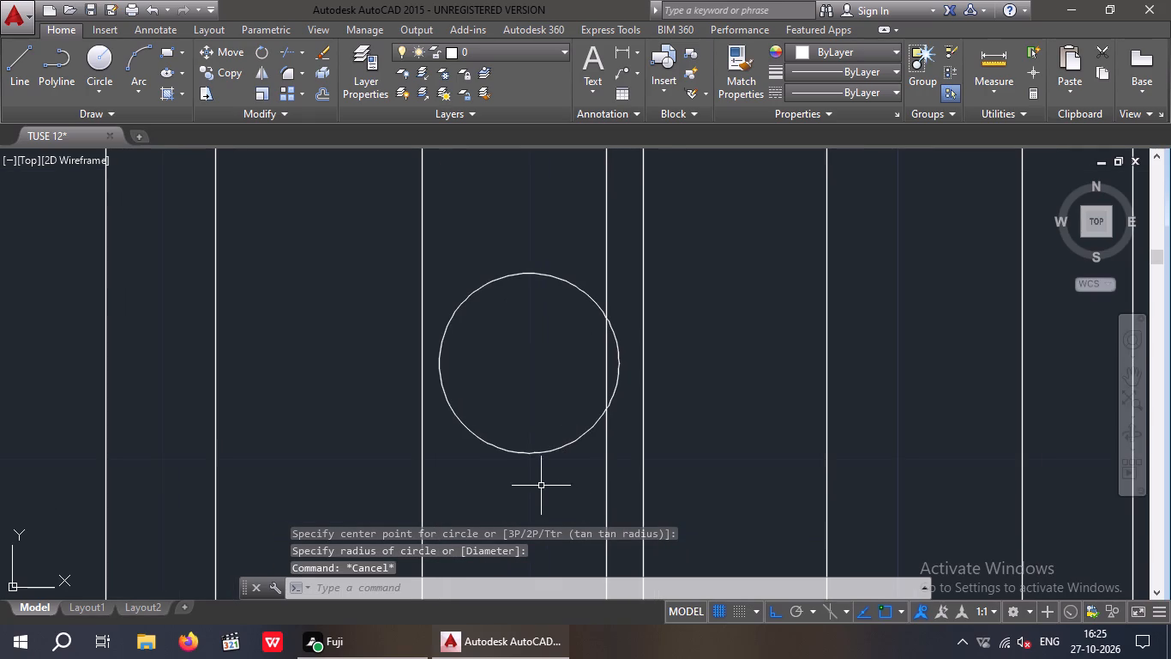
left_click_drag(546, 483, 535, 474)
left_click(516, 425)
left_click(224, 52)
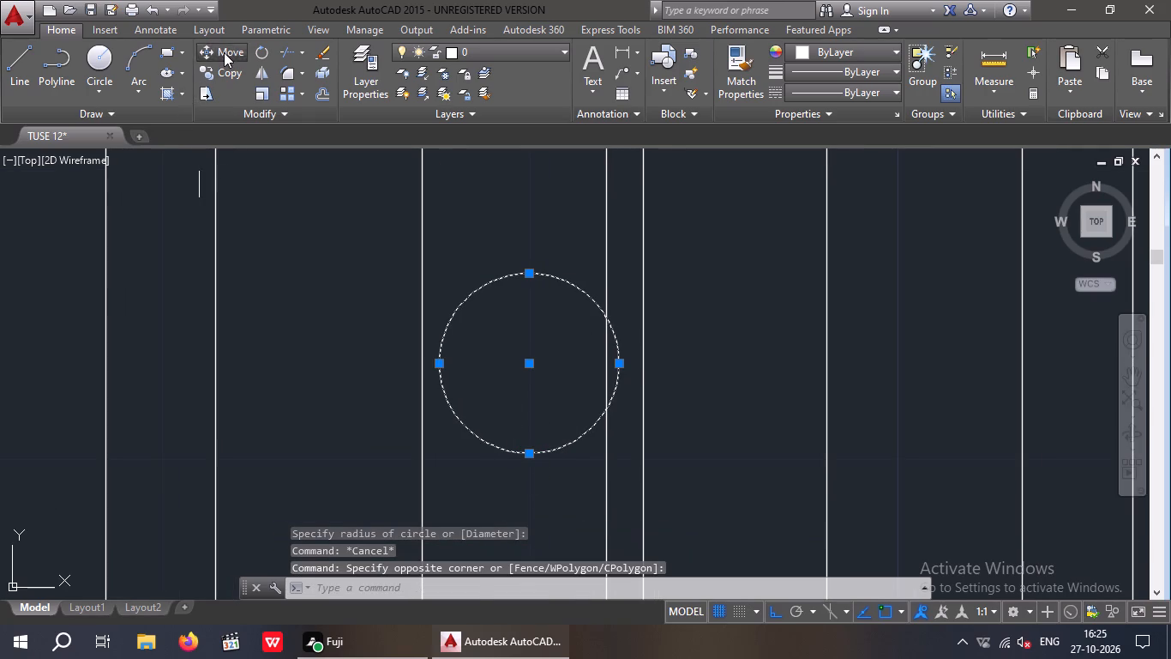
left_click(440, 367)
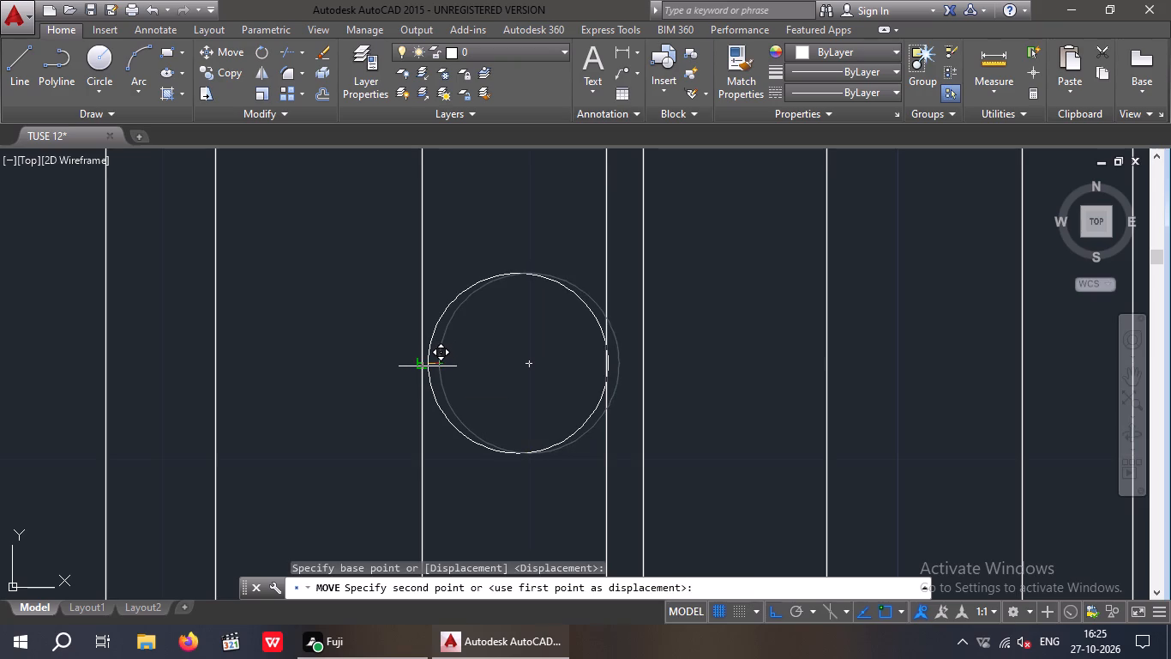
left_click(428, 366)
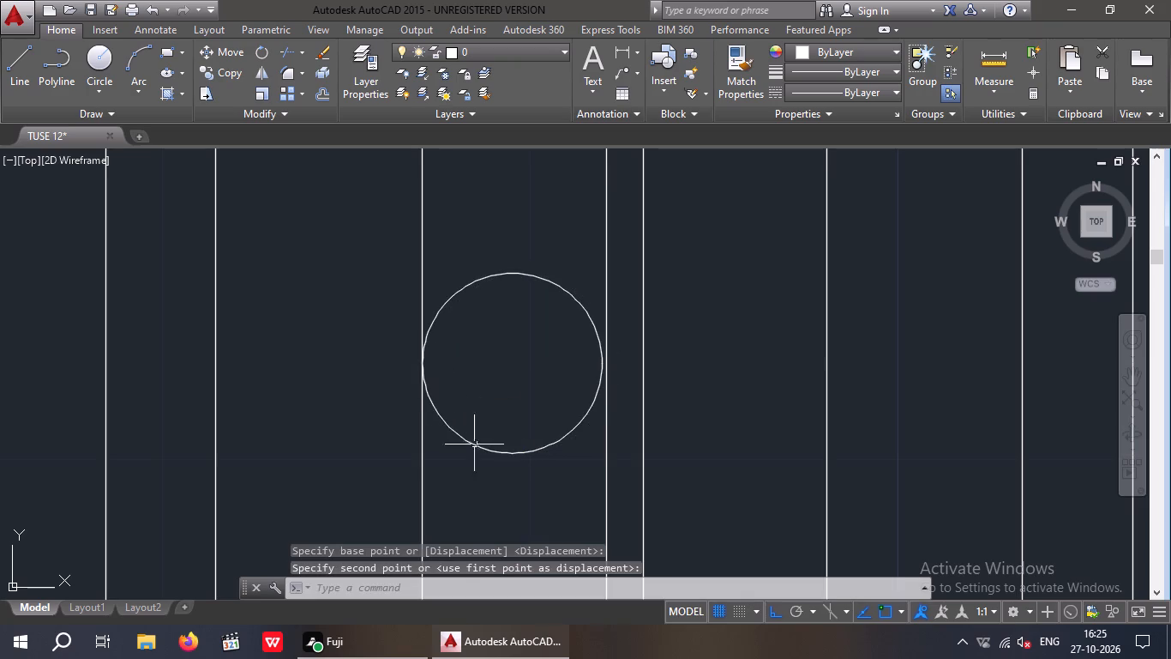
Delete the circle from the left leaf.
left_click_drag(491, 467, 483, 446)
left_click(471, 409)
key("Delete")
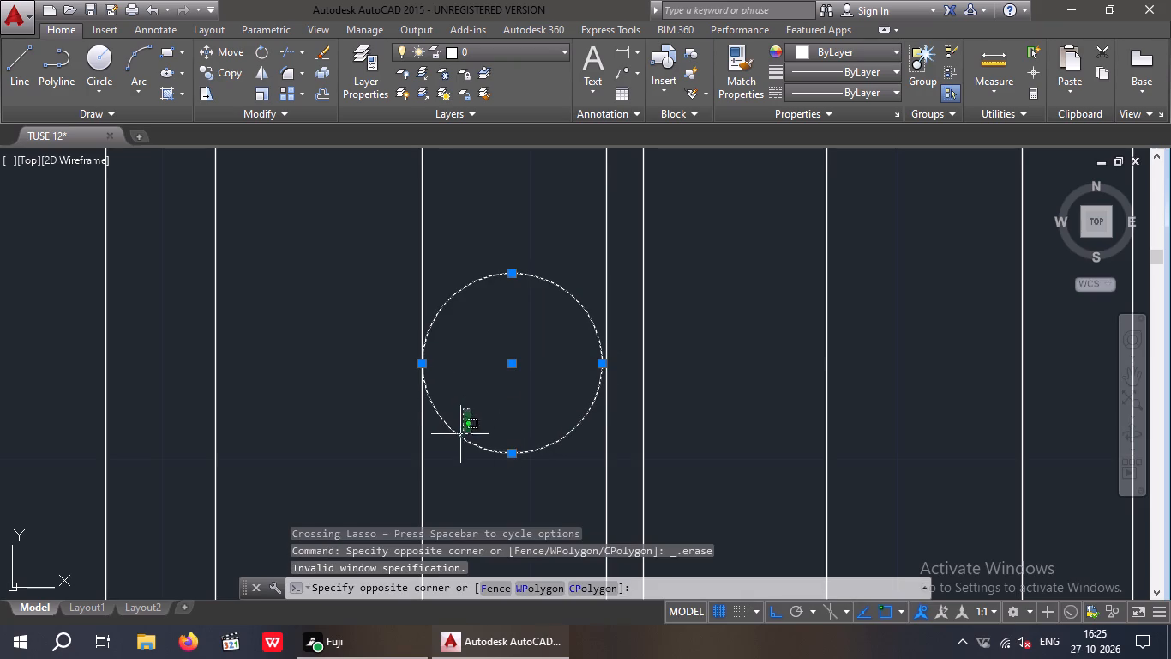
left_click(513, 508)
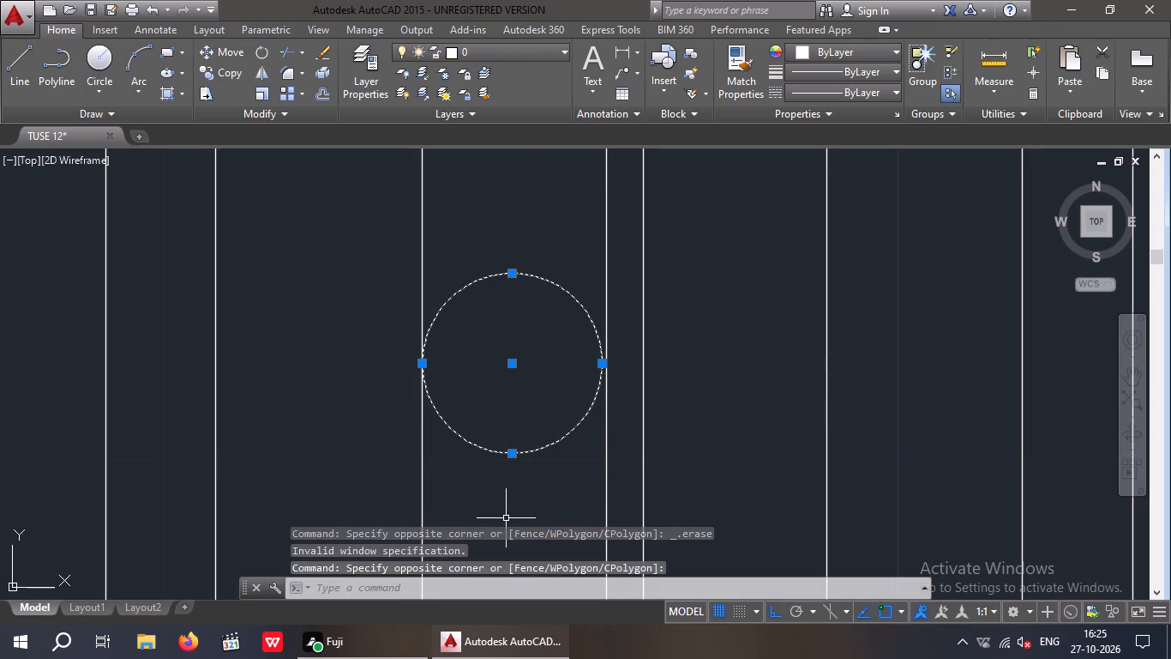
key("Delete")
Draw a slightly smaller circle, about 2" in radius, between the left leaf's inner frame and its meeting edge.
left_click(105, 63)
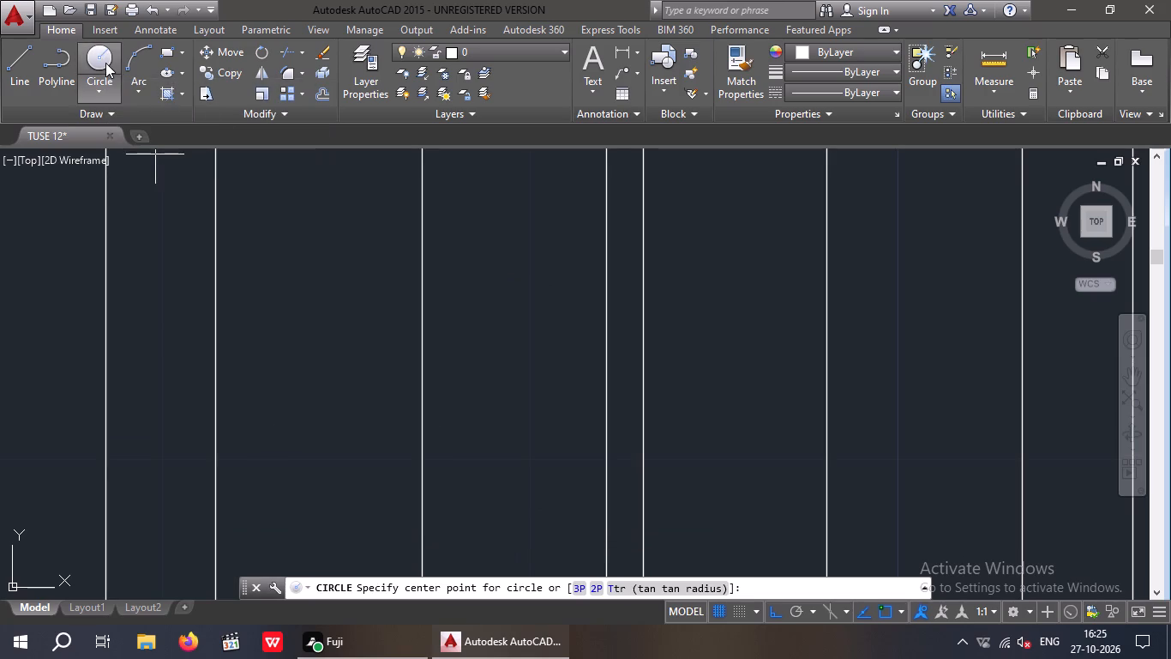
left_click(520, 364)
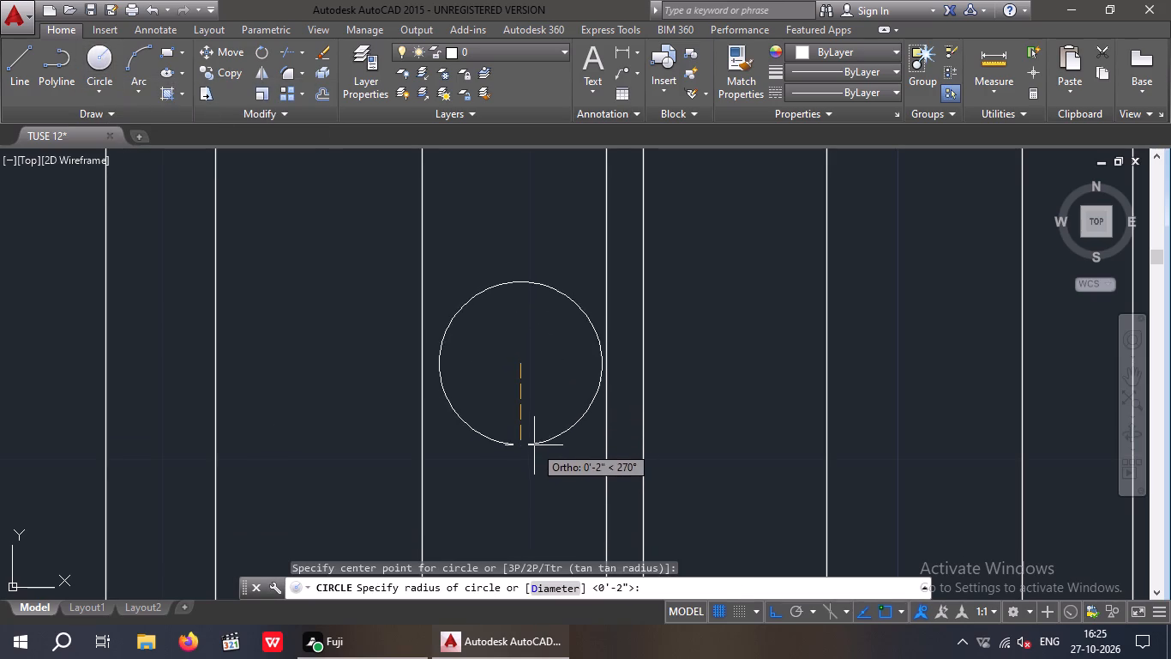
left_click(534, 444)
Move the circle slightly left to roughly centre it between the left leaf's inner frame and meeting edge.
left_click_drag(551, 481, 521, 443)
left_click(510, 423)
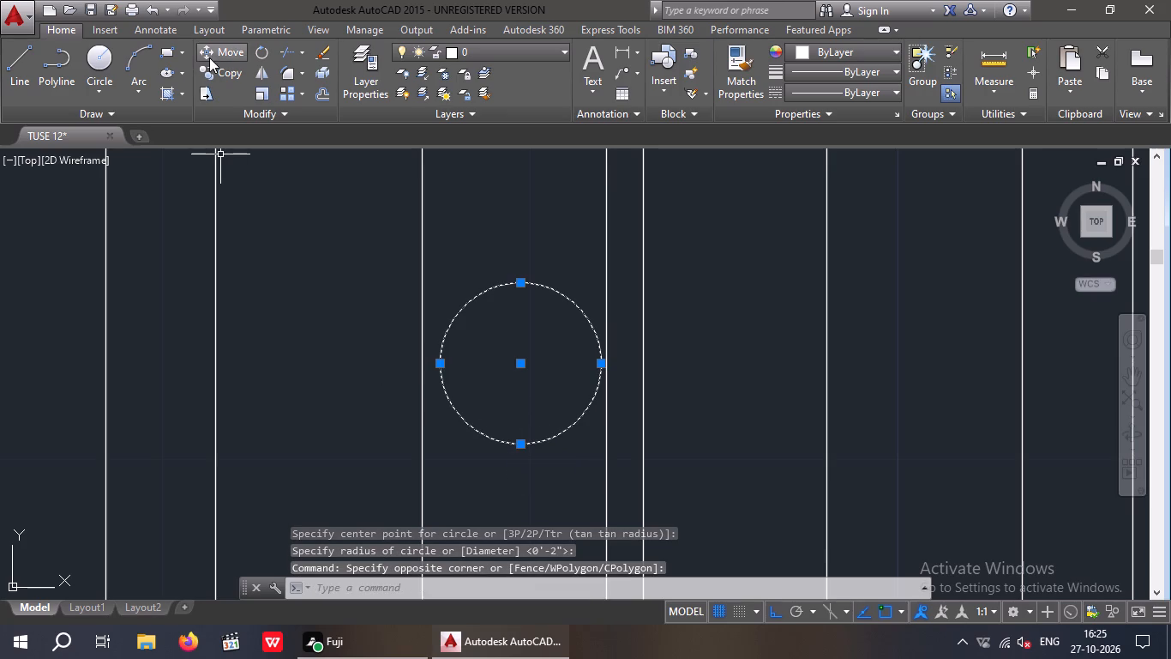
left_click(216, 55)
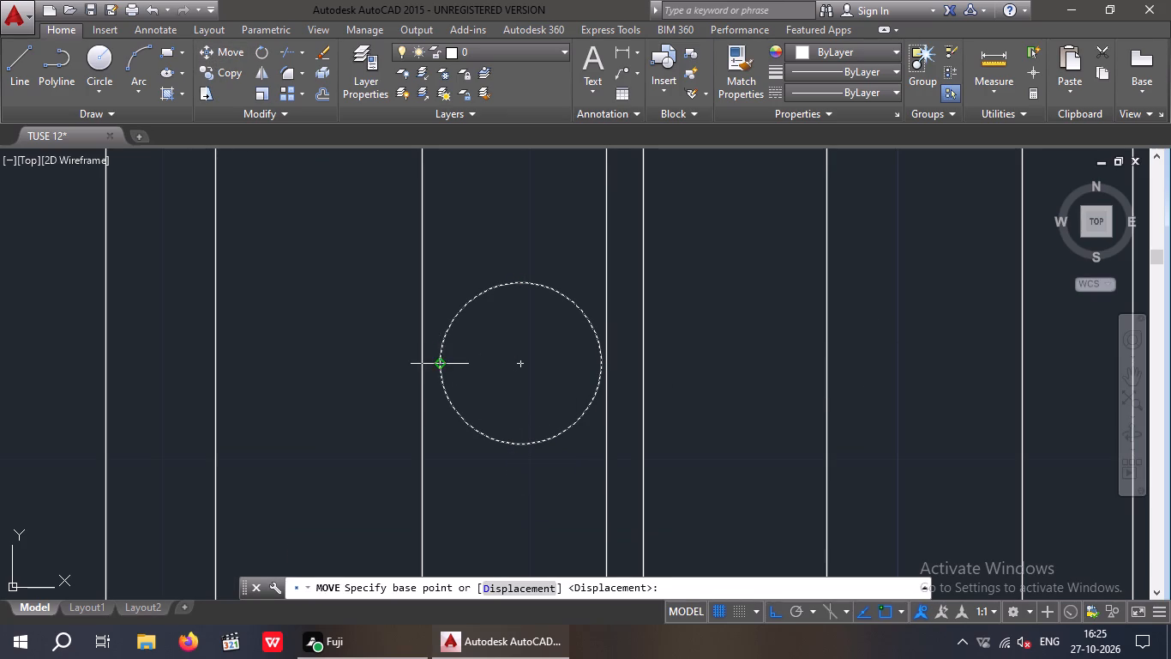
left_click(441, 366)
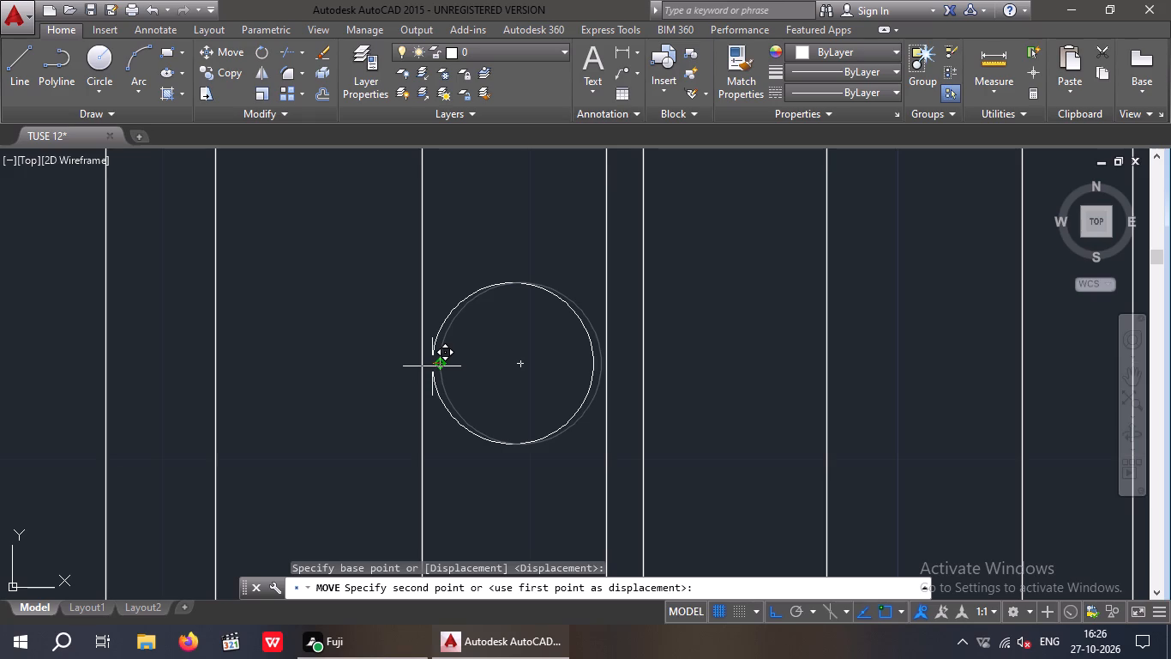
left_click(432, 366)
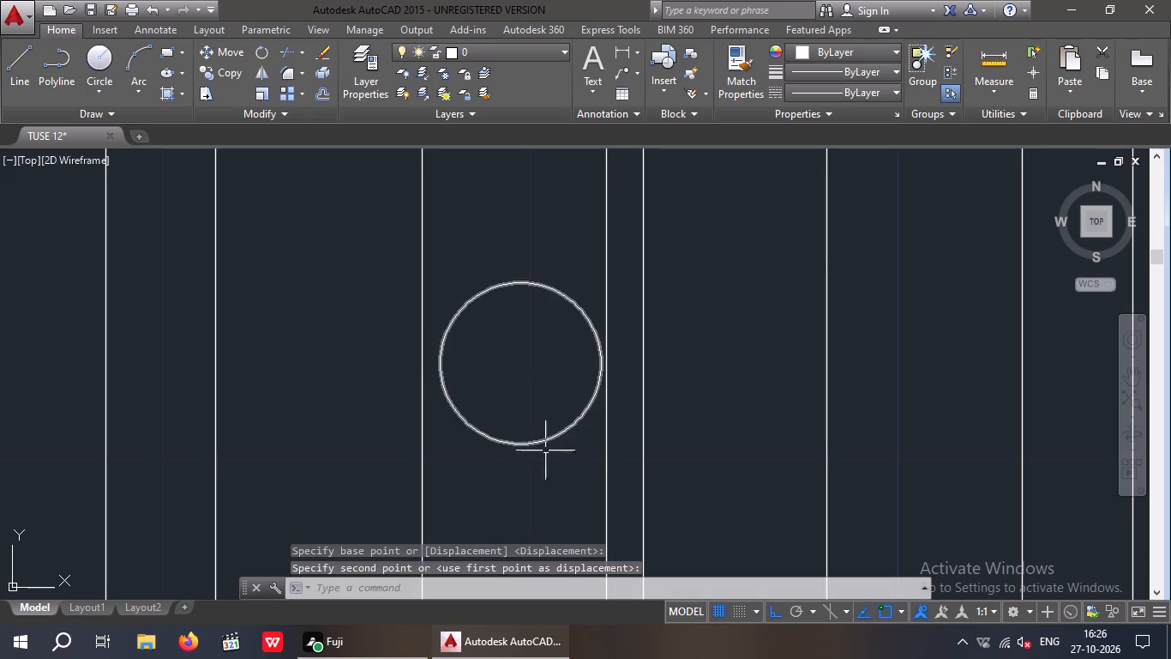
left_click_drag(552, 452, 534, 436)
left_click(521, 419)
left_click(226, 60)
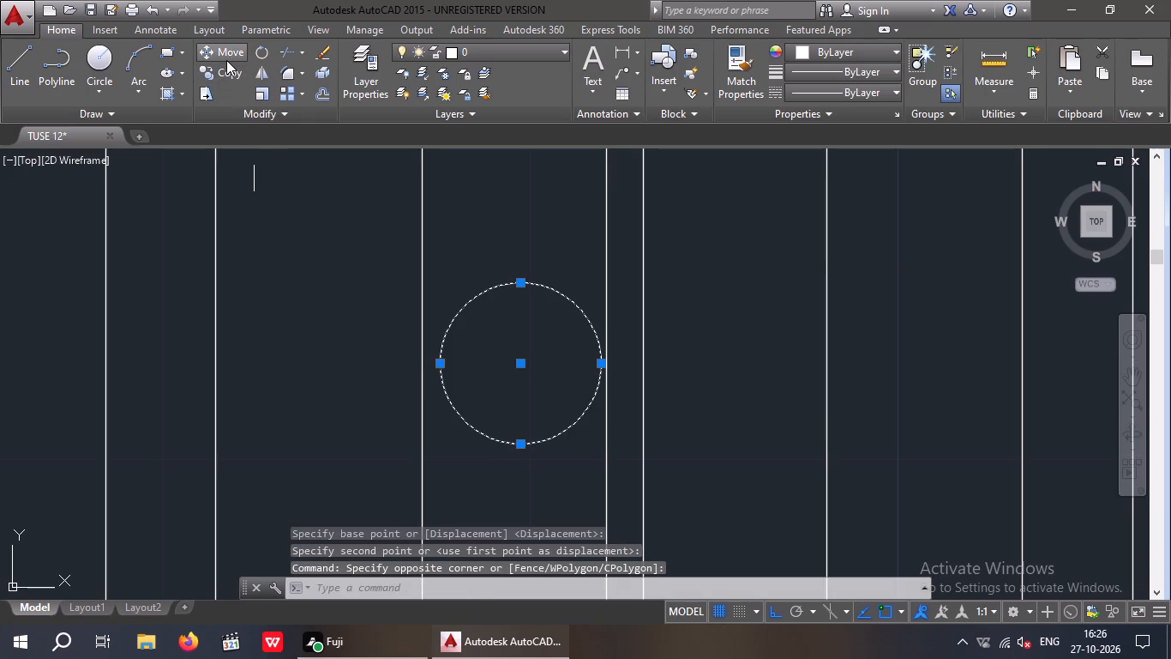
left_click(522, 365)
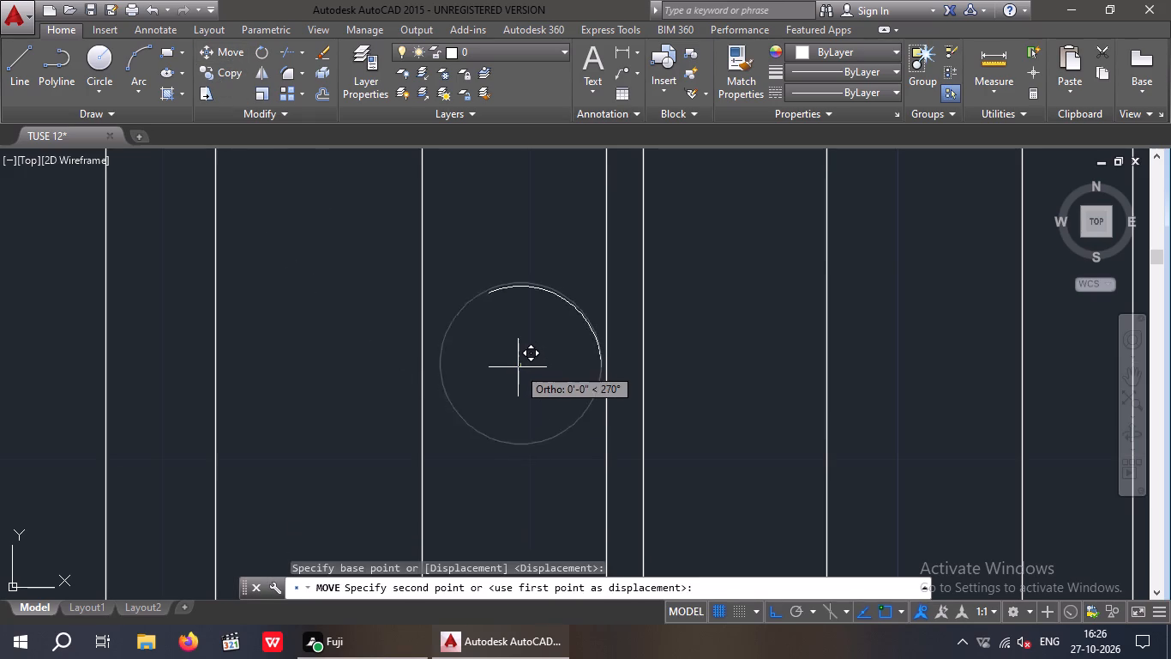
scroll(518, 367, "up", 1)
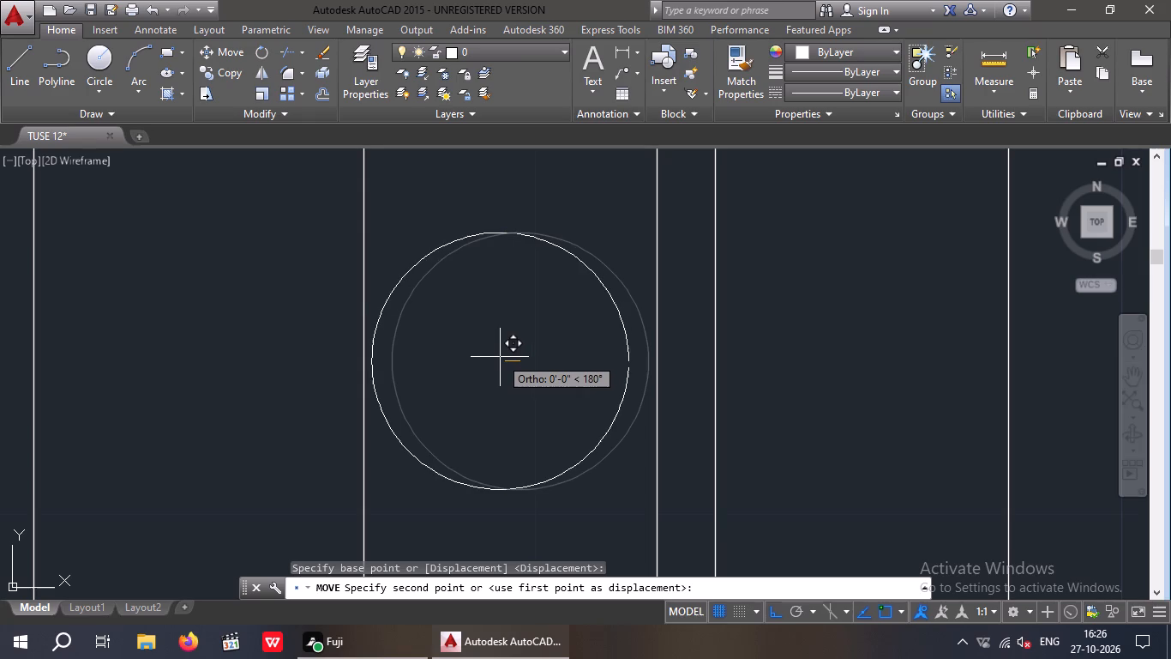
left_click(503, 357)
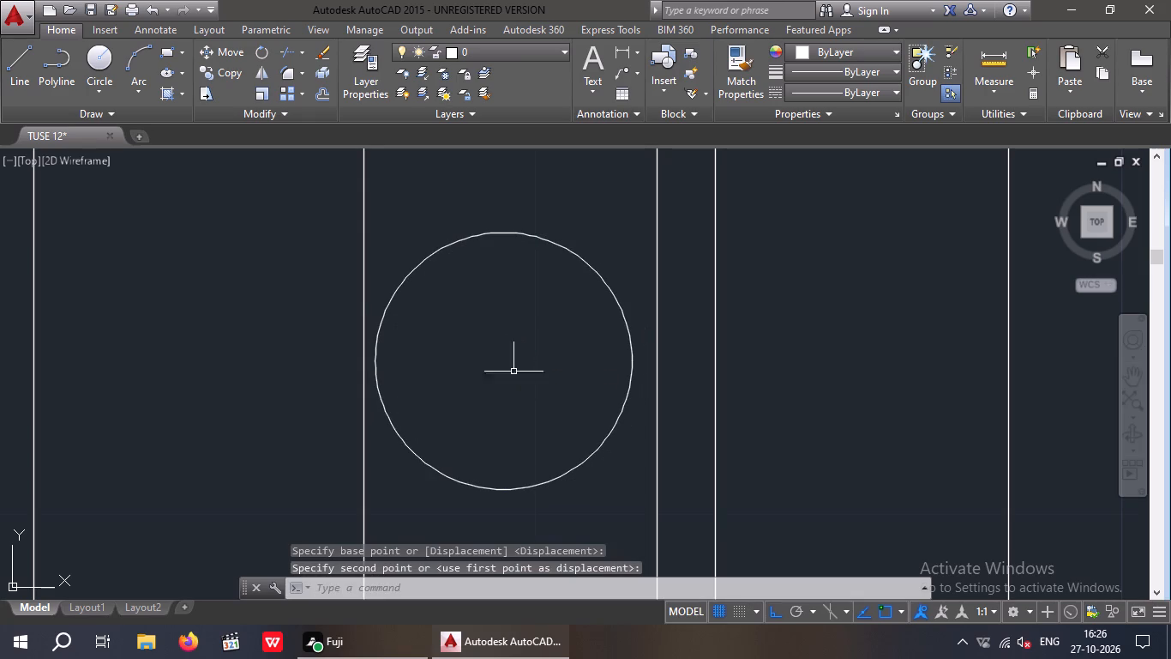
Copy the circle horizontally by about 6" to the matching position on the right leaf's frame border.
left_click_drag(616, 489, 565, 457)
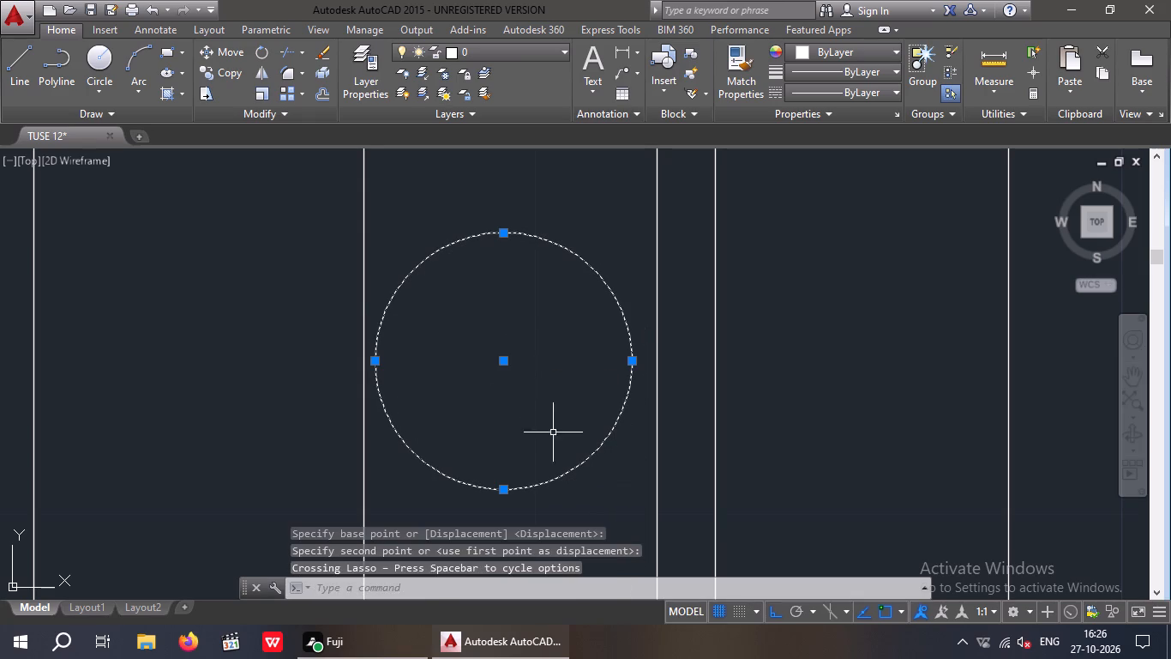
left_click(549, 425)
left_click(562, 434)
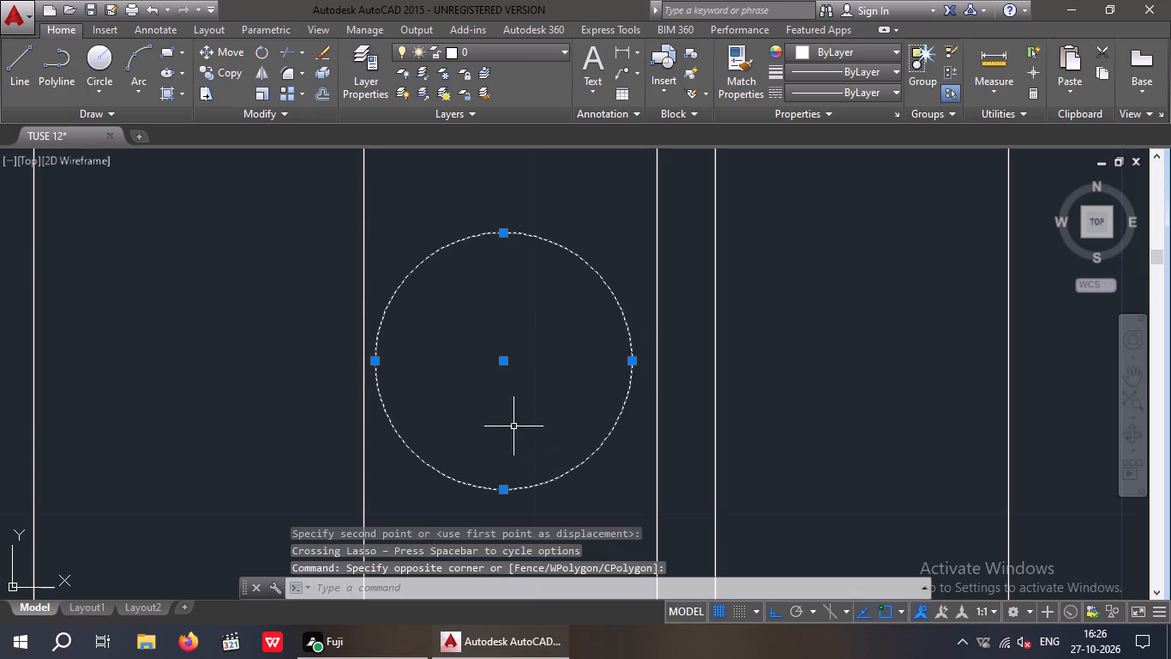
left_click(221, 75)
left_click(507, 365)
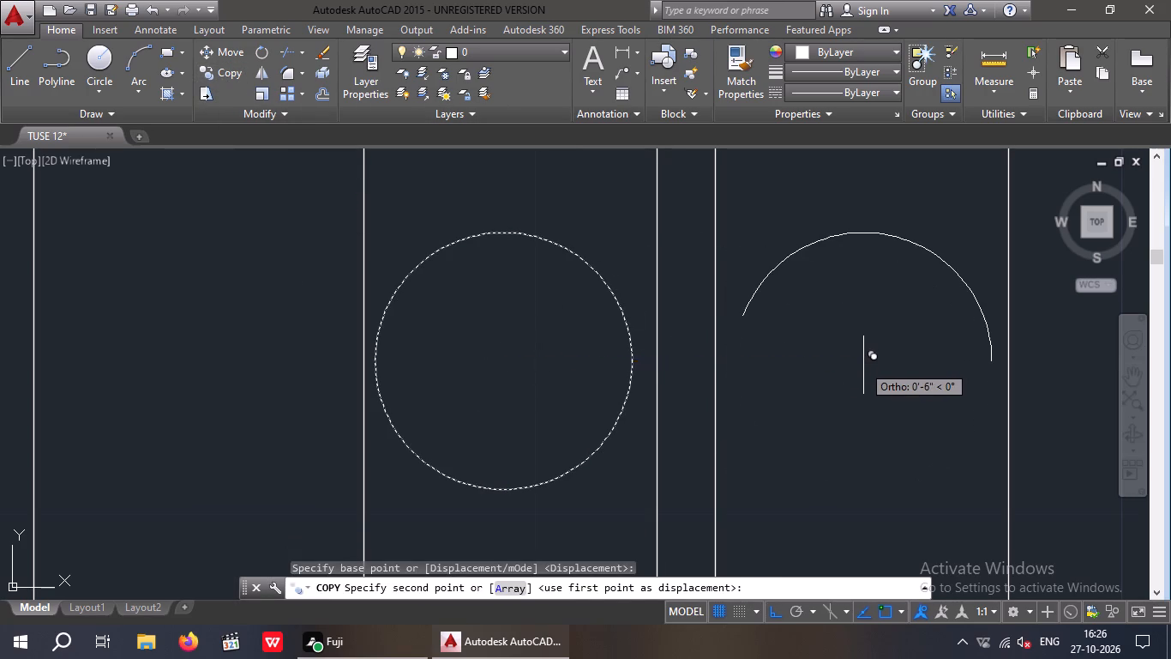
left_click(863, 365)
key("Escape")
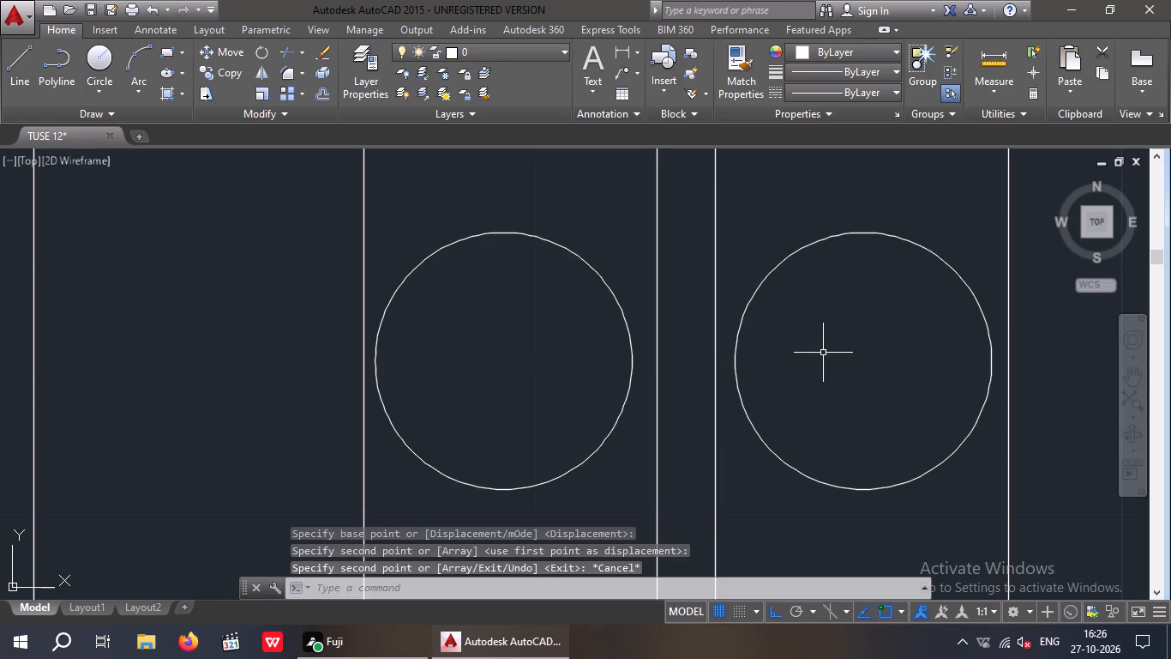
Offset both leaf circles 1" inward to form concentric round knobs.
key("o")
key("Return")
type("1\"")
key("Return")
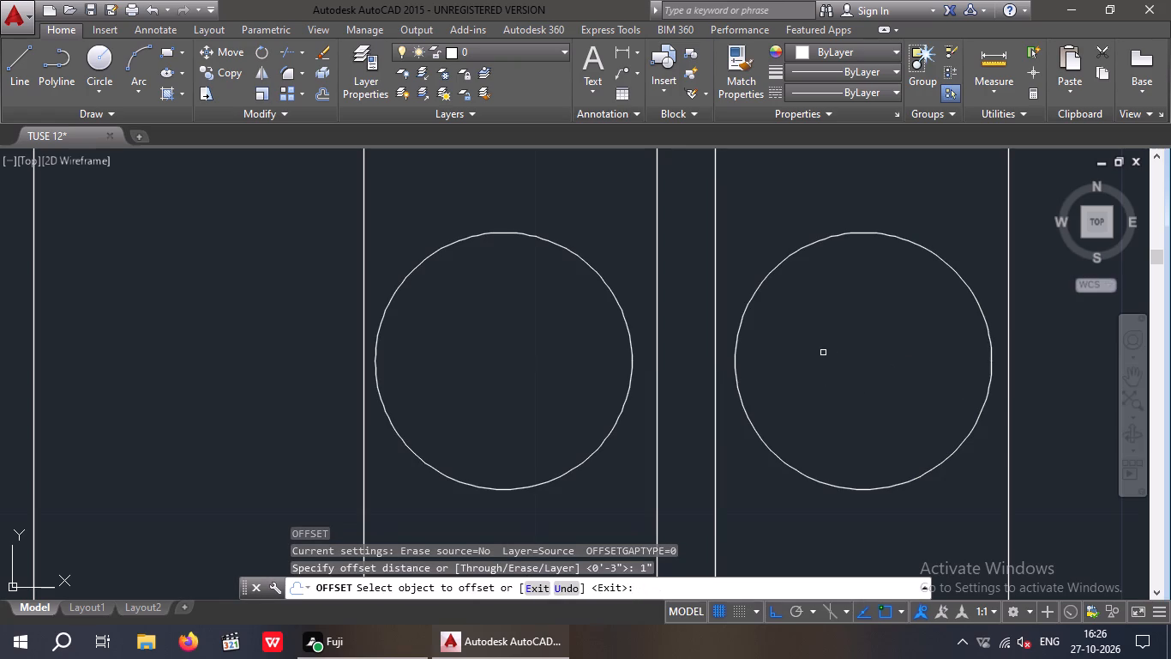
scroll(767, 378, "down", 2)
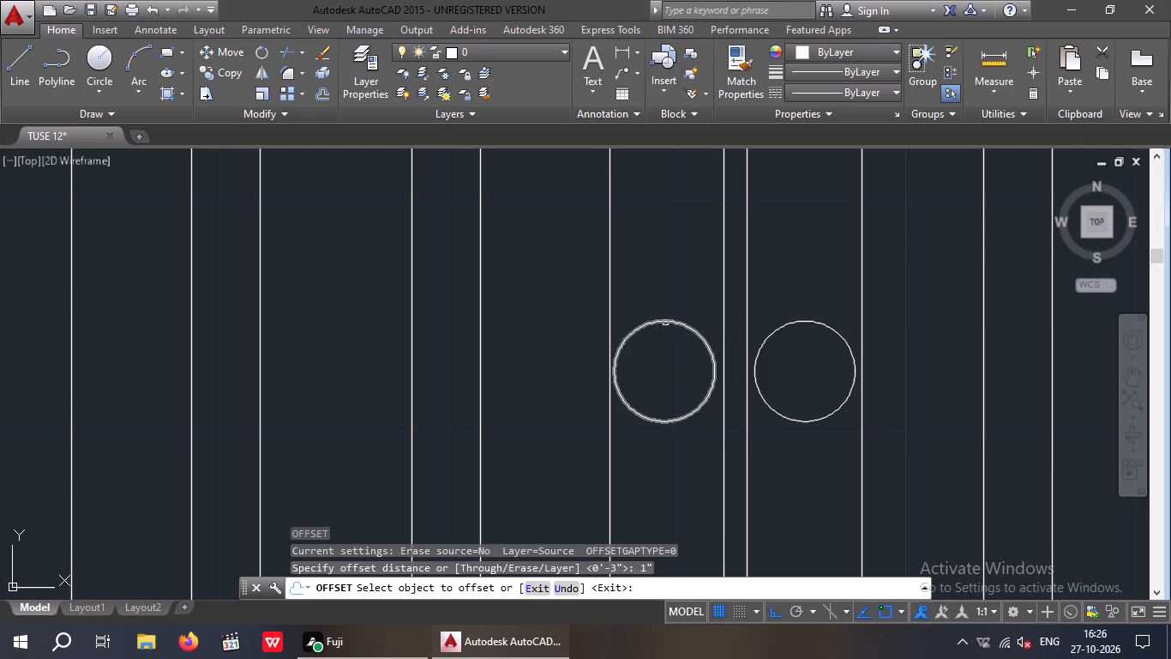
left_click(664, 322)
left_click(674, 351)
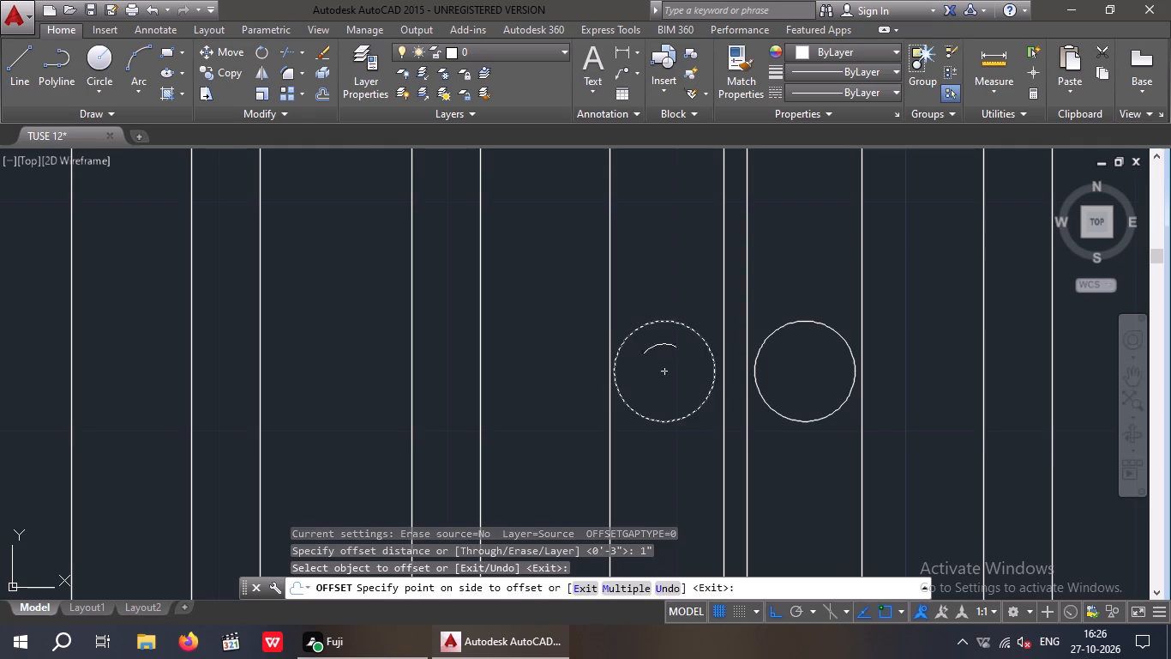
left_click(801, 319)
left_click(813, 362)
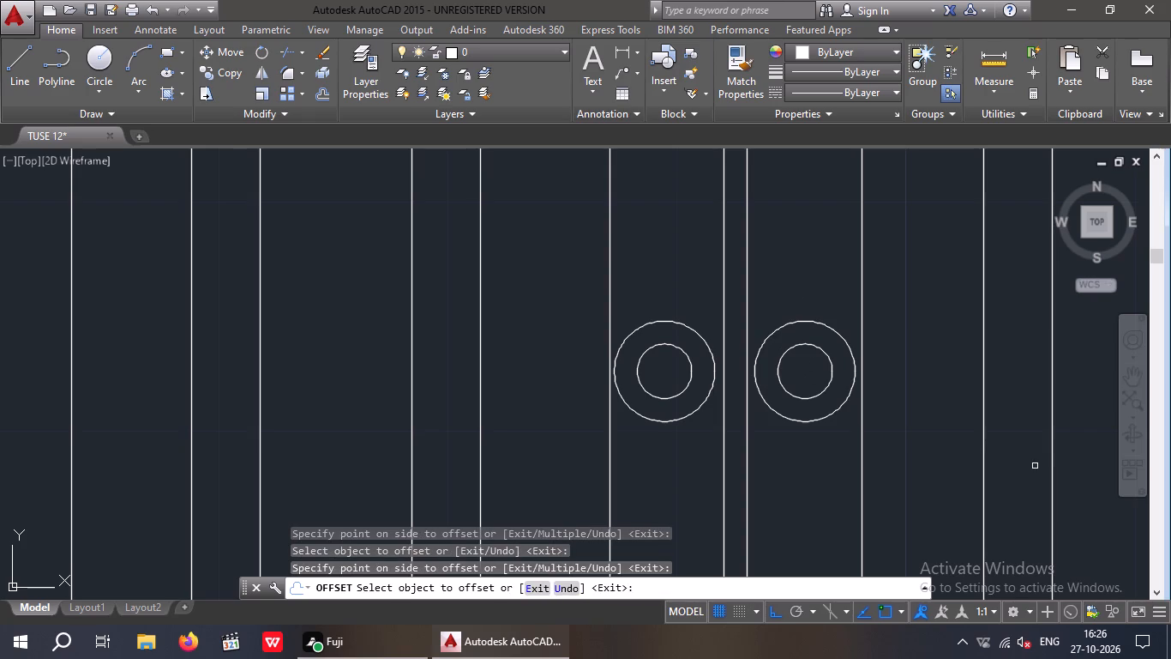
key("Escape")
key("Escape")
Save the drawing.
middle_click_drag(931, 434, 811, 429)
scroll(776, 410, "down", 2)
middle_click_drag(795, 430, 759, 371)
scroll(738, 389, "down", 2)
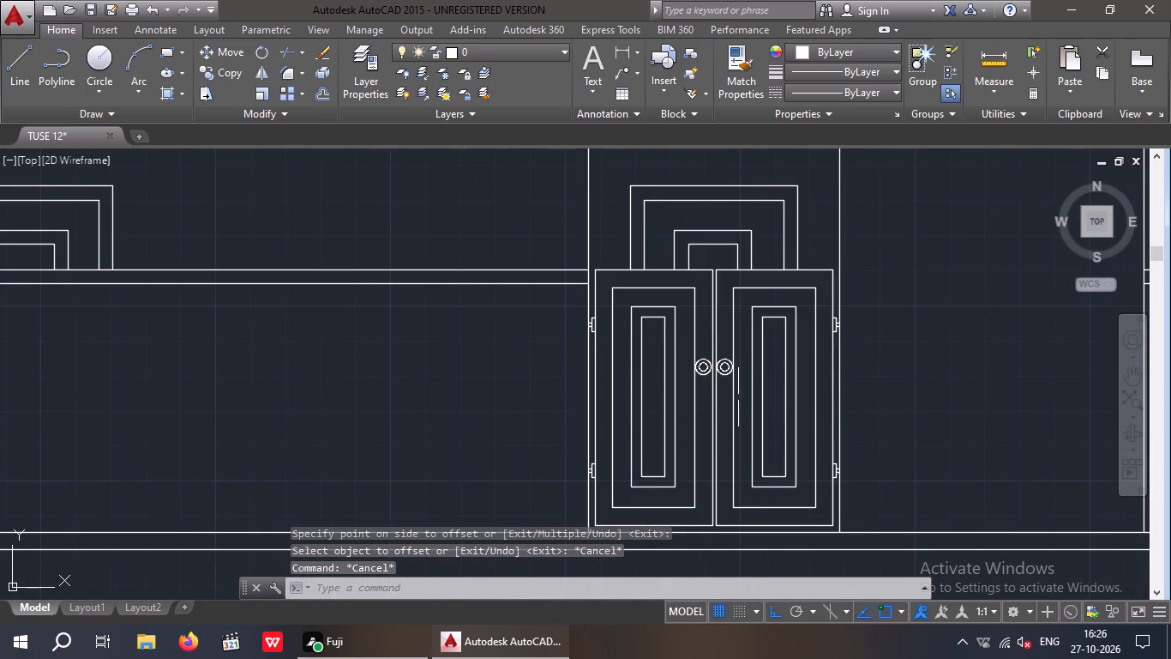
middle_click_drag(778, 476, 766, 408)
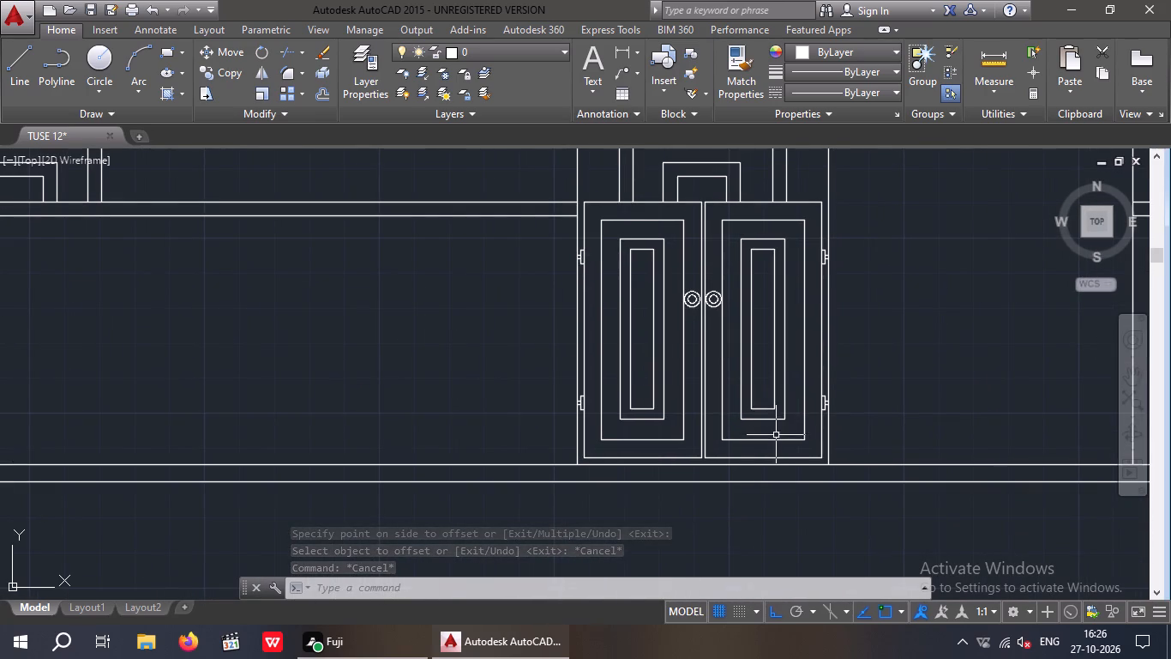
key("ctrl+s")
key("ctrl+s")
Examine the whole front elevation together with the veranda and gate area of the floor plan above it.
scroll(775, 409, "down", 1)
middle_click_drag(768, 413, 760, 426)
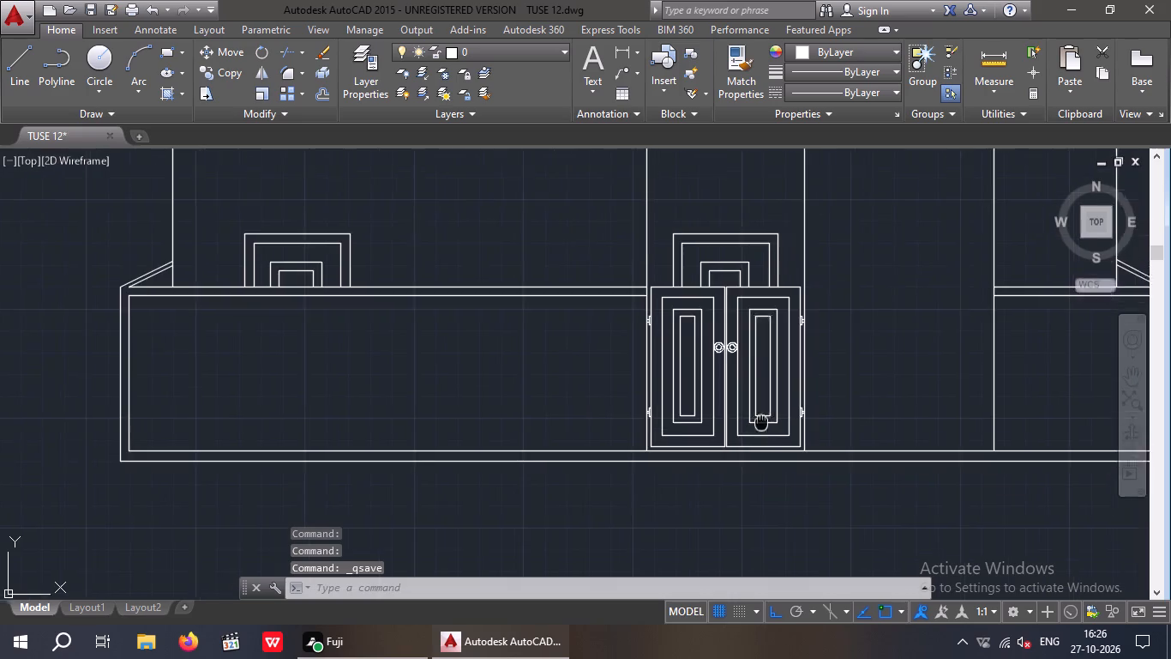
middle_click_drag(760, 426, 673, 472)
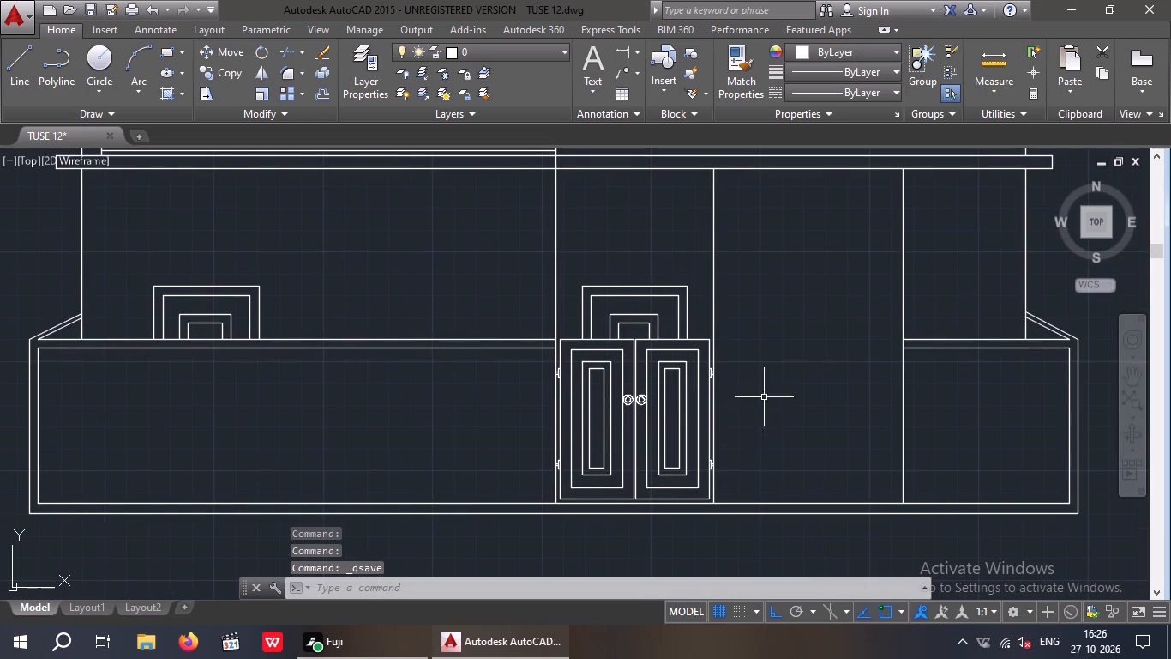
middle_click_drag(790, 426, 784, 475)
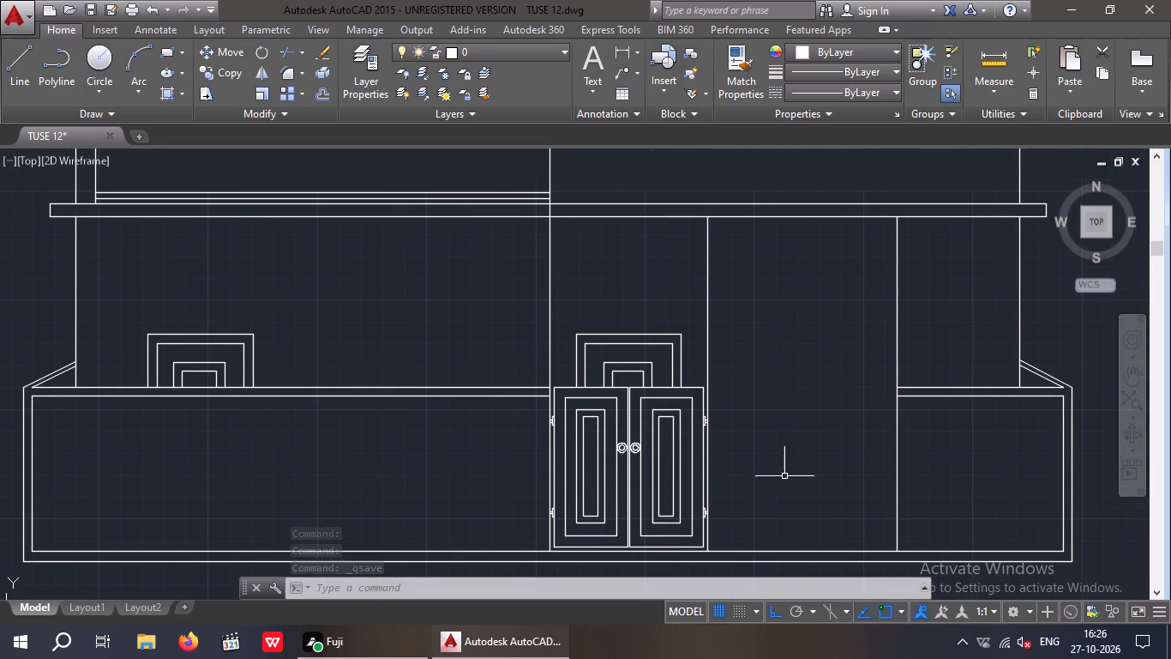
middle_click_drag(501, 443, 652, 444)
scroll(633, 430, "down", 2)
middle_click_drag(645, 483, 635, 525)
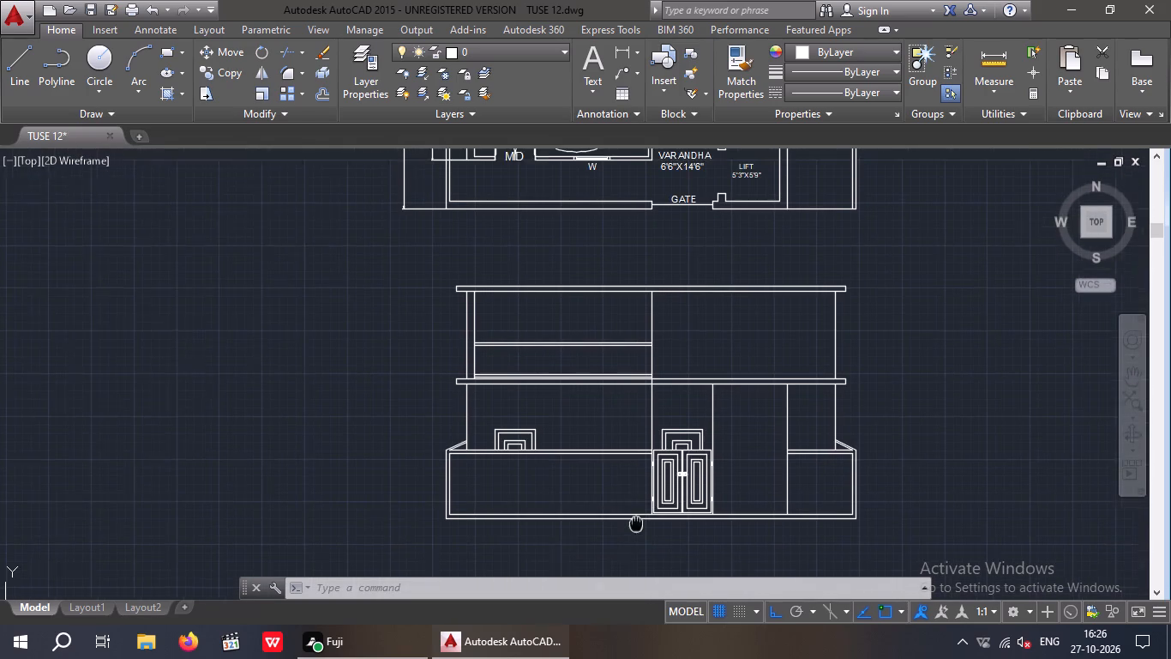
middle_click_drag(635, 525, 632, 530)
middle_click_drag(603, 505, 542, 541)
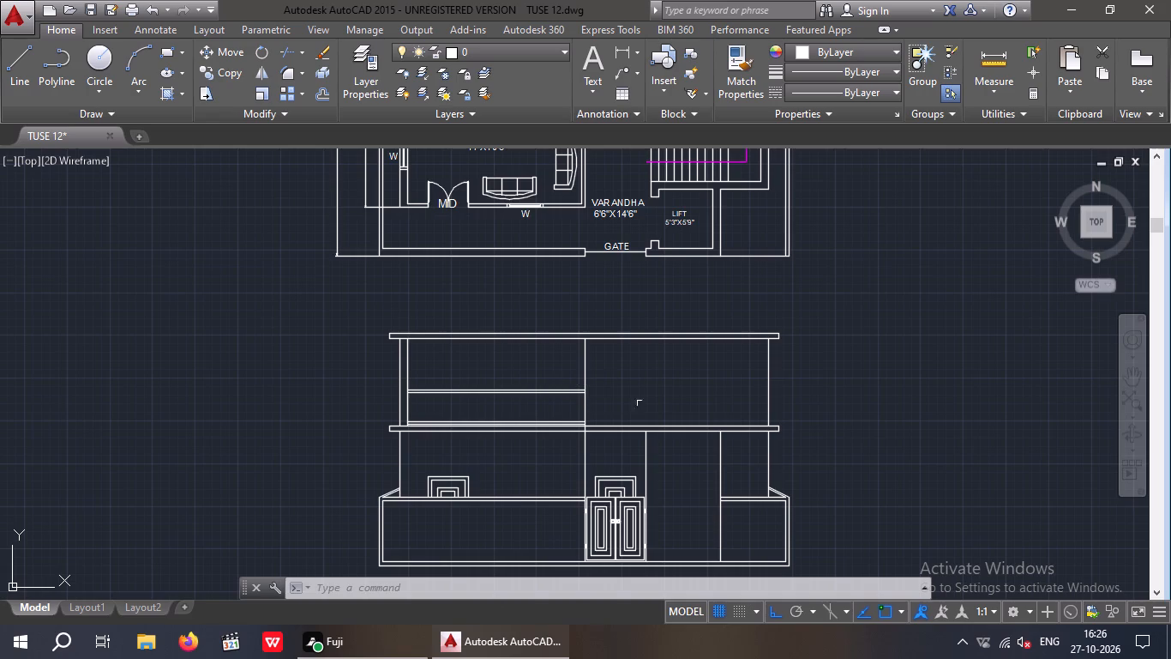
middle_click_drag(642, 444, 589, 503)
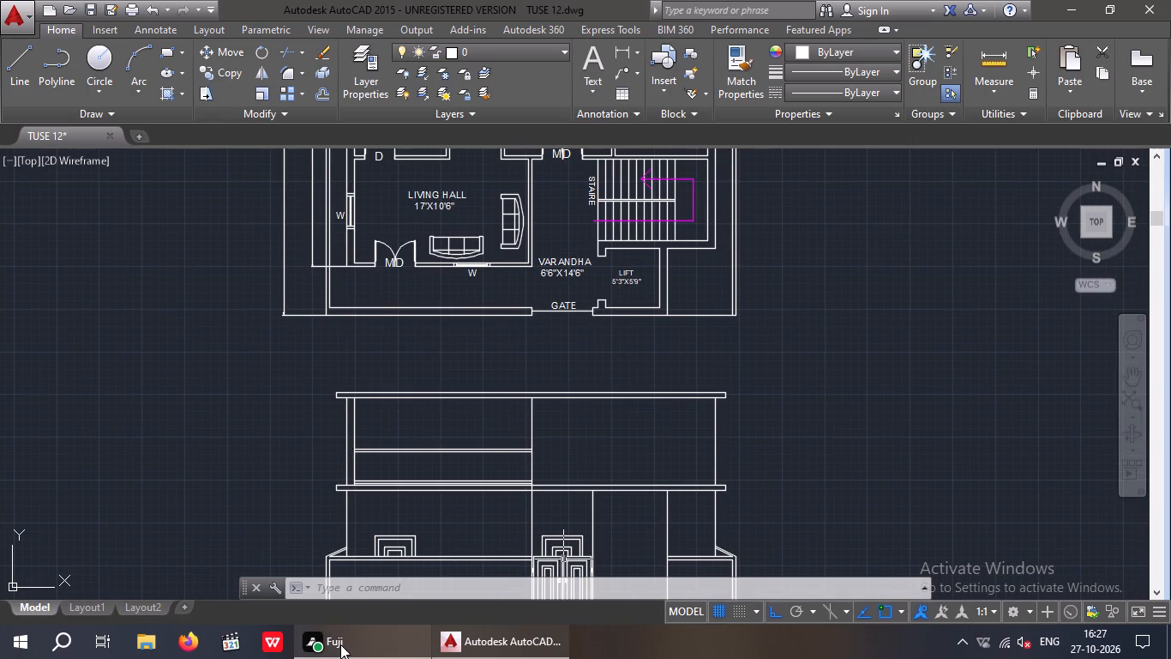
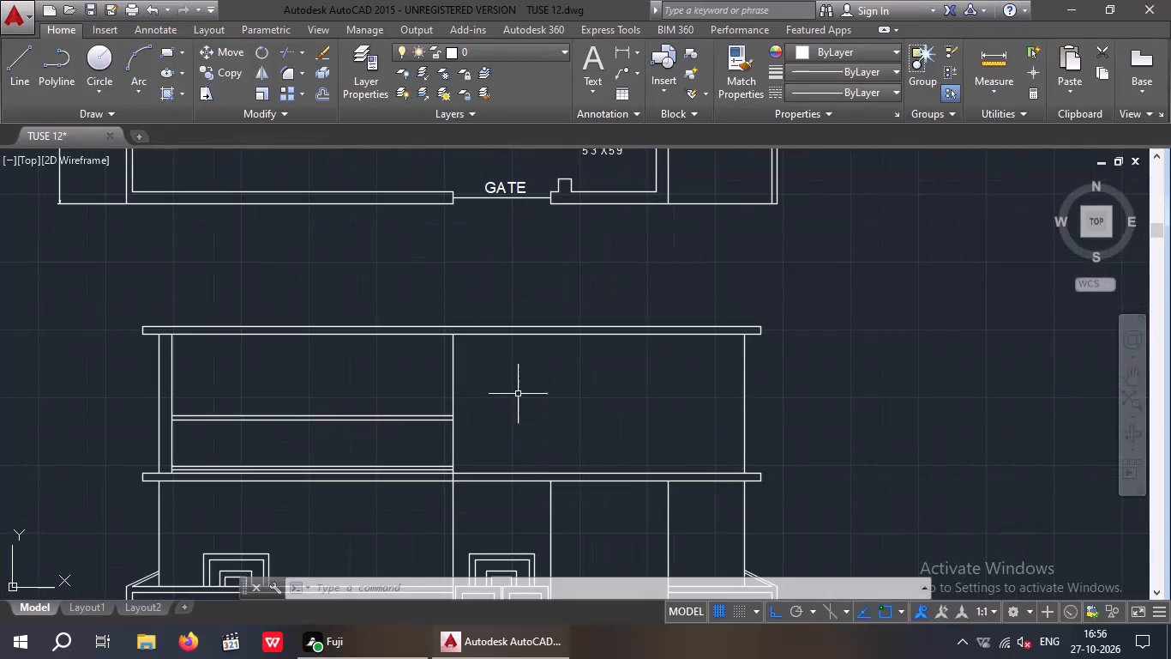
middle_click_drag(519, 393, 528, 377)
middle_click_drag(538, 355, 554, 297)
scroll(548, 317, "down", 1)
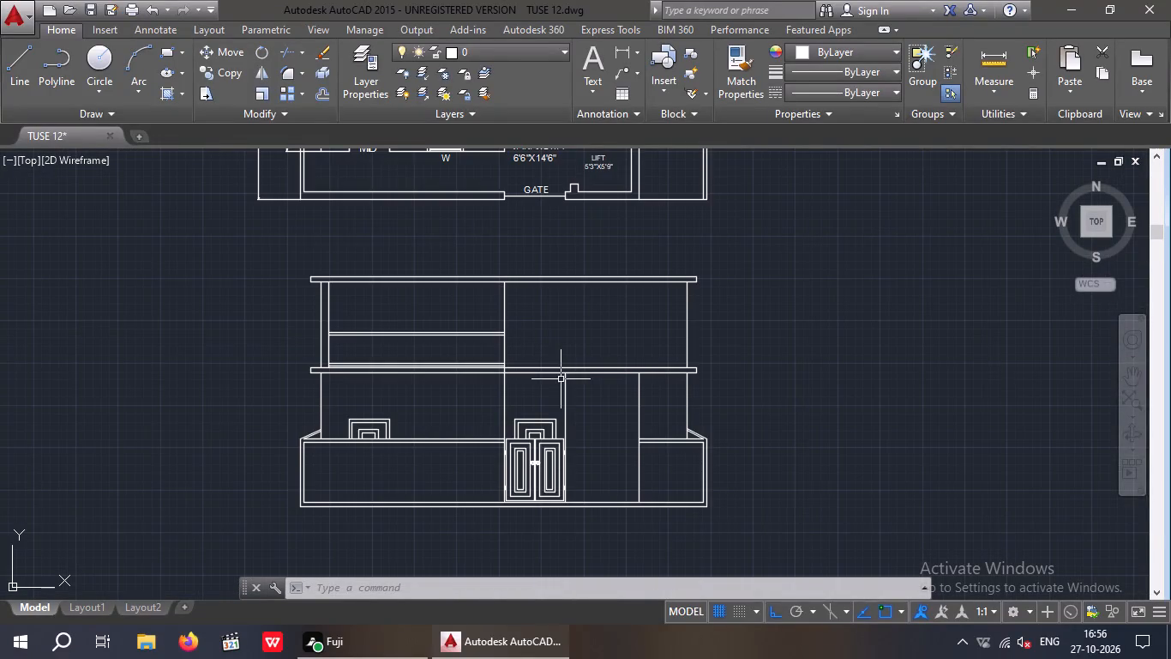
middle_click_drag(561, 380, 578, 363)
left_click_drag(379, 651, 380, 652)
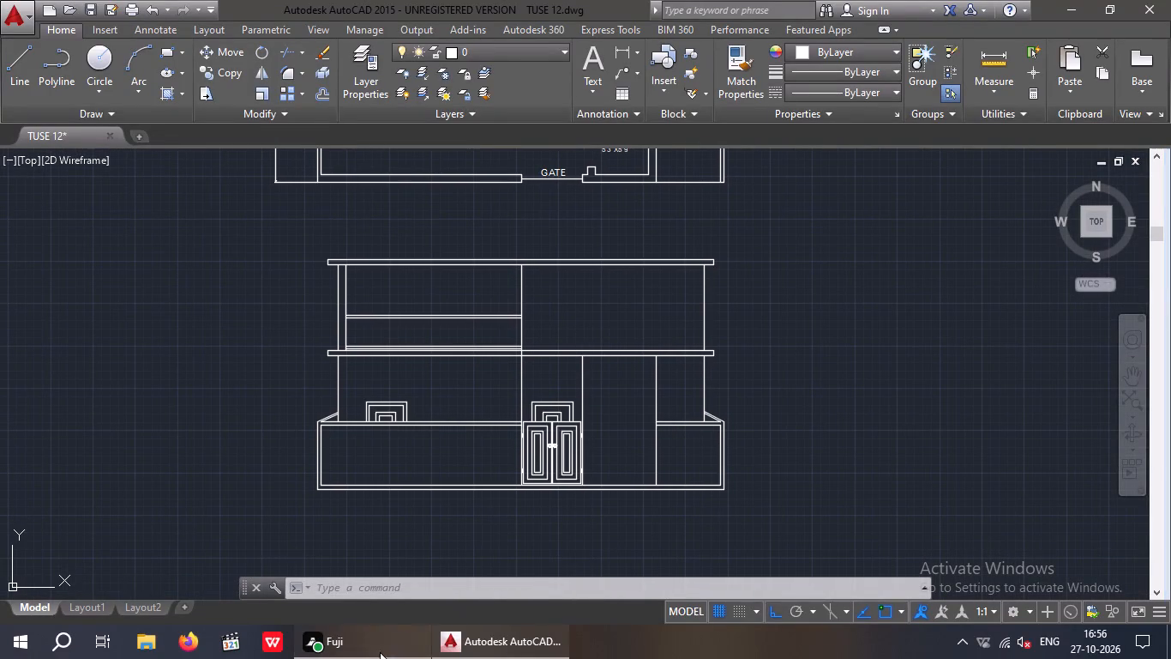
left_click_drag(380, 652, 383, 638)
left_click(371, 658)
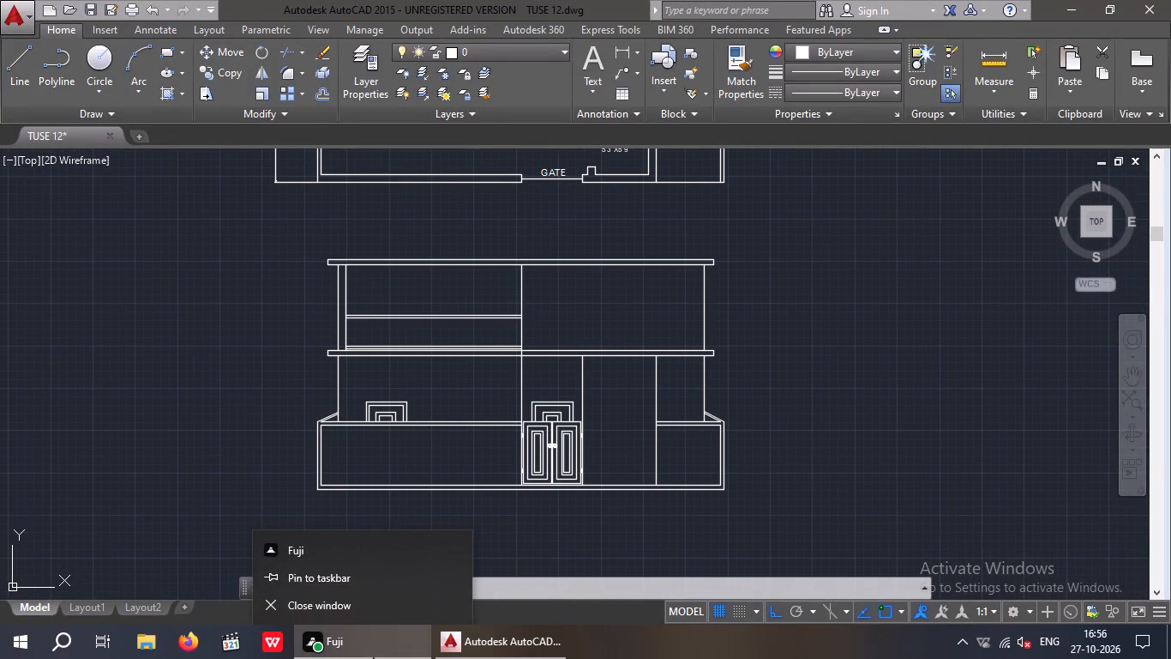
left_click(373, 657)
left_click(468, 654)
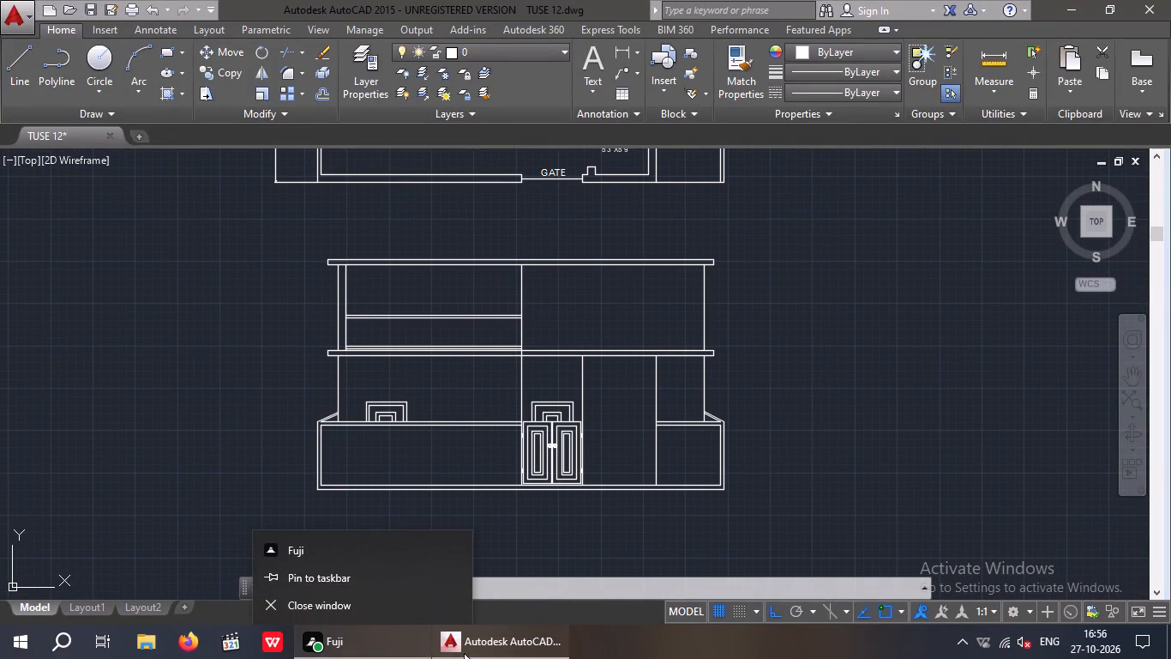
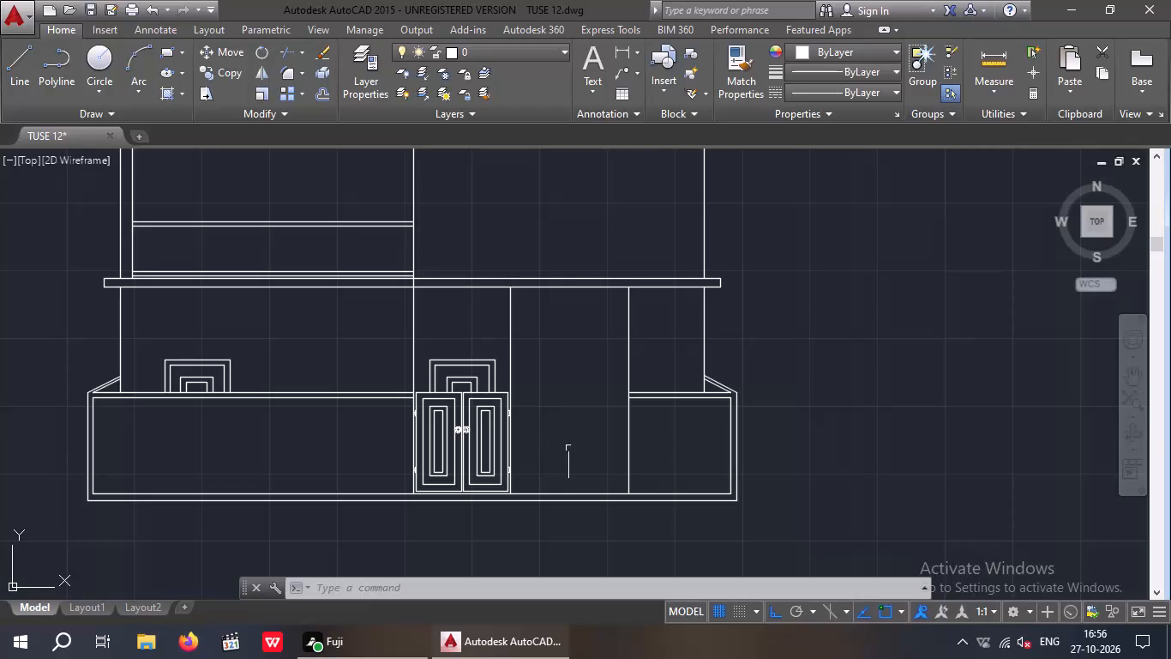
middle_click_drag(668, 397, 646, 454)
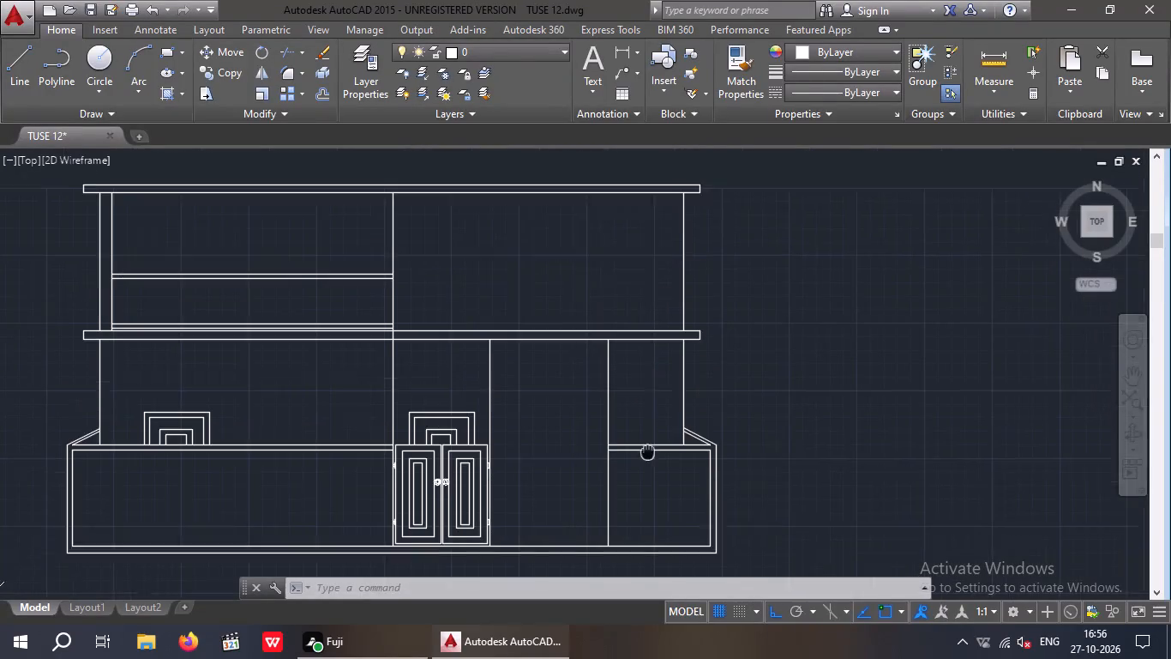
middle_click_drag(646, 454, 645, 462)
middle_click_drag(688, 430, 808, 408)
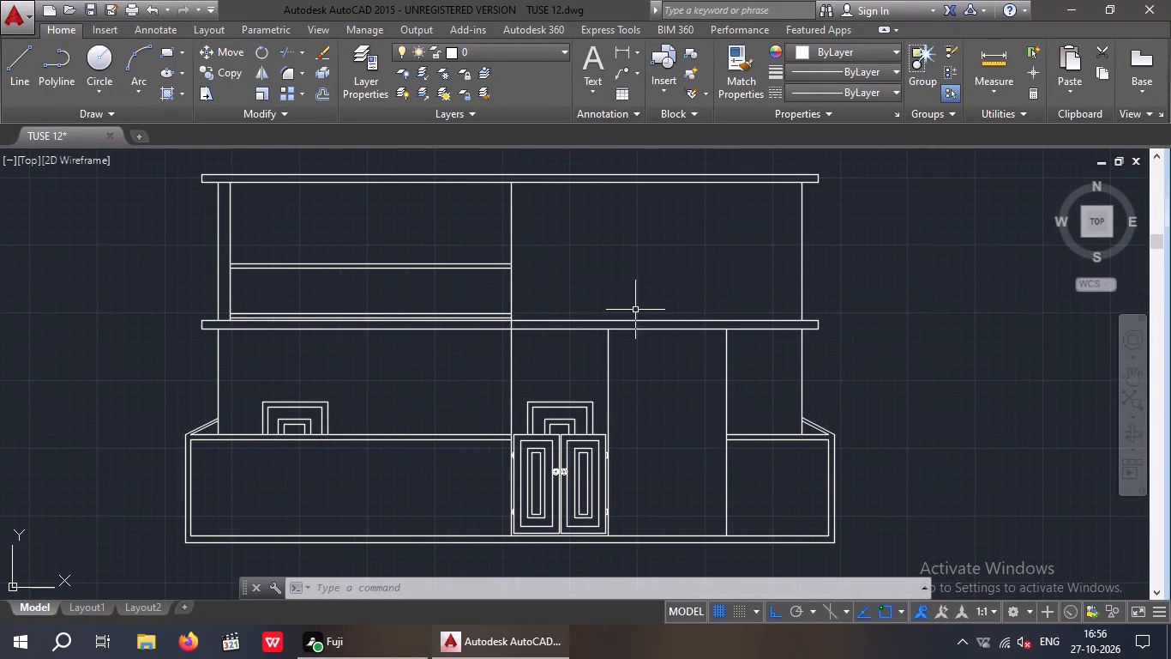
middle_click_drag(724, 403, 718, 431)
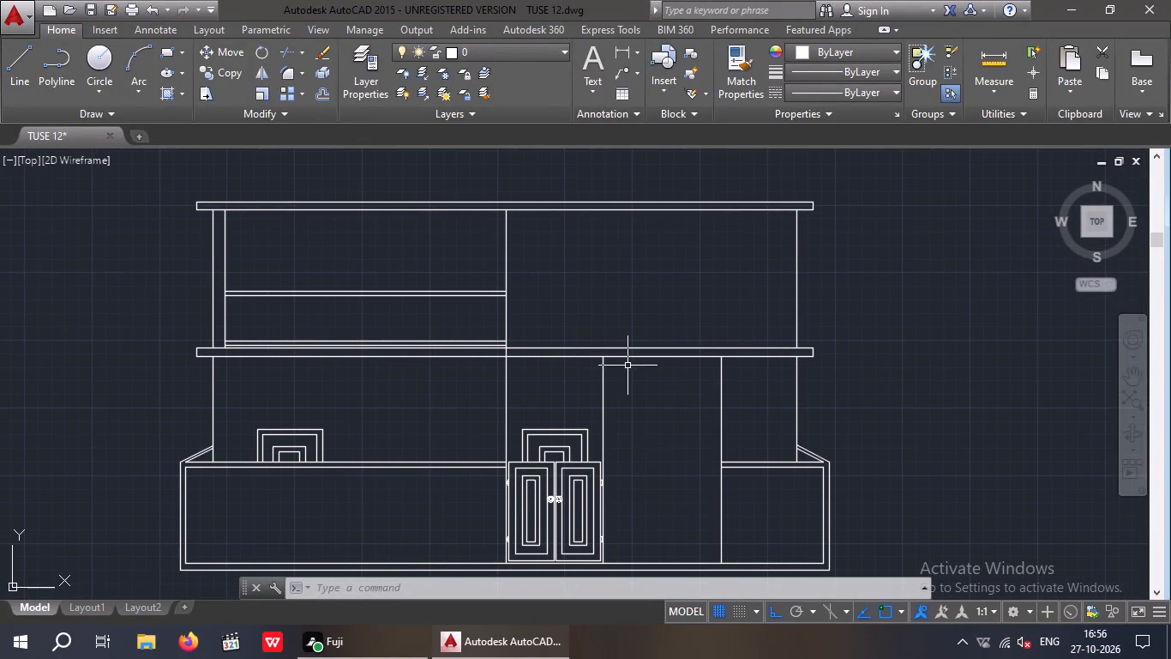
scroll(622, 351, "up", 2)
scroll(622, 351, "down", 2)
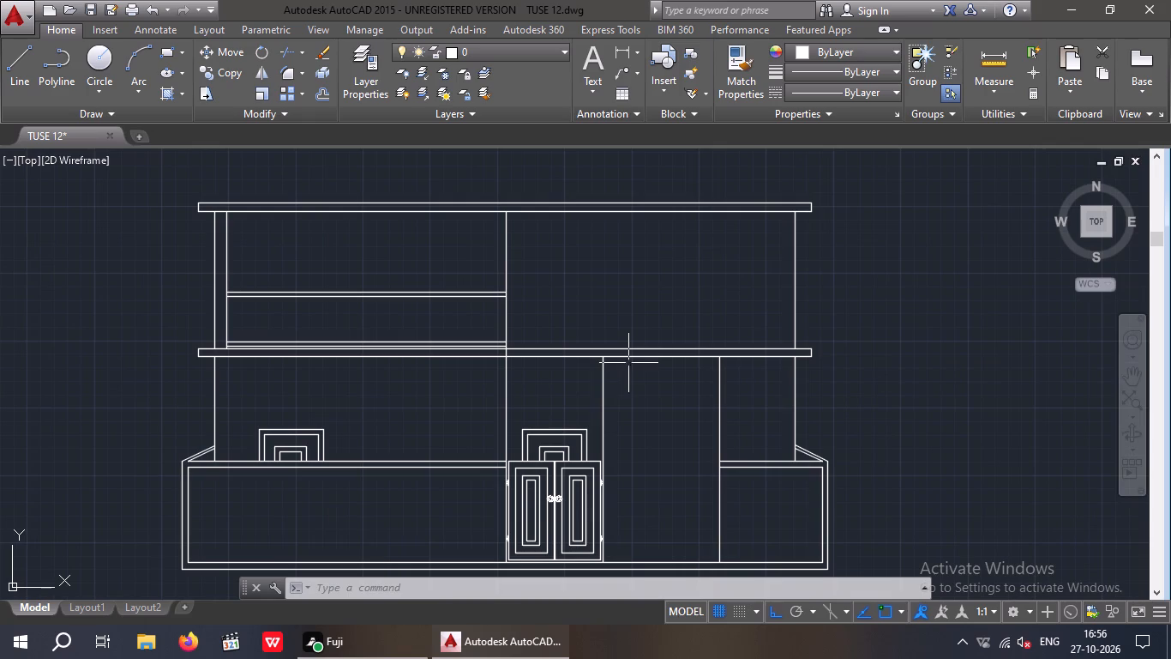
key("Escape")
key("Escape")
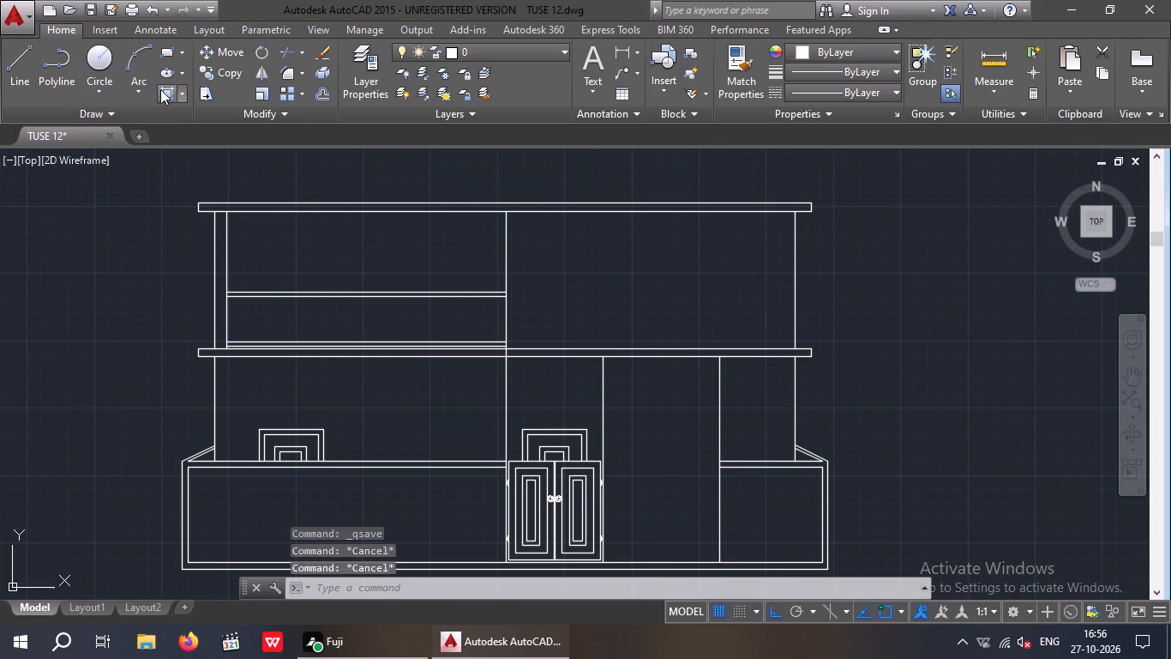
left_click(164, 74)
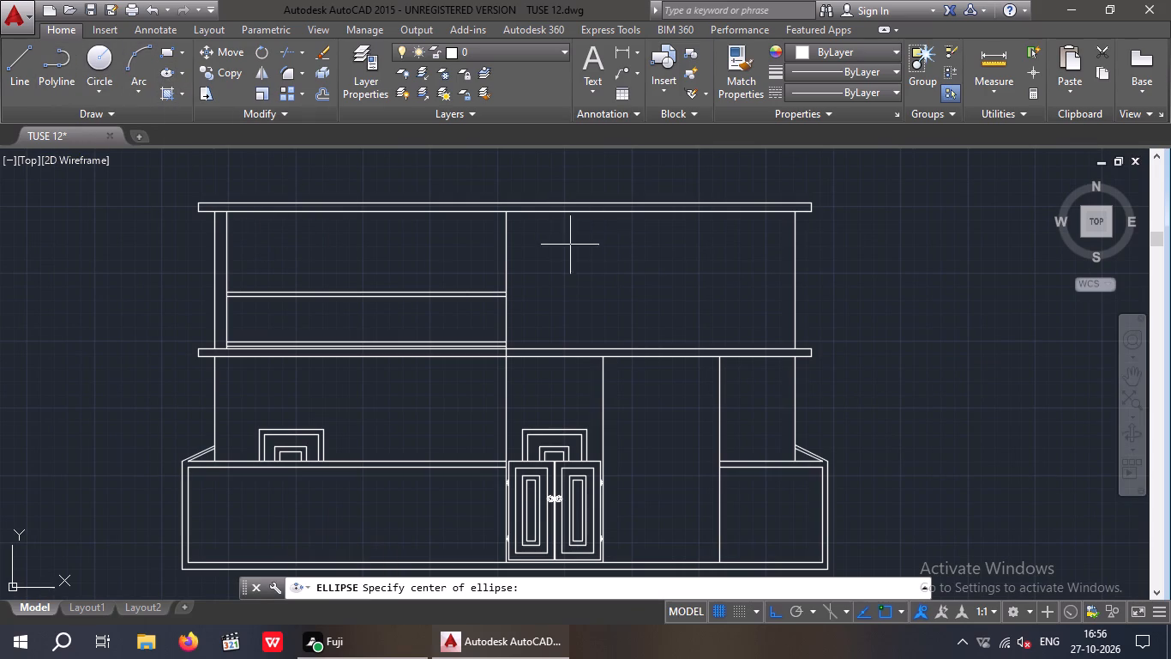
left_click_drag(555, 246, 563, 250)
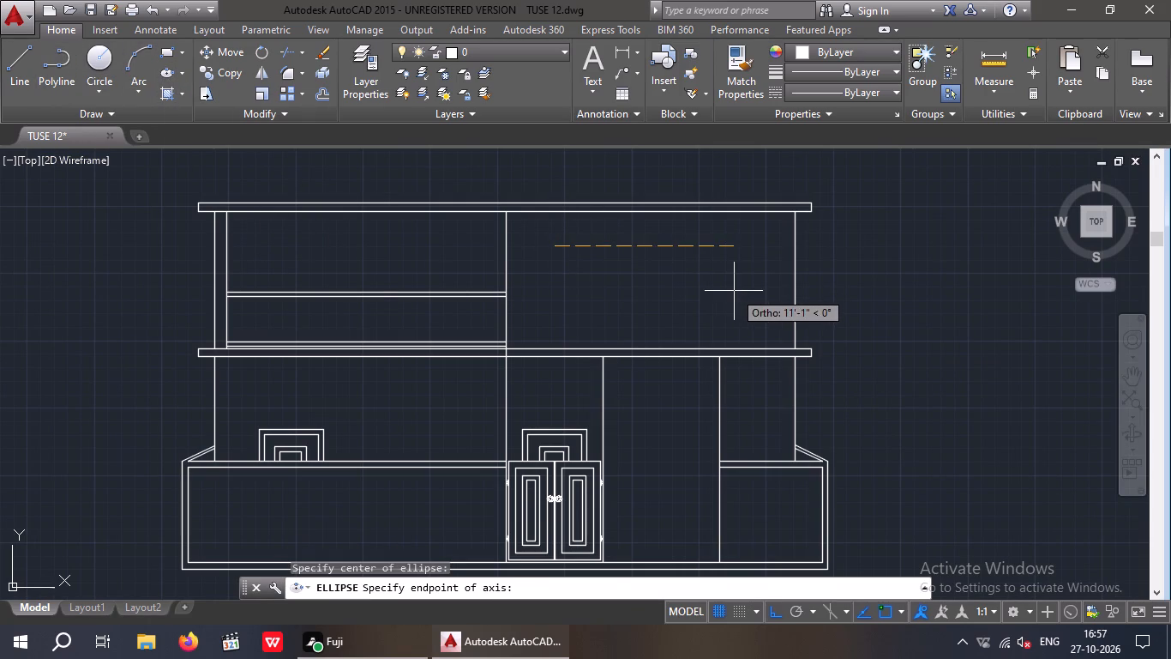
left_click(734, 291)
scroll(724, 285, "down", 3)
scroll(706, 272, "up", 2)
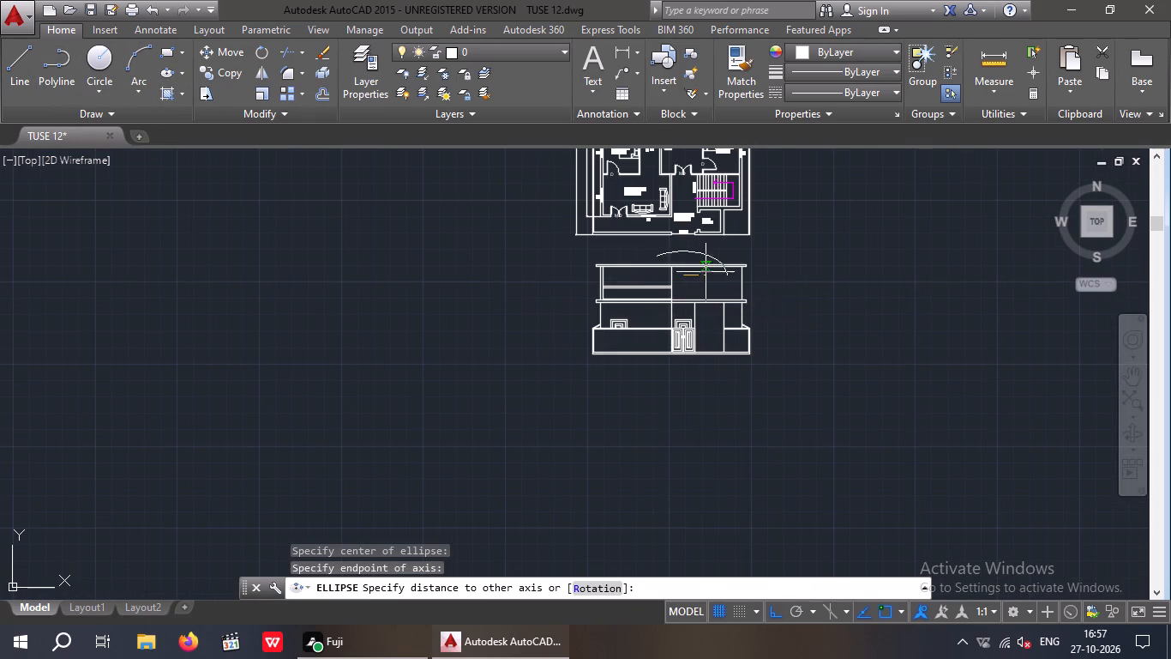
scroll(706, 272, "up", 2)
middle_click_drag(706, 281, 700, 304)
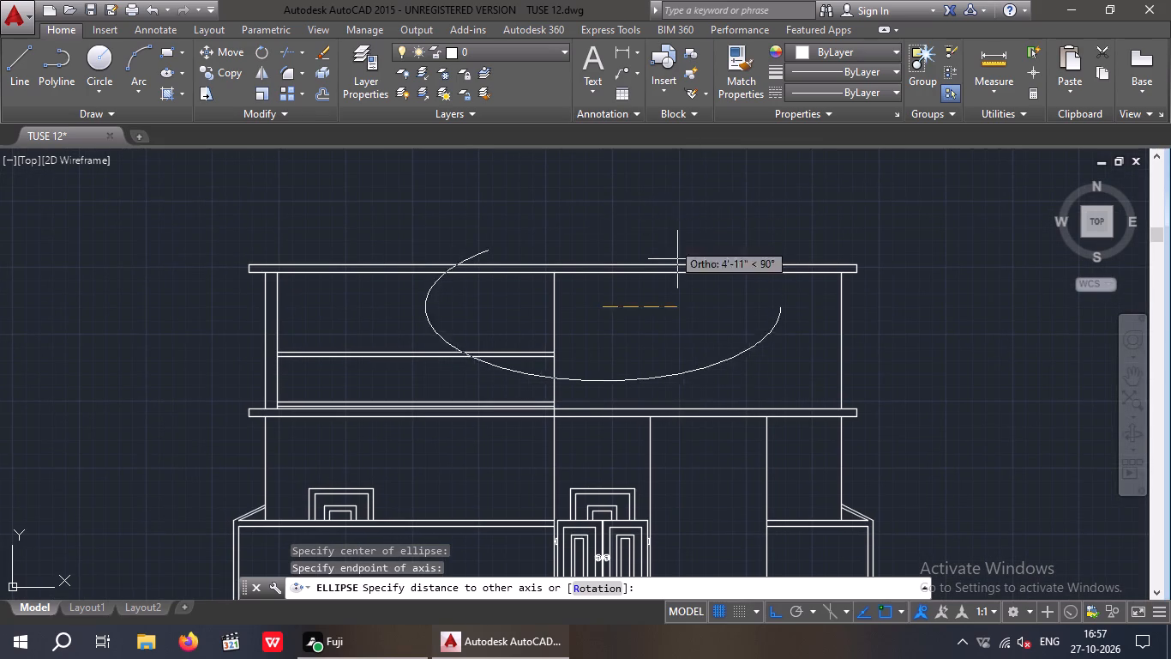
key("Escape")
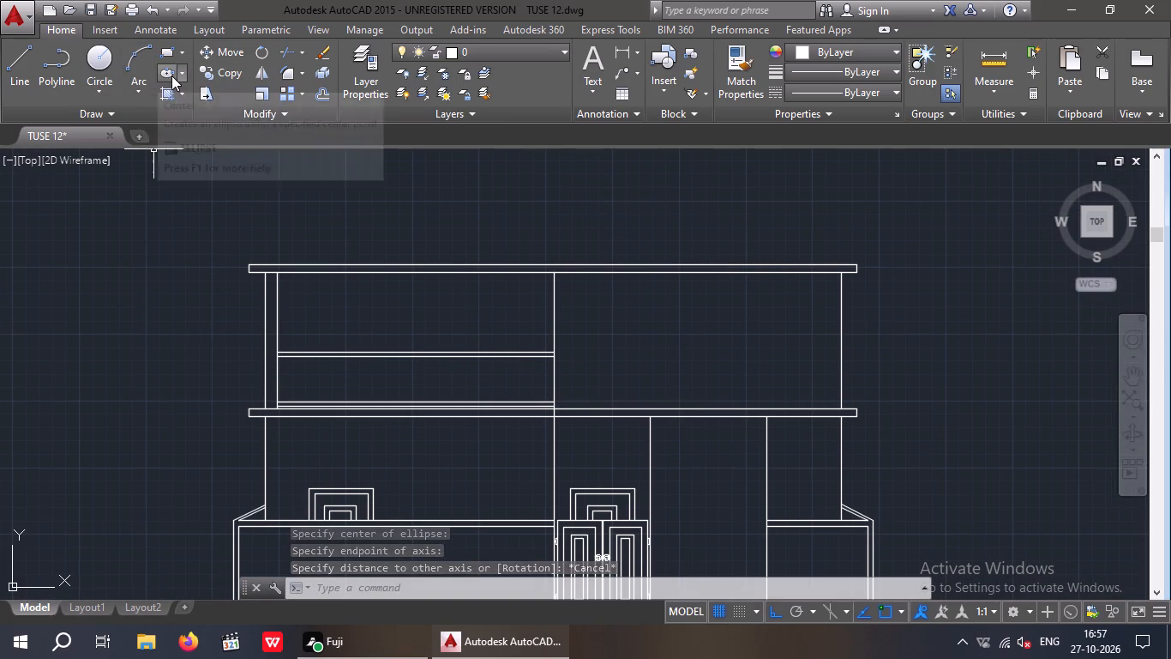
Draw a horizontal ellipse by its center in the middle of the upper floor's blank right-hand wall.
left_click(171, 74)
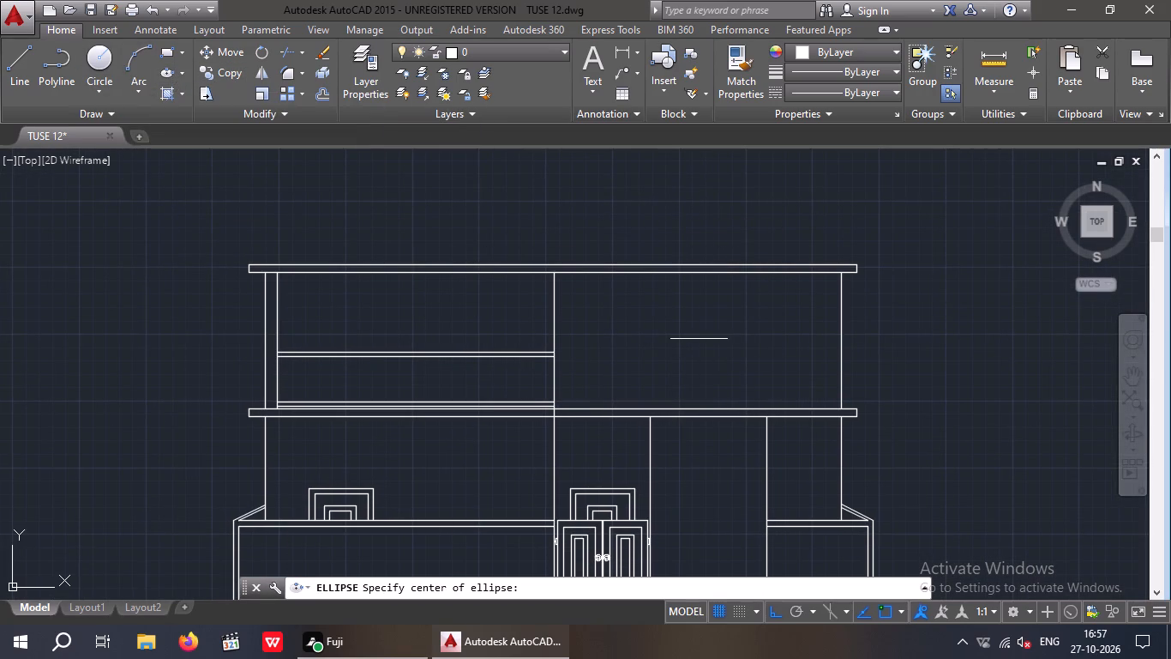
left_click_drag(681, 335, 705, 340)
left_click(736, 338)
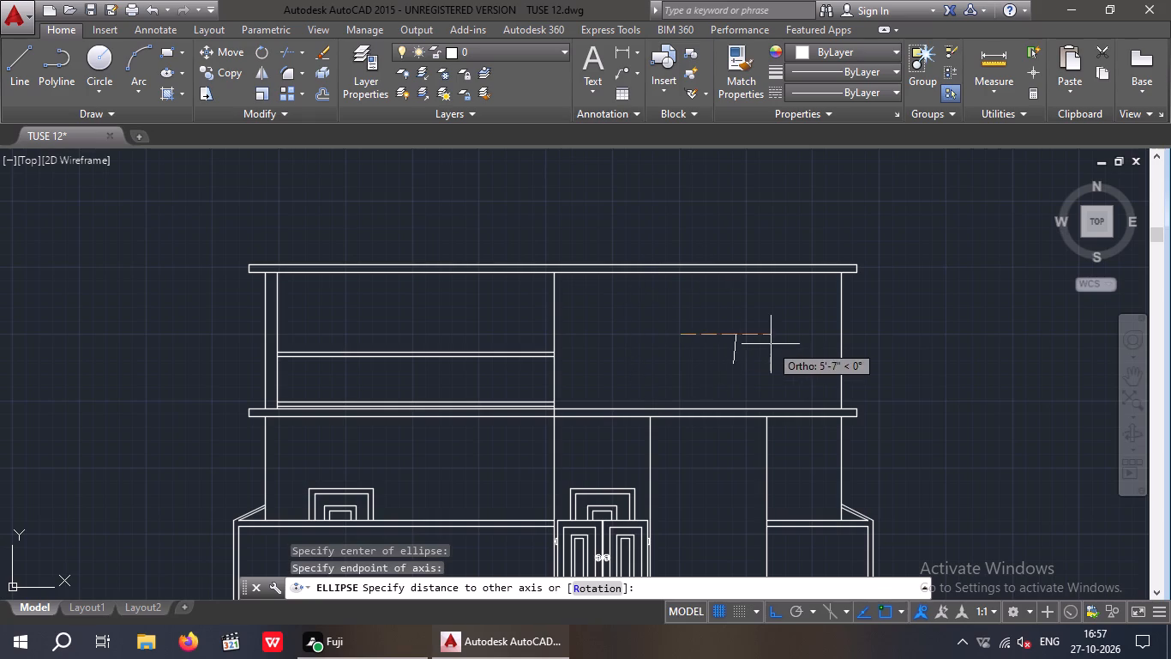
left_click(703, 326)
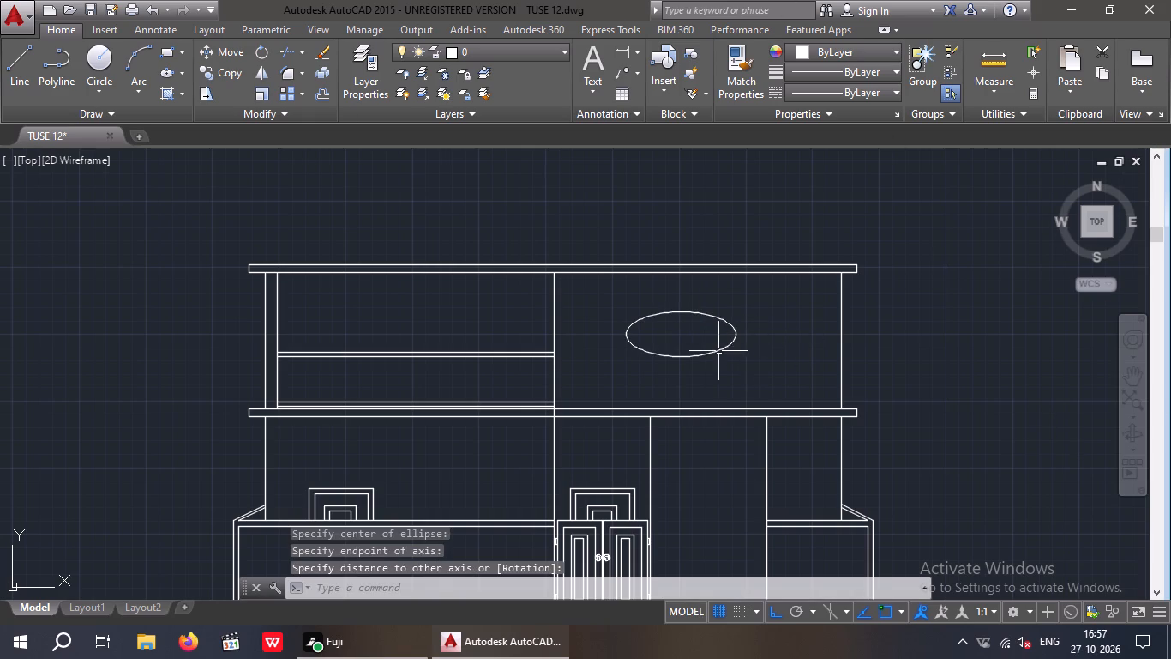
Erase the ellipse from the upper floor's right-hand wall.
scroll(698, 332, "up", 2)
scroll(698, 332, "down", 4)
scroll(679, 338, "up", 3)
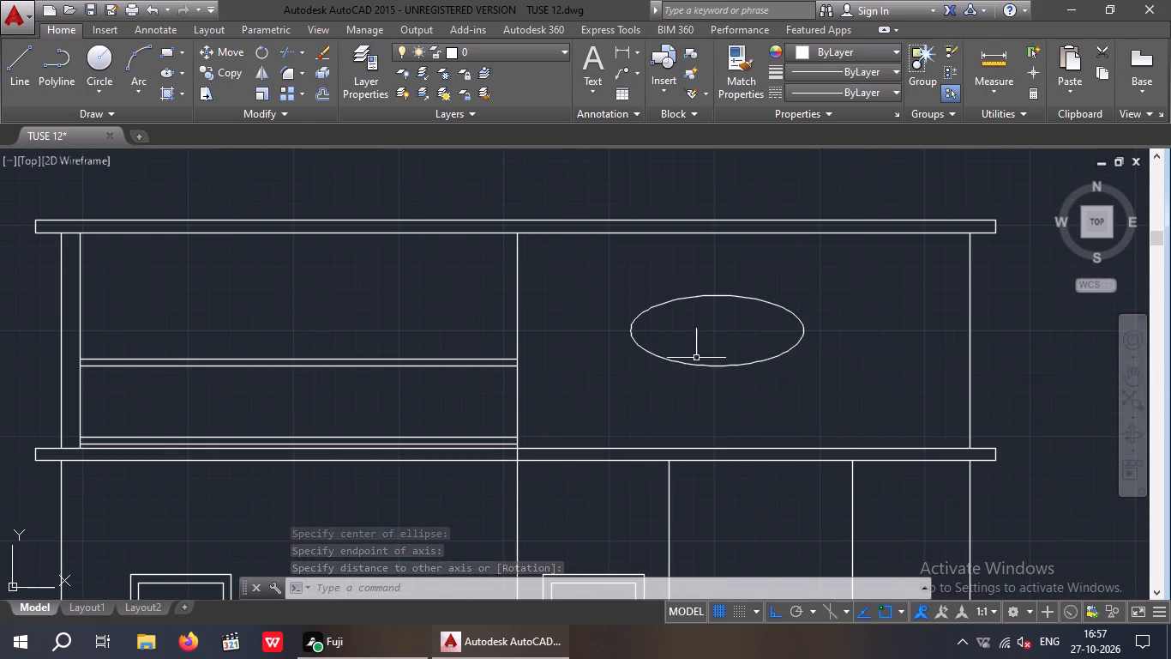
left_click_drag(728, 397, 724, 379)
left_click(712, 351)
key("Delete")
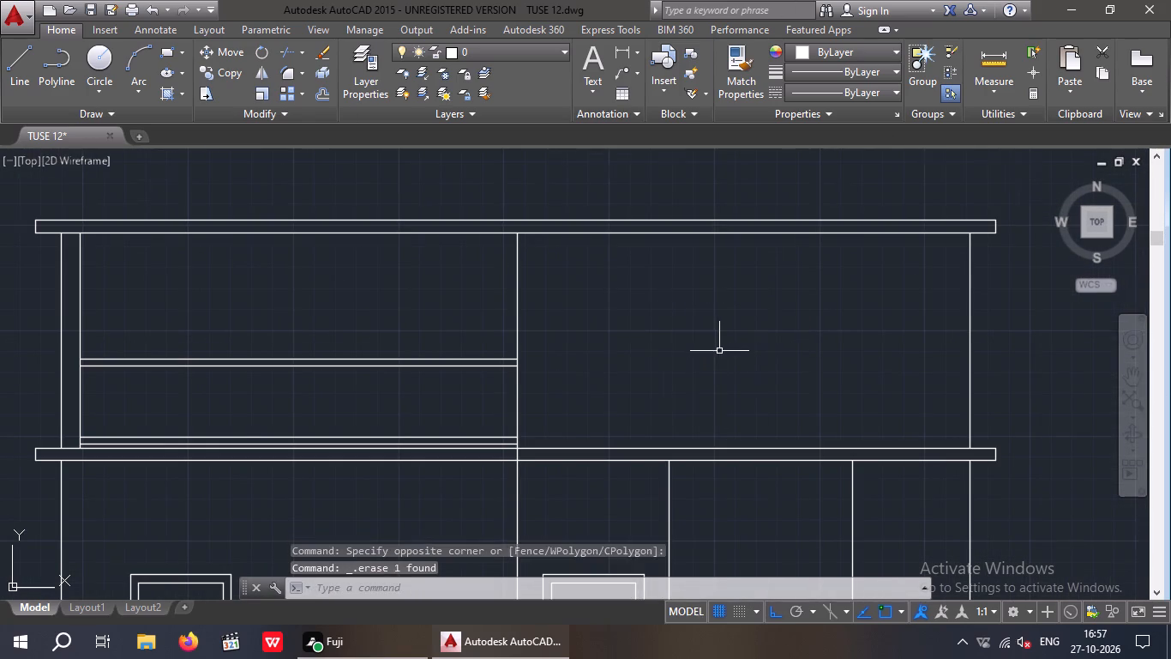
With Ortho off, draw a short diagonal line rising to the right near the left end of the upper-floor balcony railing panel.
scroll(719, 350, "down", 3)
middle_click_drag(718, 396, 699, 403)
scroll(589, 374, "up", 3)
middle_click_drag(591, 369, 594, 334)
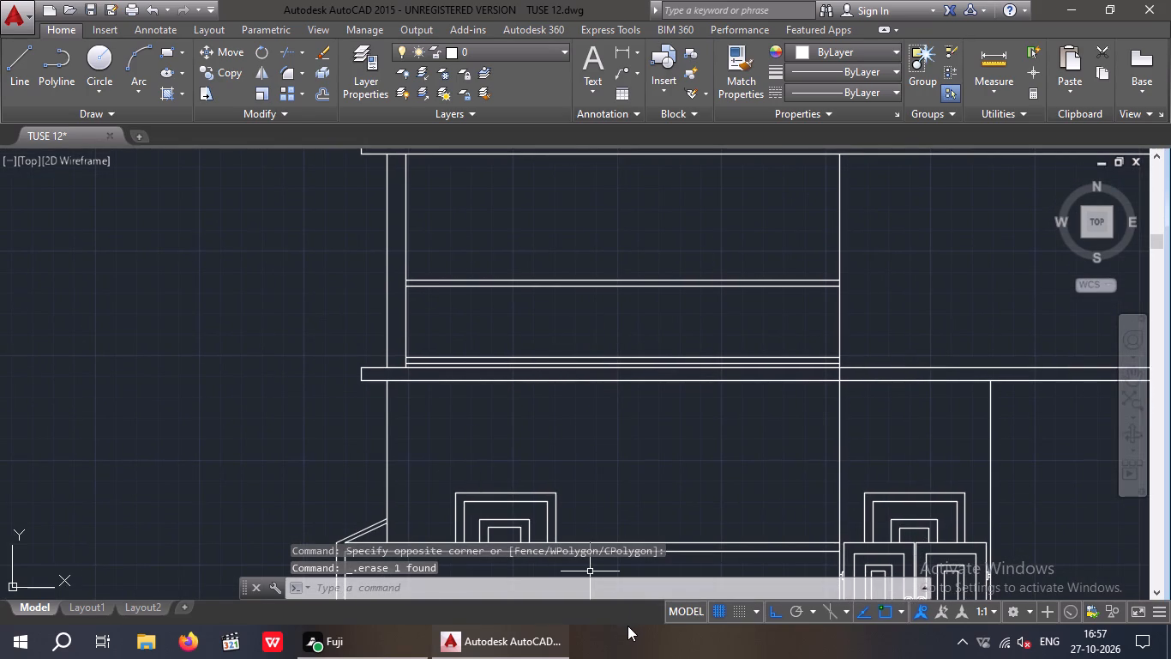
key("l")
key("space")
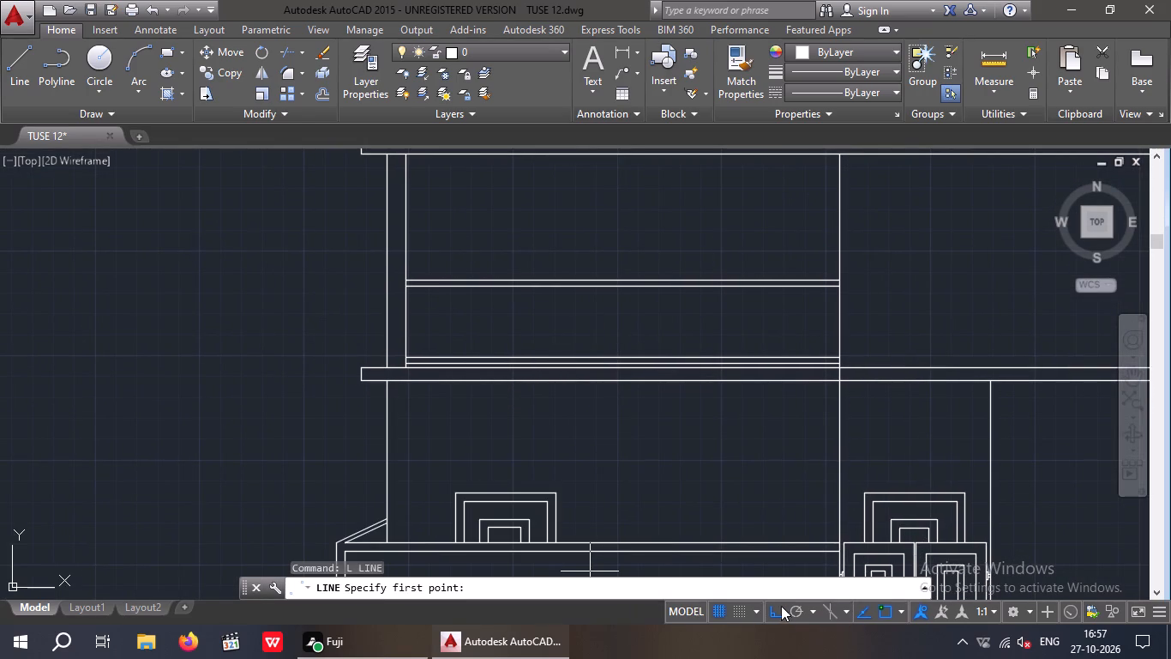
left_click(772, 610)
scroll(437, 311, "up", 4)
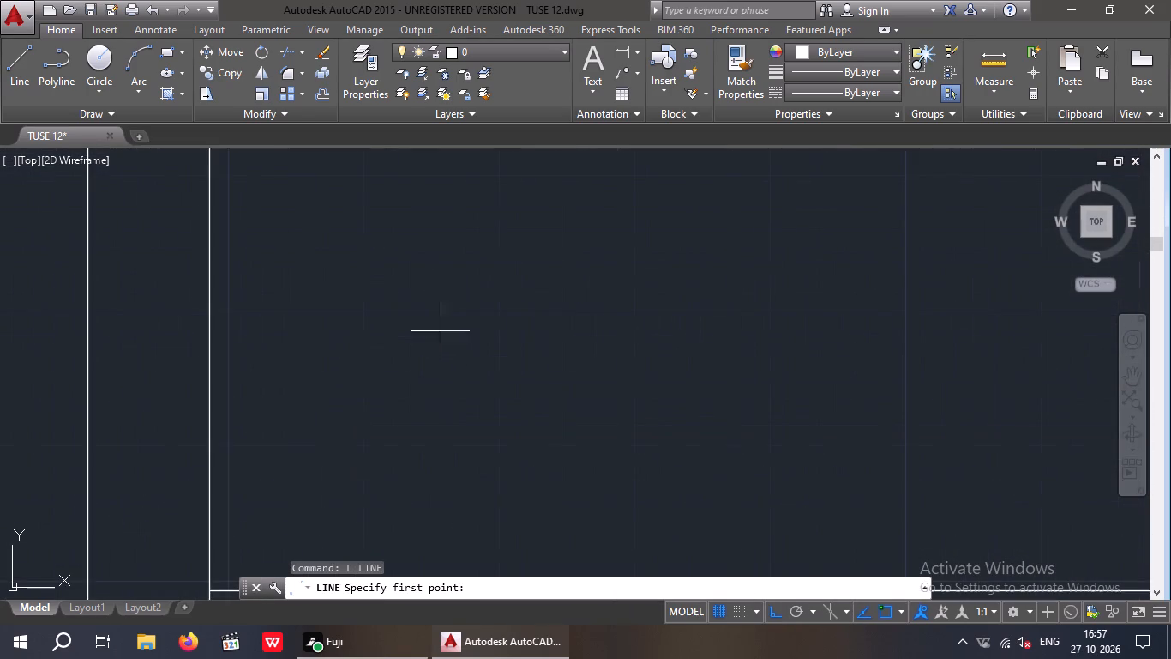
scroll(467, 348, "down", 2)
middle_click_drag(467, 347, 342, 329)
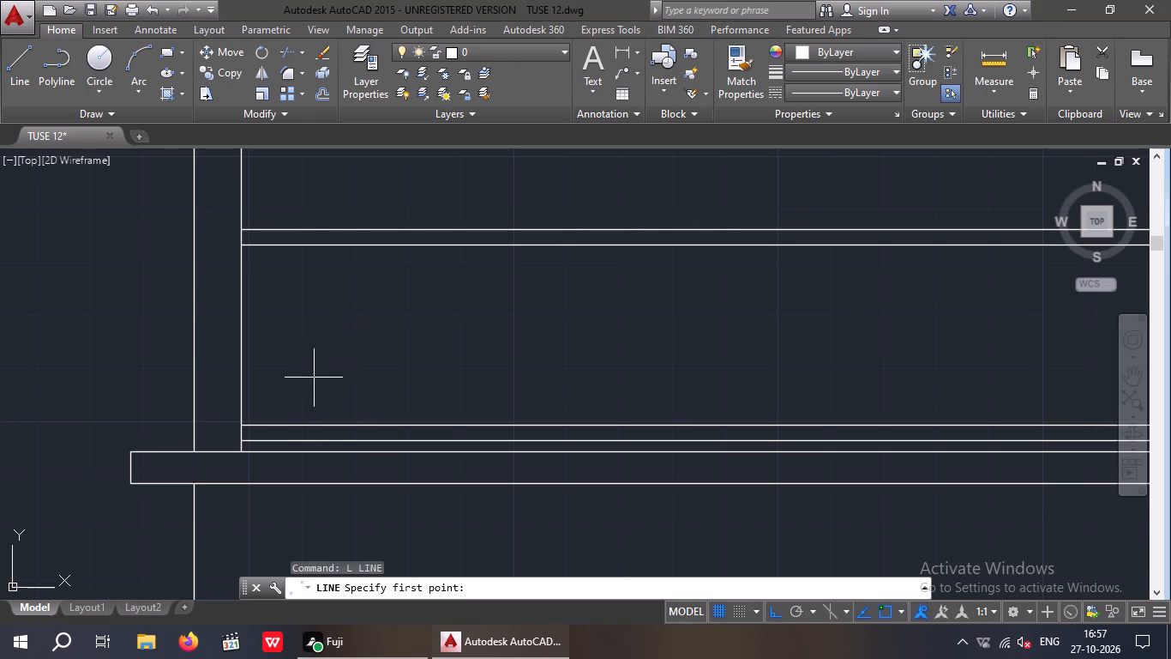
left_click_drag(298, 368, 309, 360)
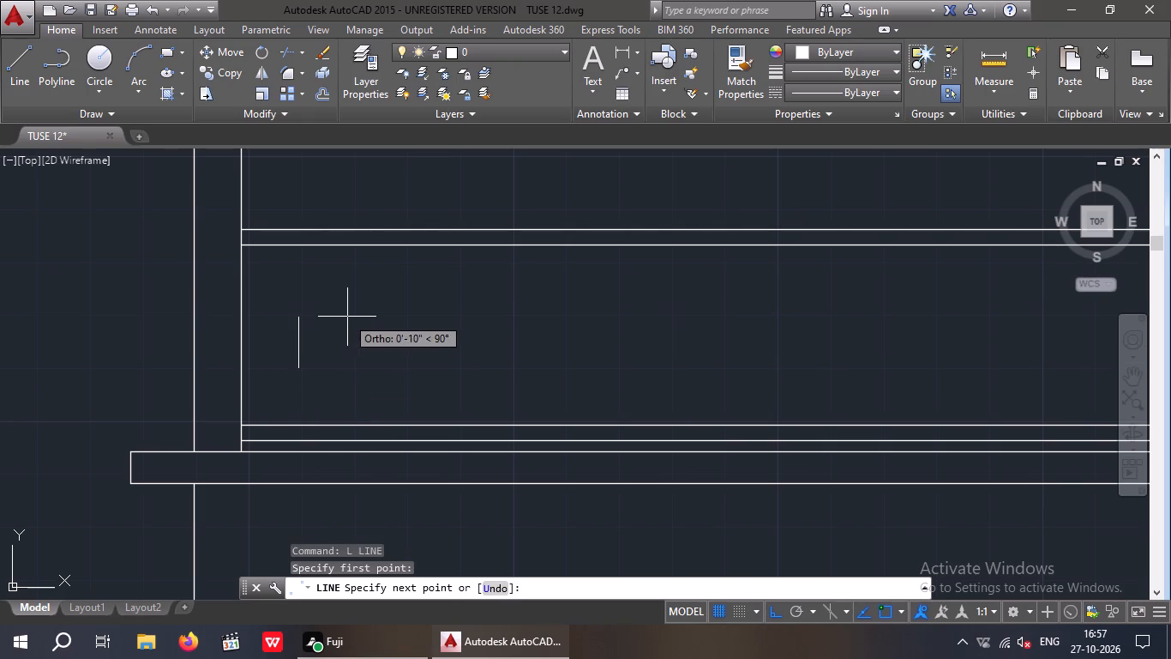
left_click(772, 611)
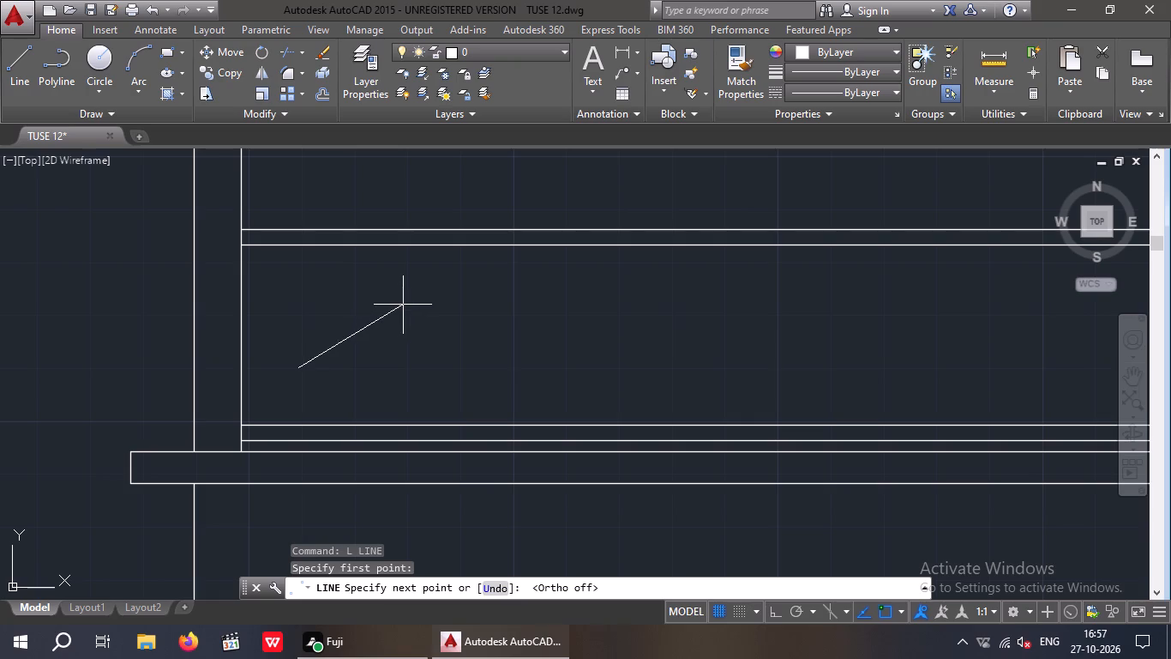
left_click(380, 311)
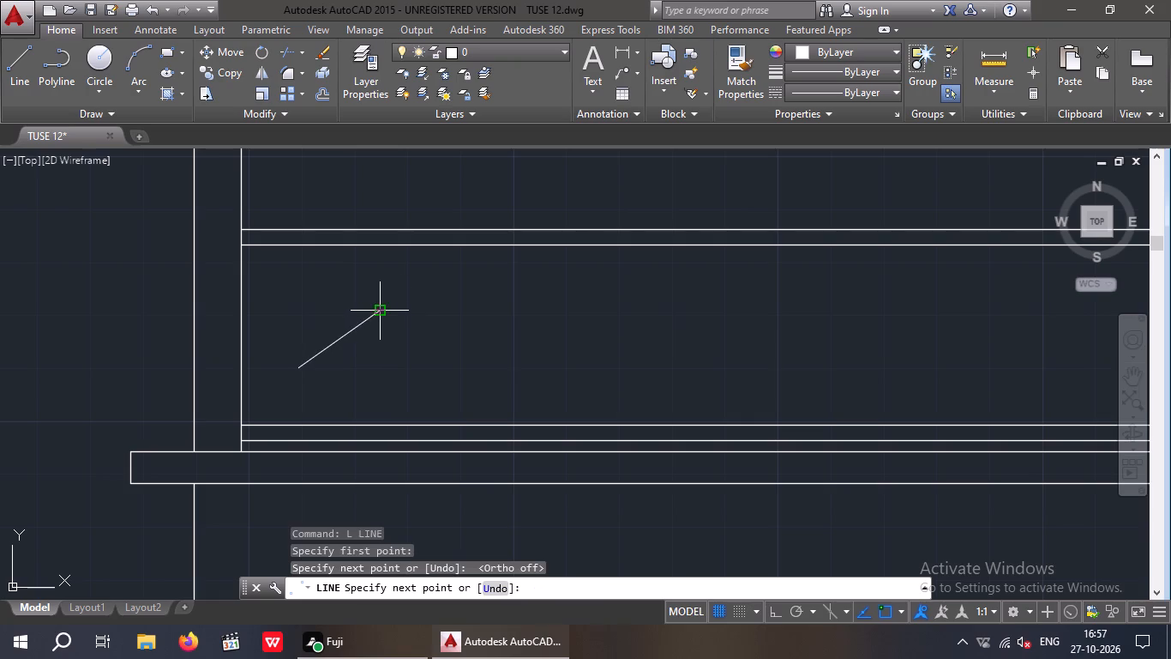
key("space")
Draw two shorter diagonal lines roughly parallel to the first, one below and one above it, as a glass symbol.
key("space")
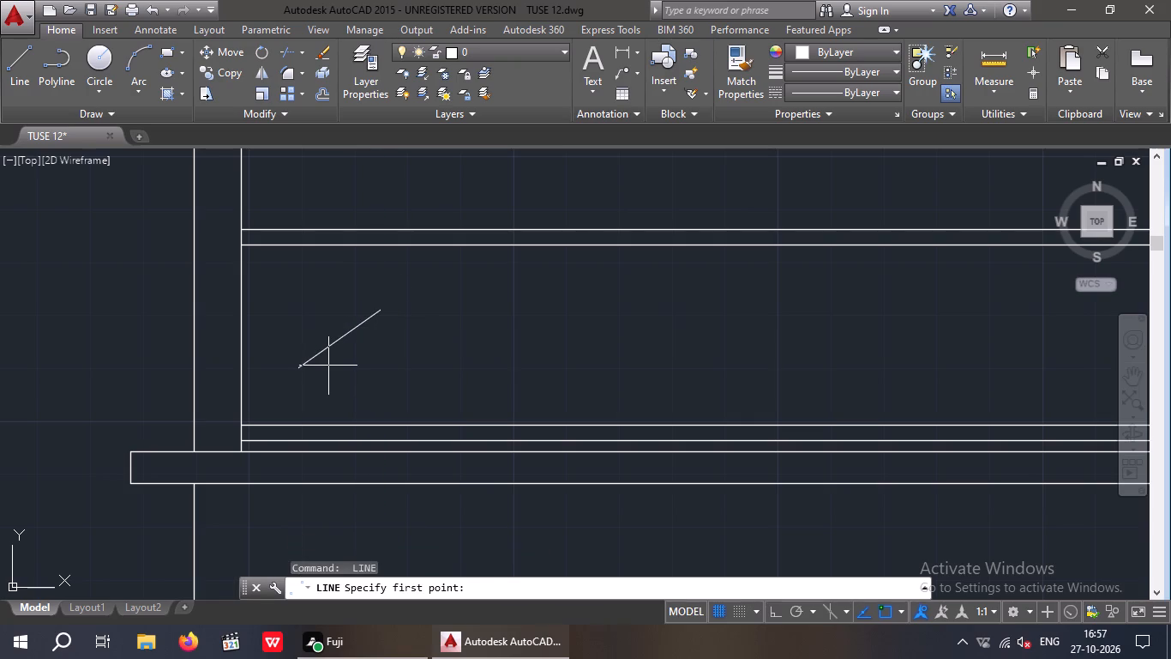
left_click(328, 366)
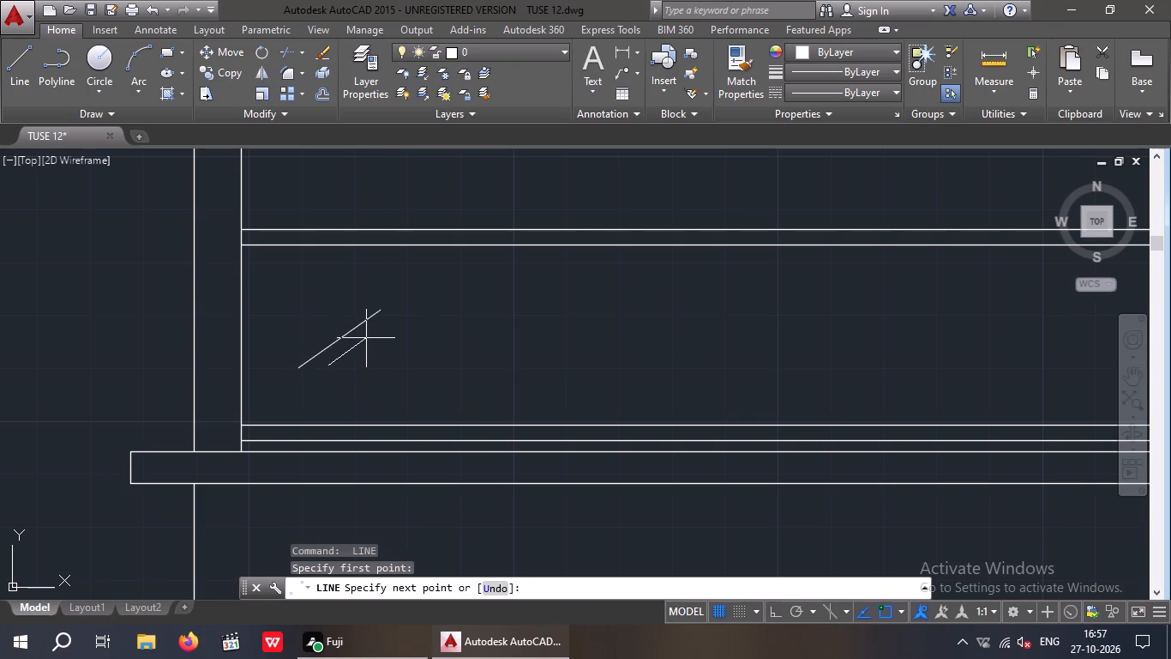
left_click(371, 335)
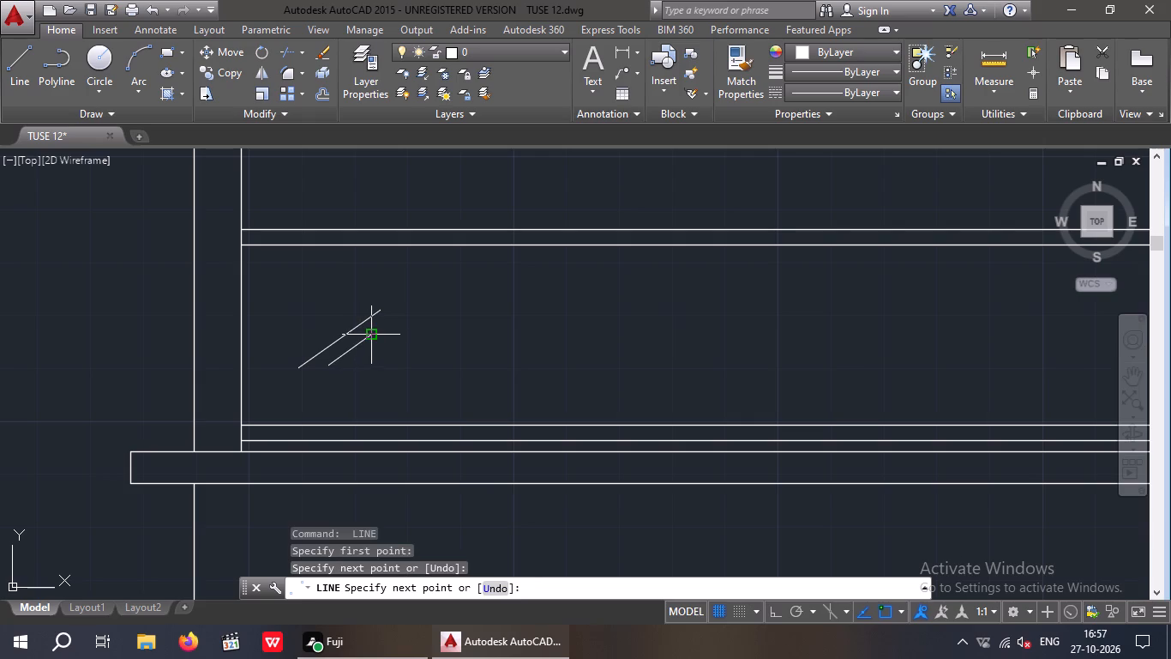
key("space")
key("space")
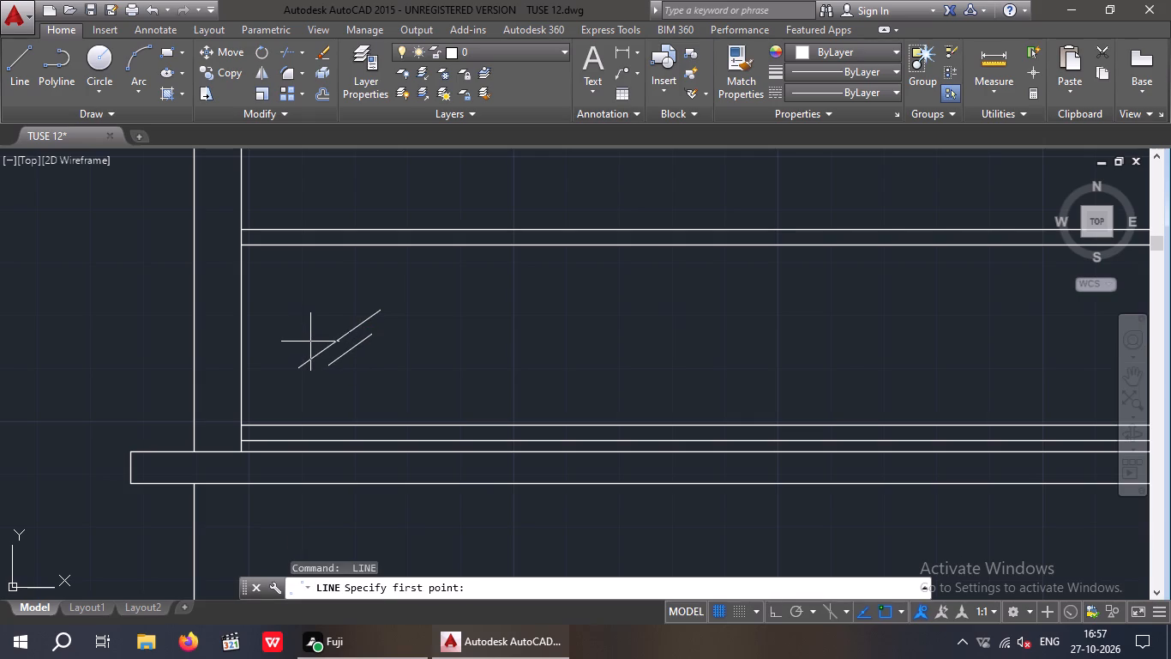
left_click(310, 342)
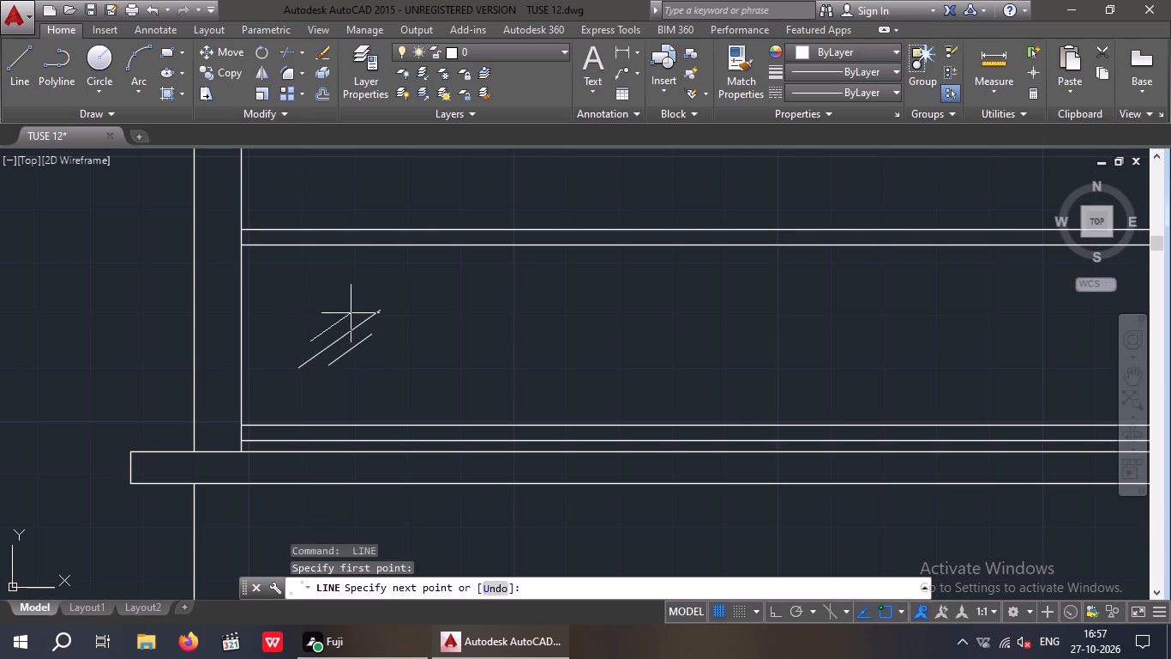
left_click(351, 313)
key("space")
Copy the three diagonal glass lines to the middle and near the right end of the balcony railing panel.
left_click_drag(374, 373, 366, 365)
left_click(327, 295)
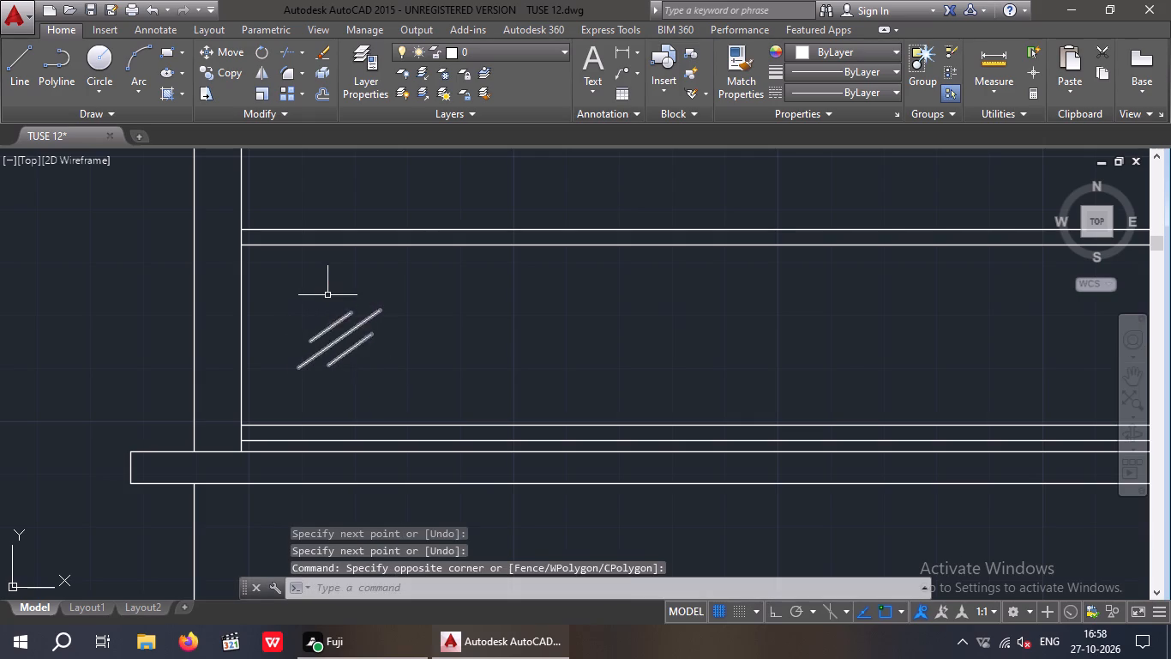
left_click(229, 77)
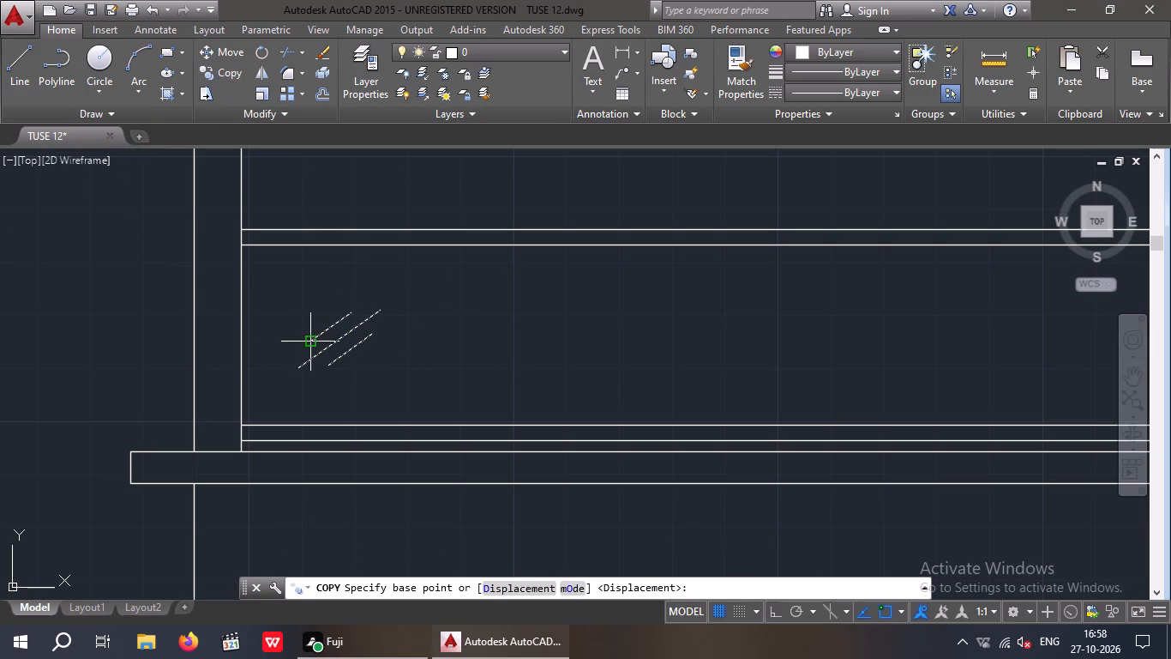
left_click(334, 338)
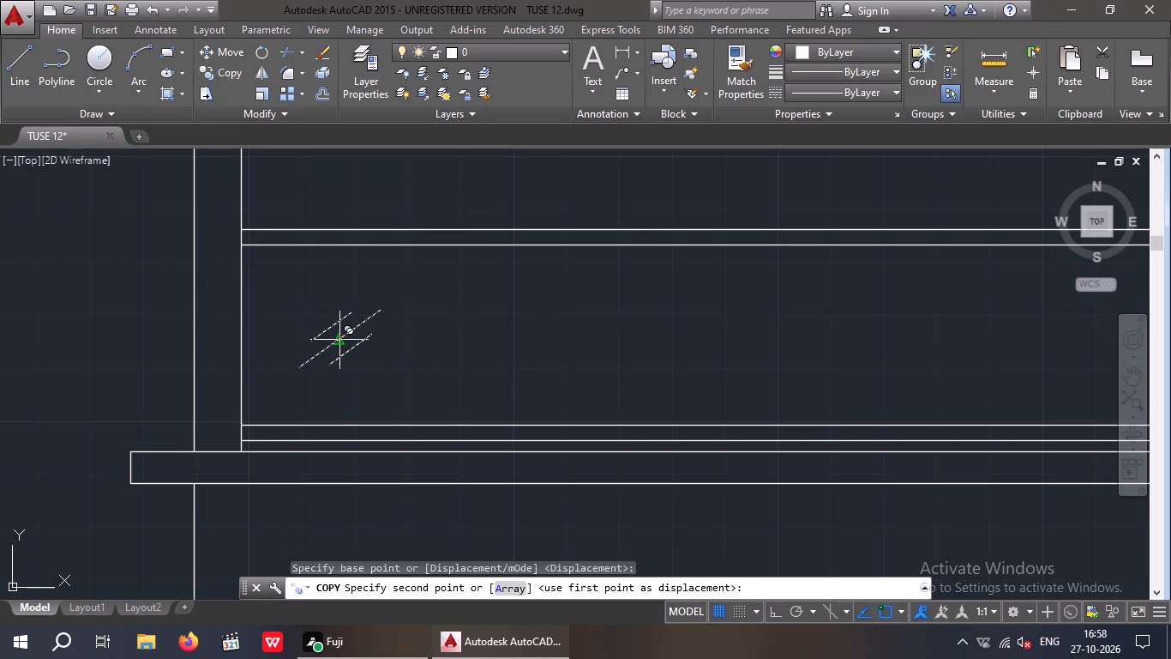
scroll(453, 340, "down", 1)
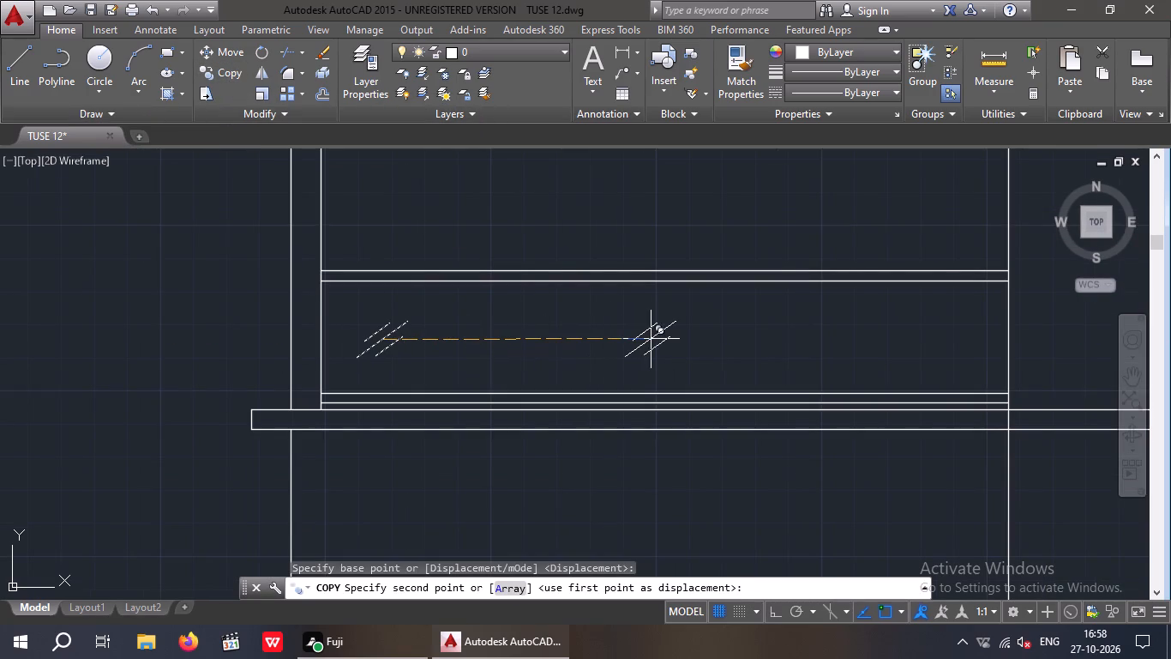
left_click(647, 342)
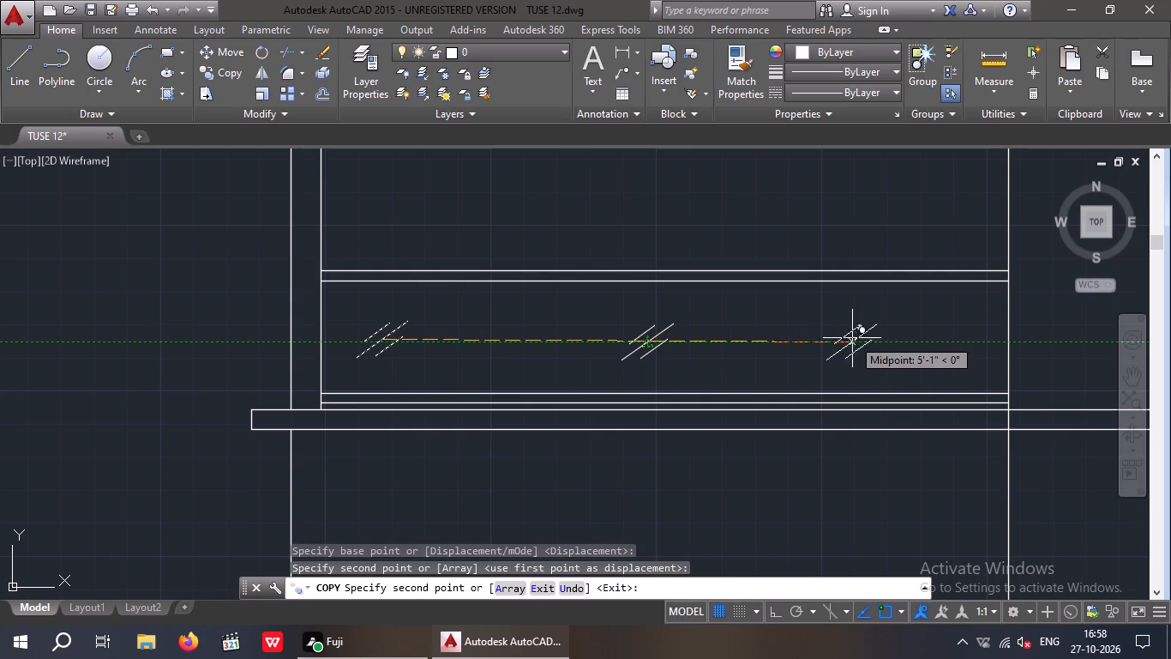
left_click(910, 339)
scroll(905, 335, "down", 3)
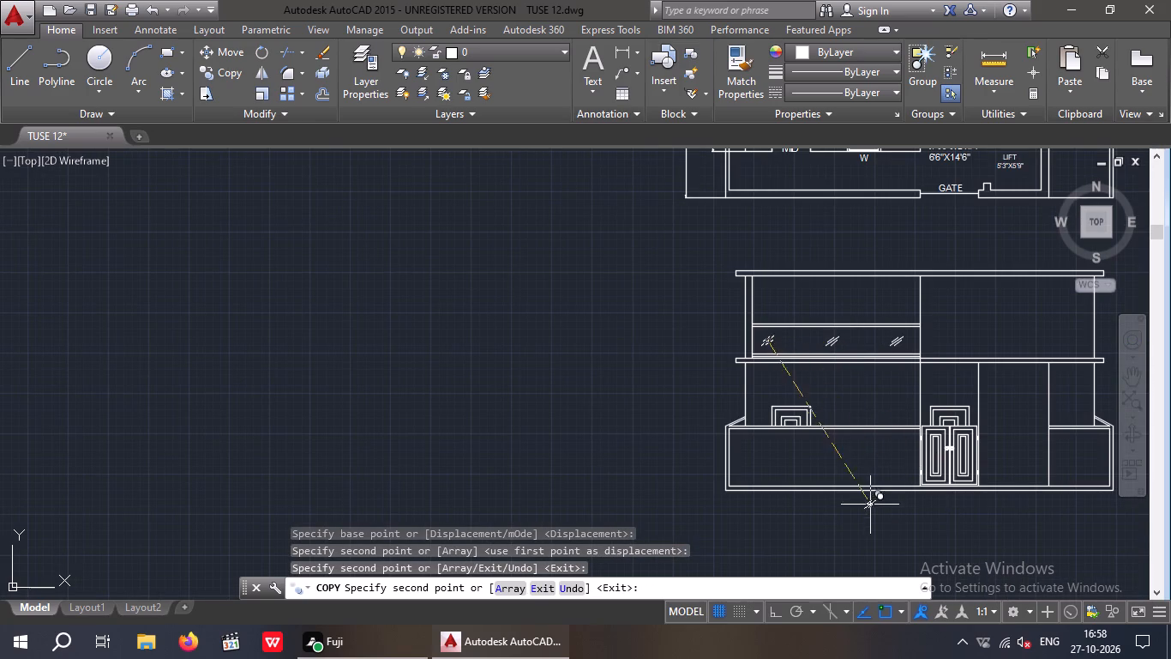
key("Escape")
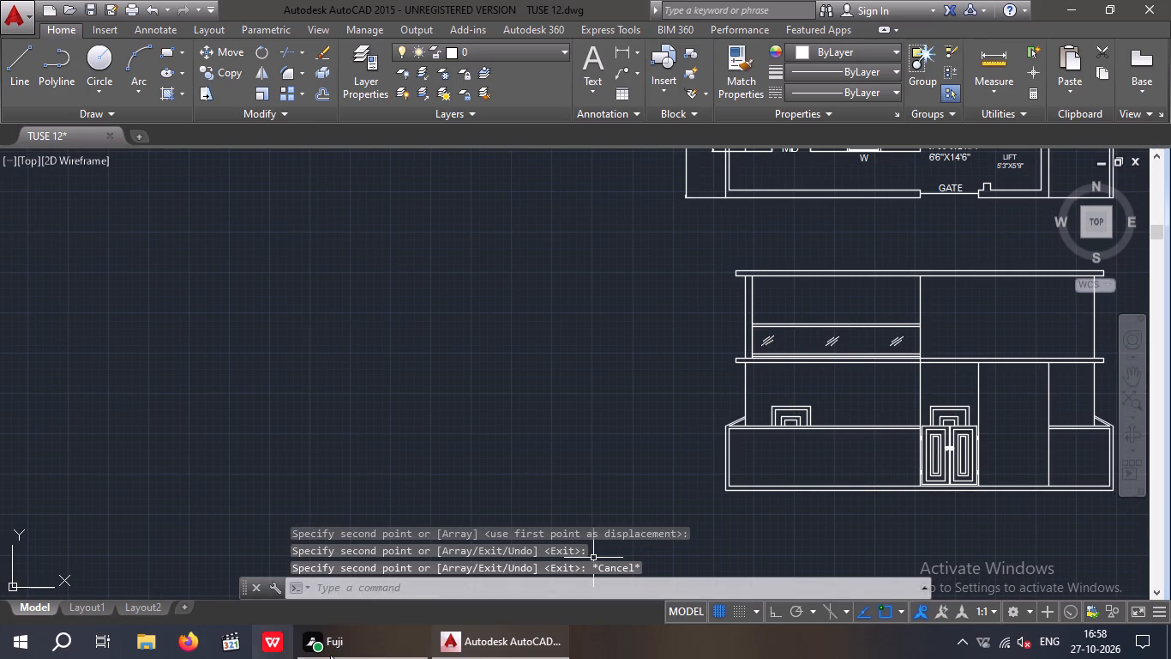
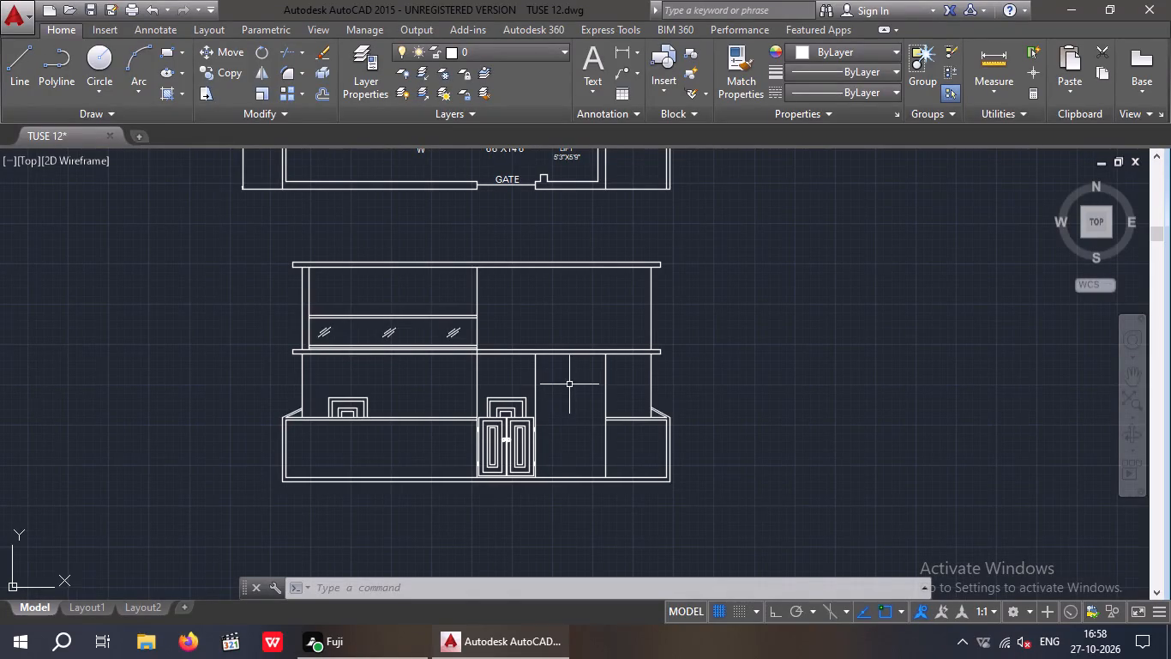
Extend the two ground-floor vertical lines bounding the bay beside the two-leaf gate up through the floor slab to the roof slab.
middle_click_drag(571, 384, 531, 389)
scroll(530, 402, "up", 1)
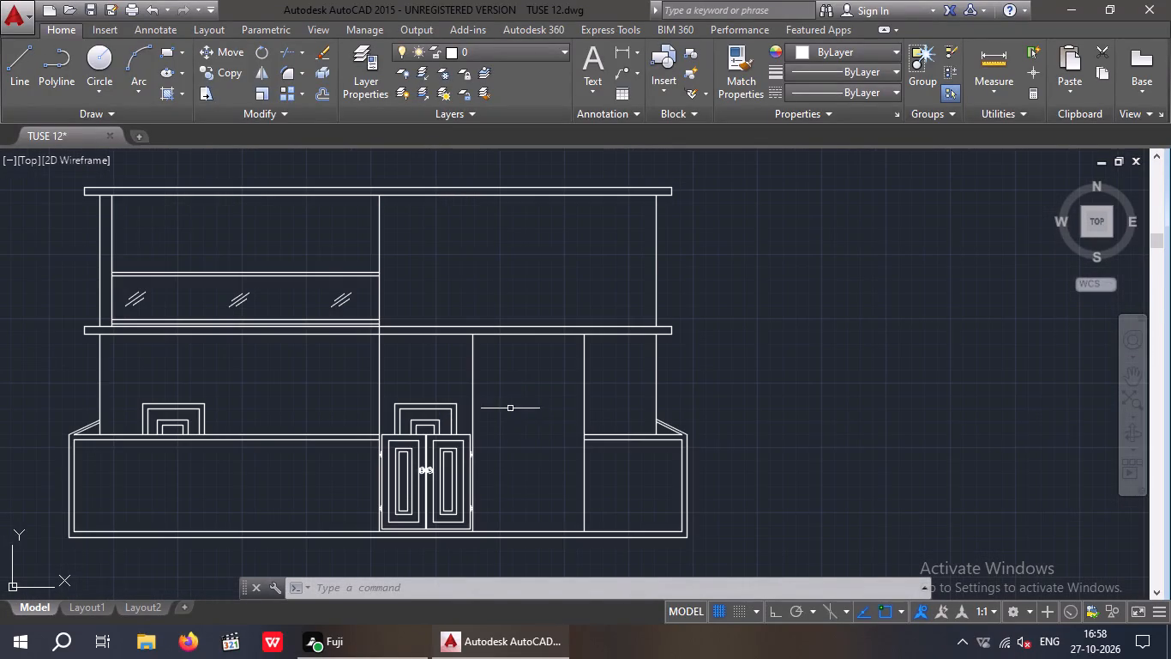
middle_click_drag(548, 453, 544, 475)
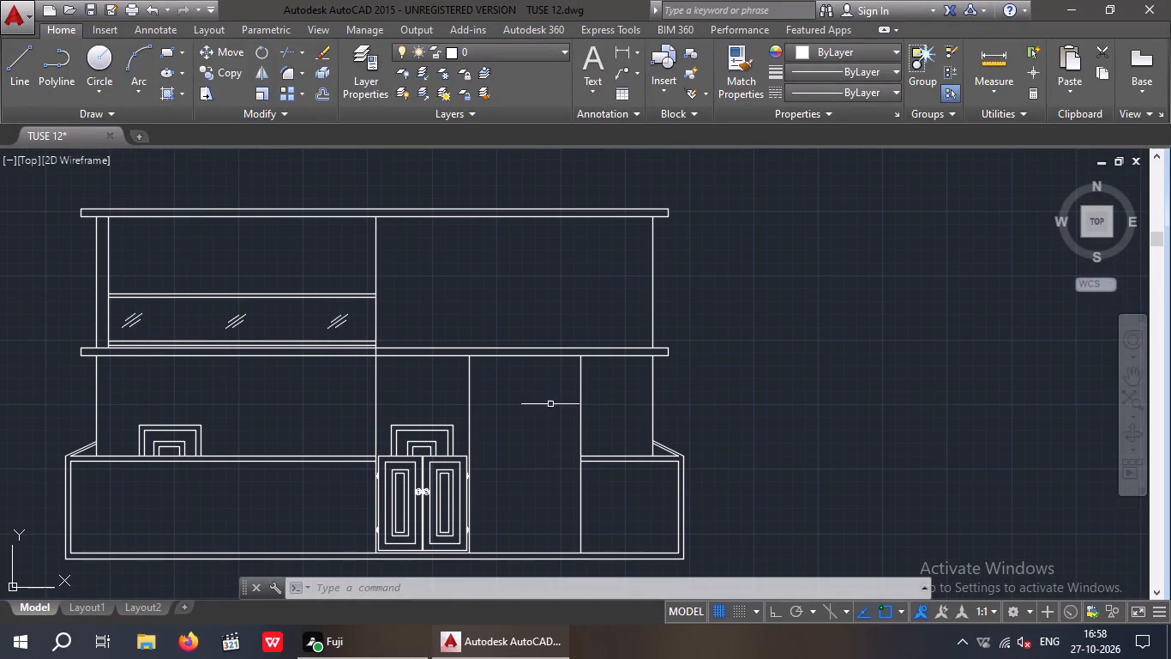
middle_click_drag(543, 419, 529, 446)
middle_click_drag(544, 467, 521, 487)
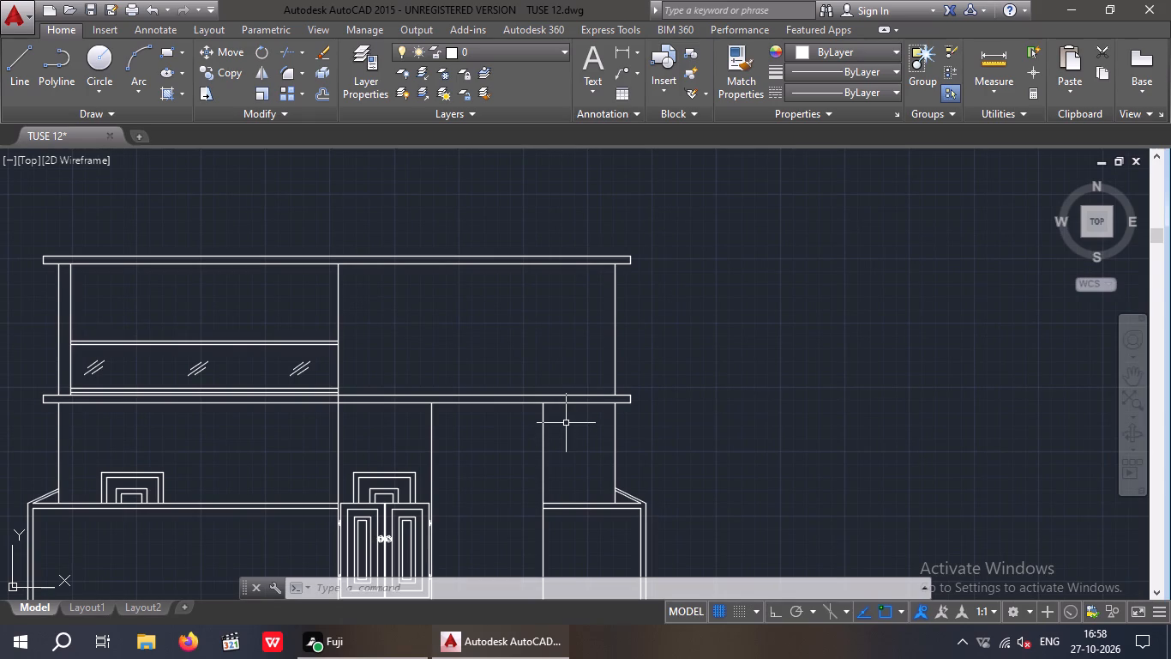
key("Escape")
key("Escape")
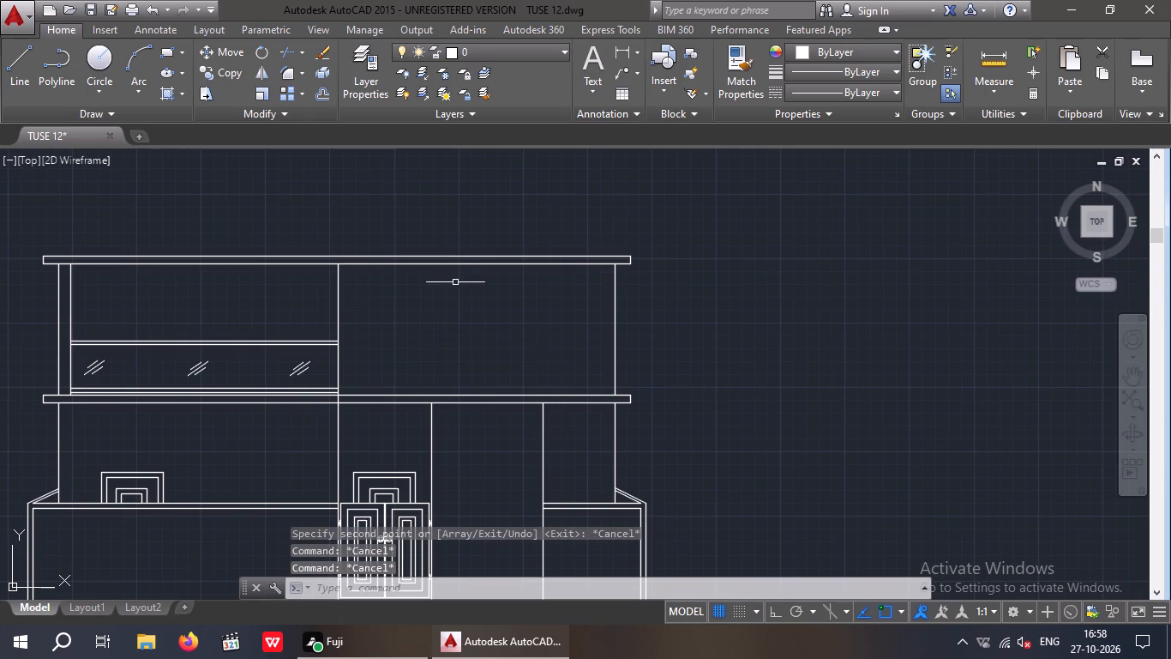
key("Escape")
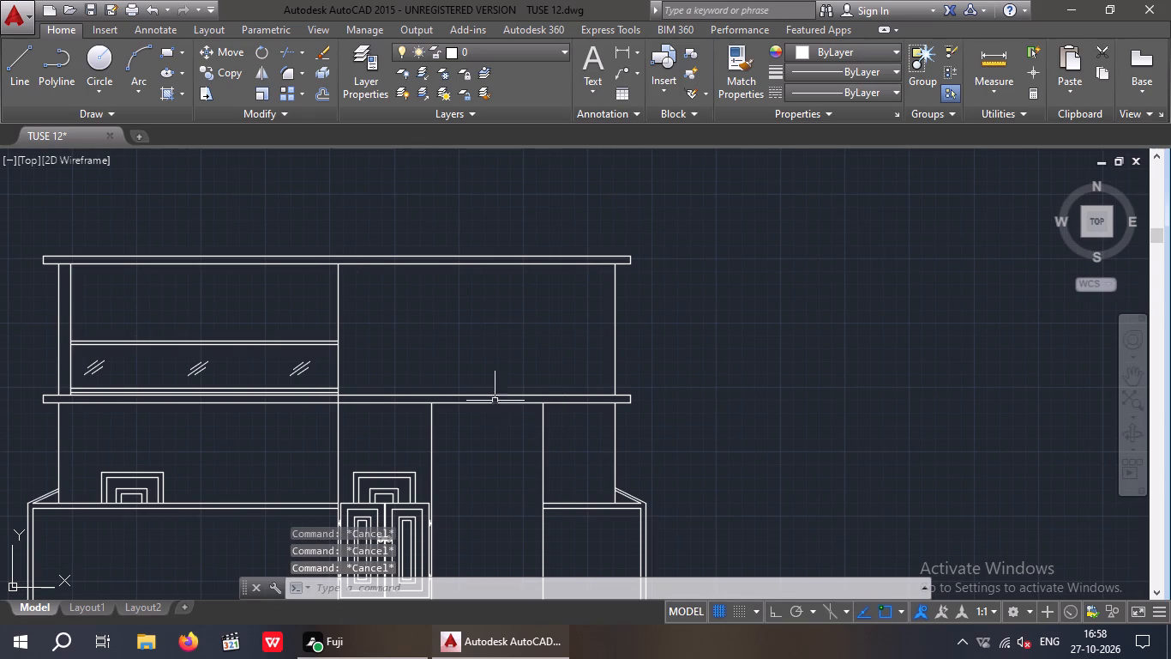
key("e")
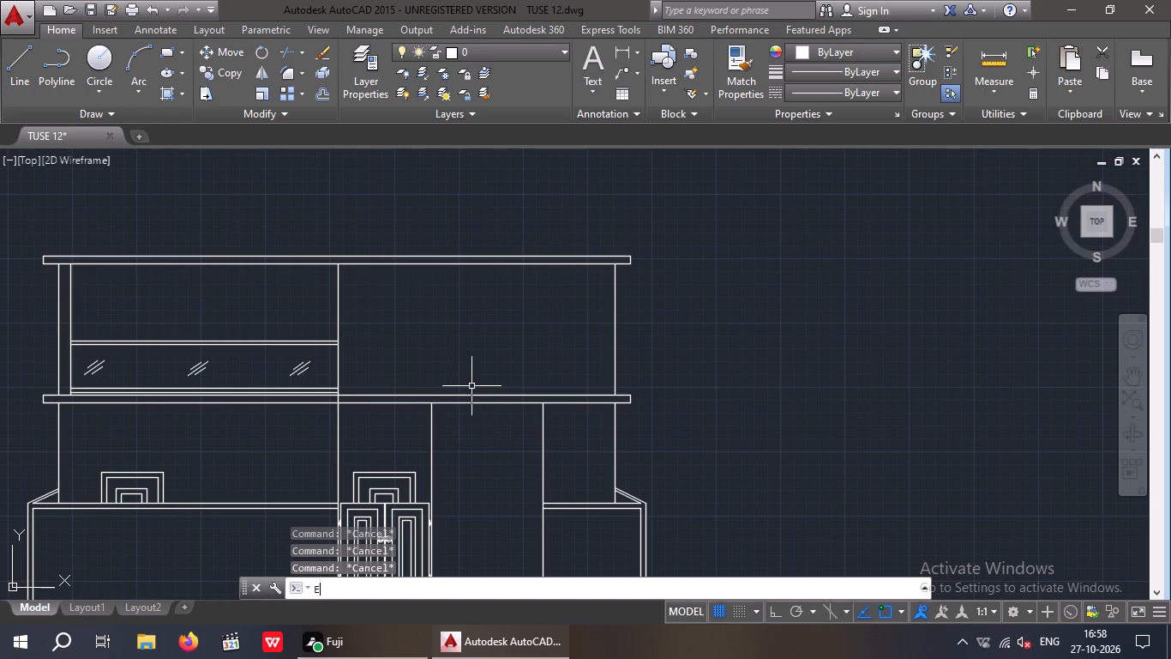
key("x")
key("space")
key("space")
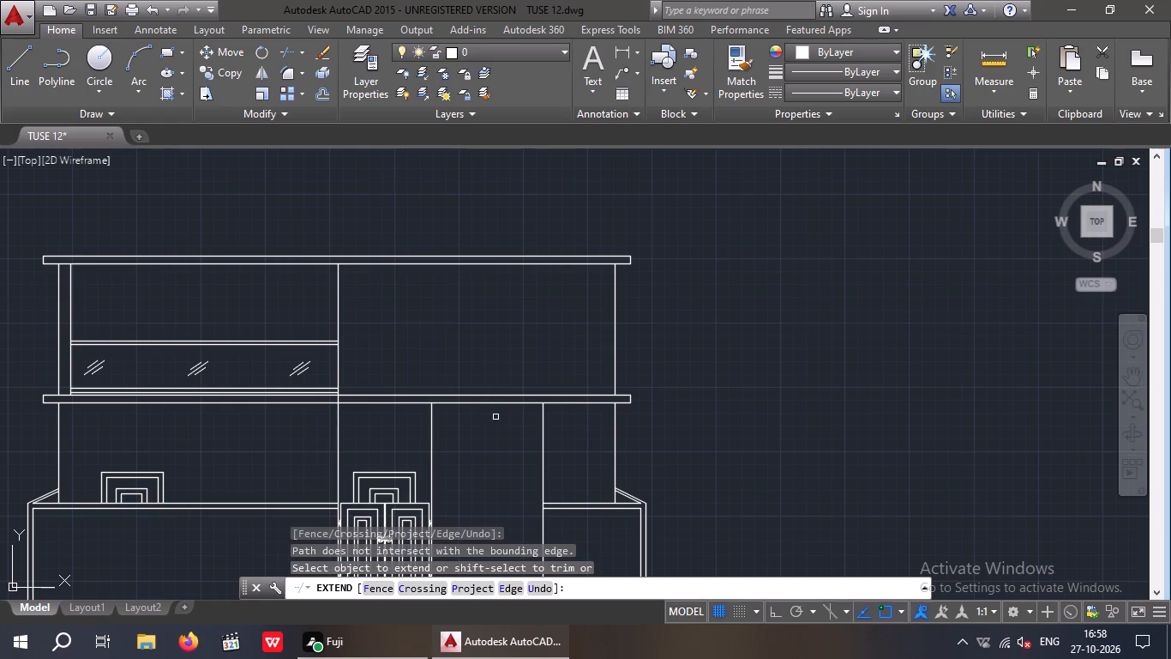
left_click(433, 434)
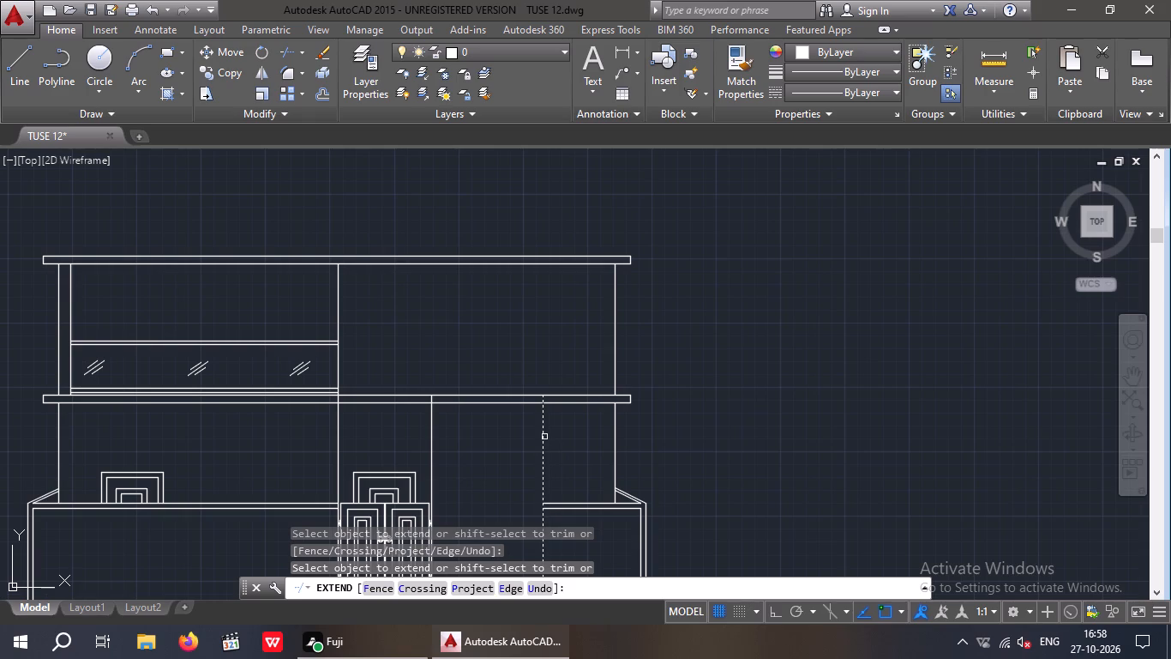
left_click(544, 436)
left_click(543, 421)
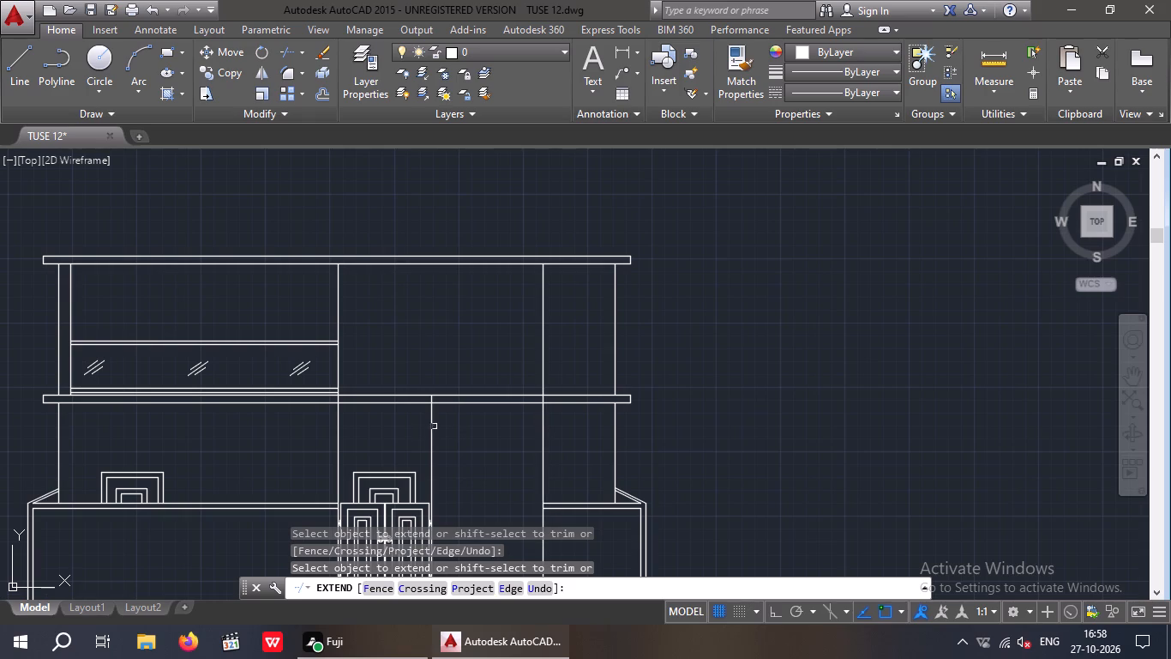
left_click(431, 429)
scroll(441, 421, "down", 1)
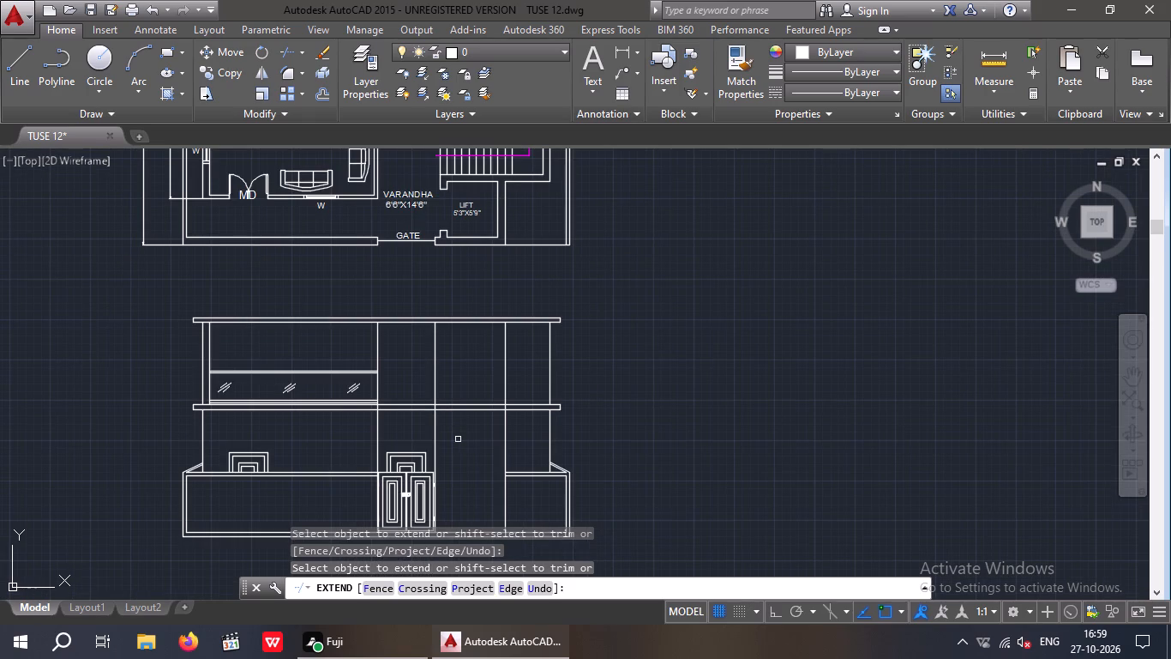
middle_click_drag(444, 468, 429, 521)
scroll(424, 478, "down", 1)
scroll(422, 476, "up", 2)
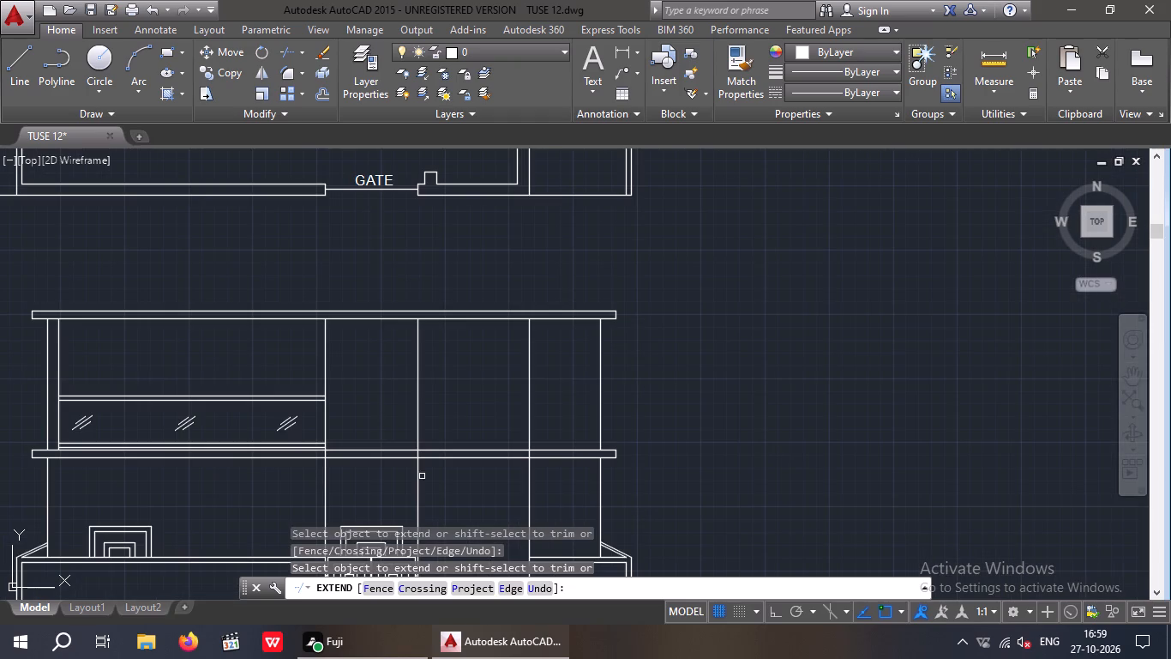
key("Escape")
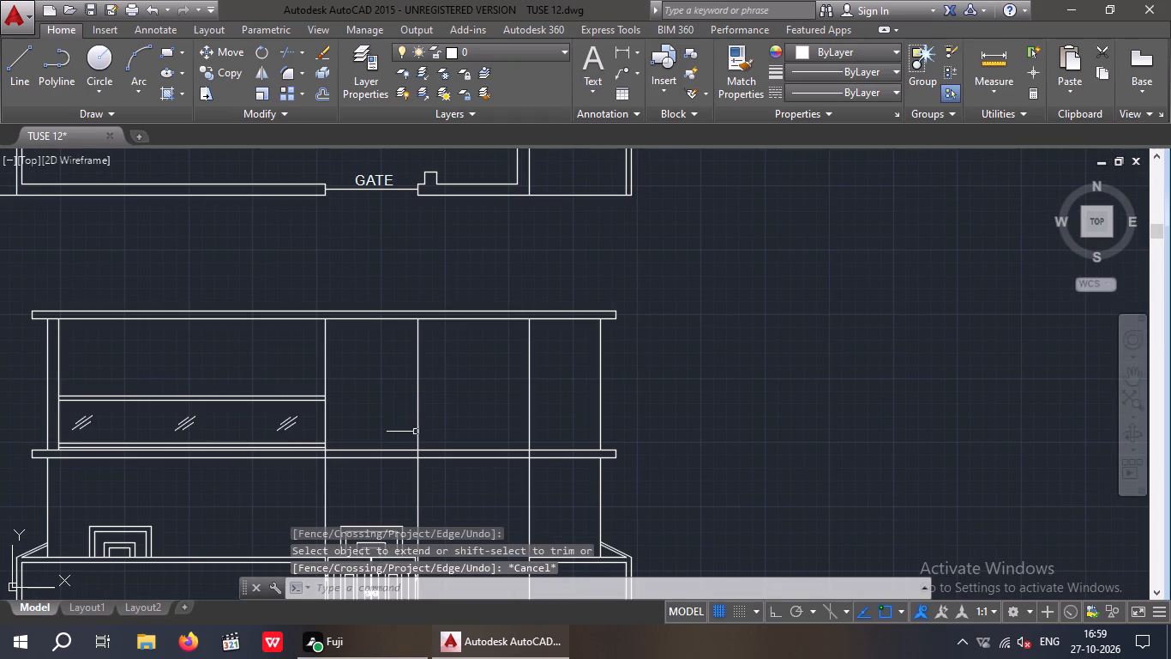
Erase the extended vertical line at the gate's right edge.
left_click_drag(441, 381, 412, 395)
left_click(399, 403)
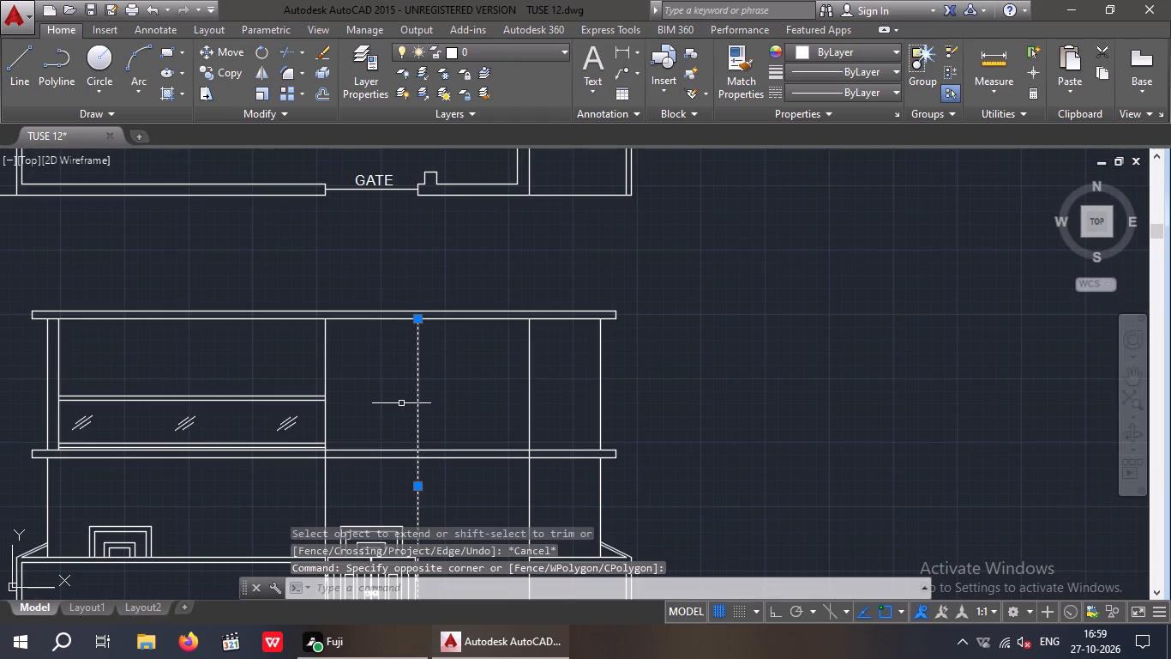
key("Delete")
Trim away the floor slab lines between the balcony's right wall line and the full-height vertical line to its right.
scroll(426, 413, "down", 1)
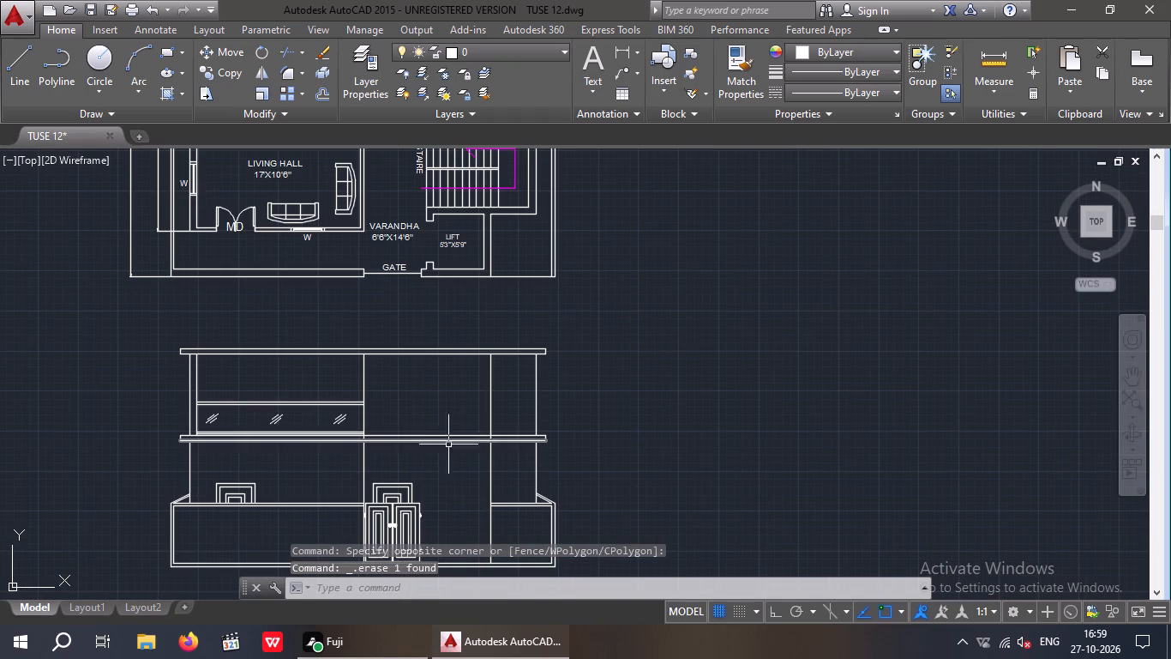
scroll(513, 435, "up", 3)
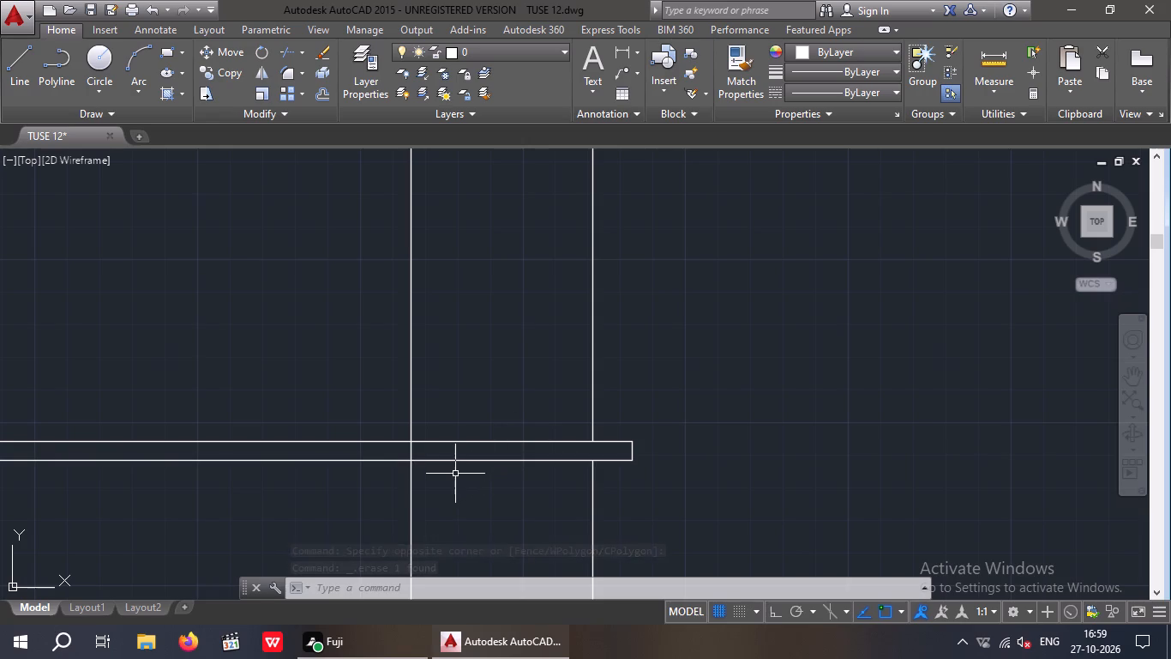
scroll(459, 472, "down", 2)
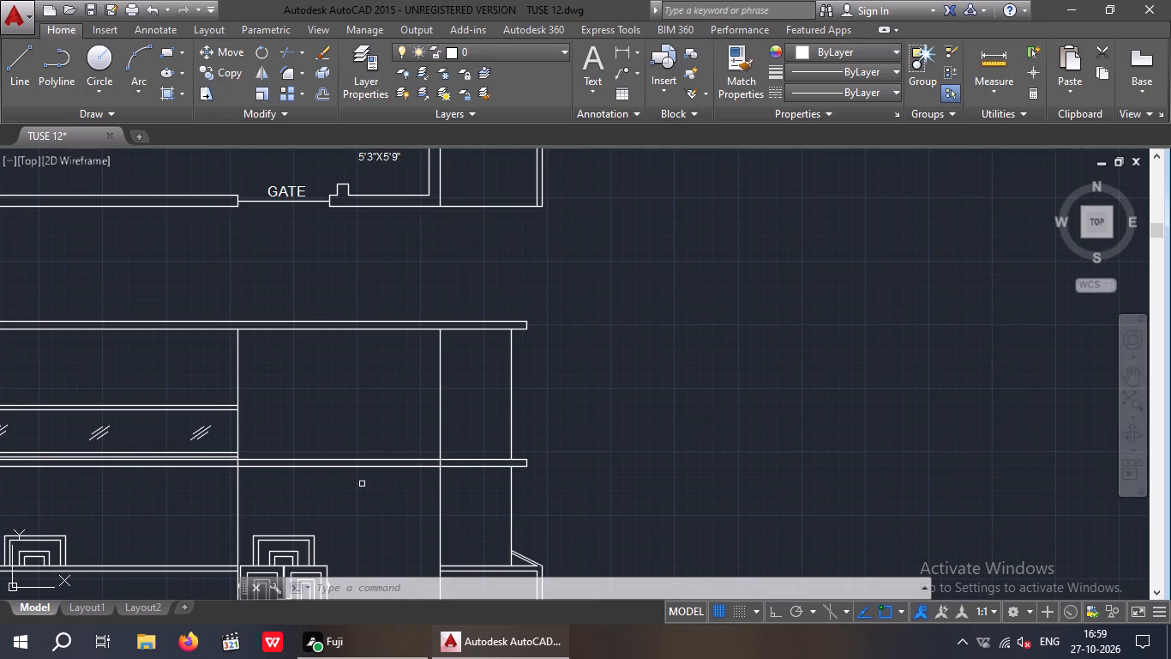
key("t")
key("r")
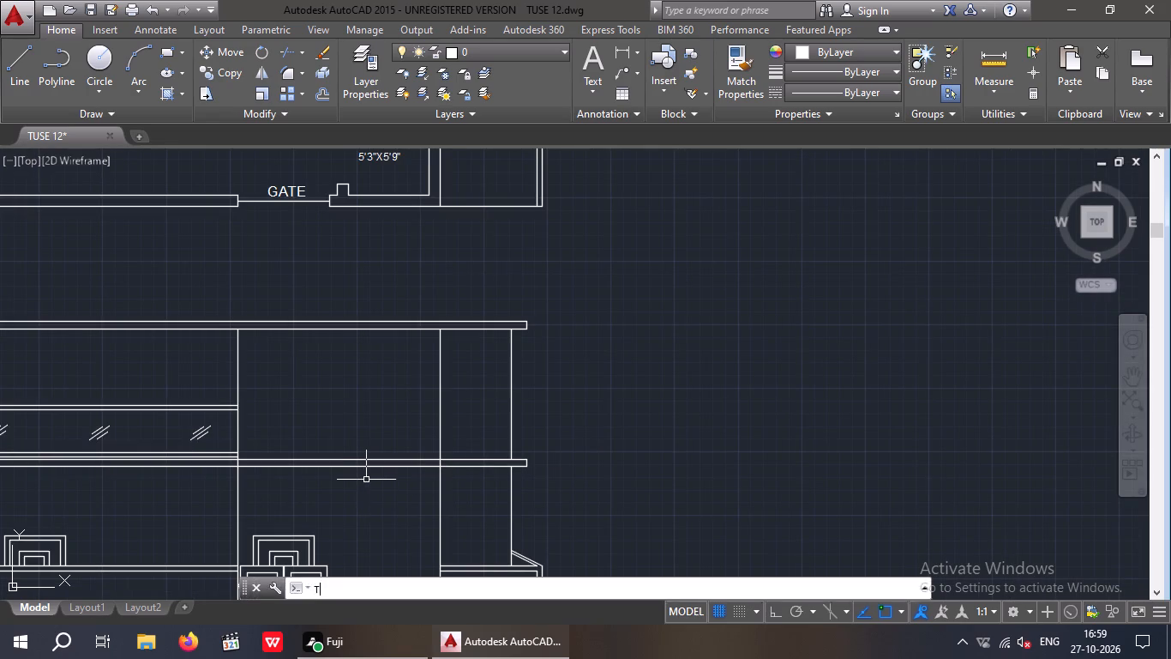
key("space")
key("space")
left_click_drag(379, 493, 342, 452)
left_click(329, 428)
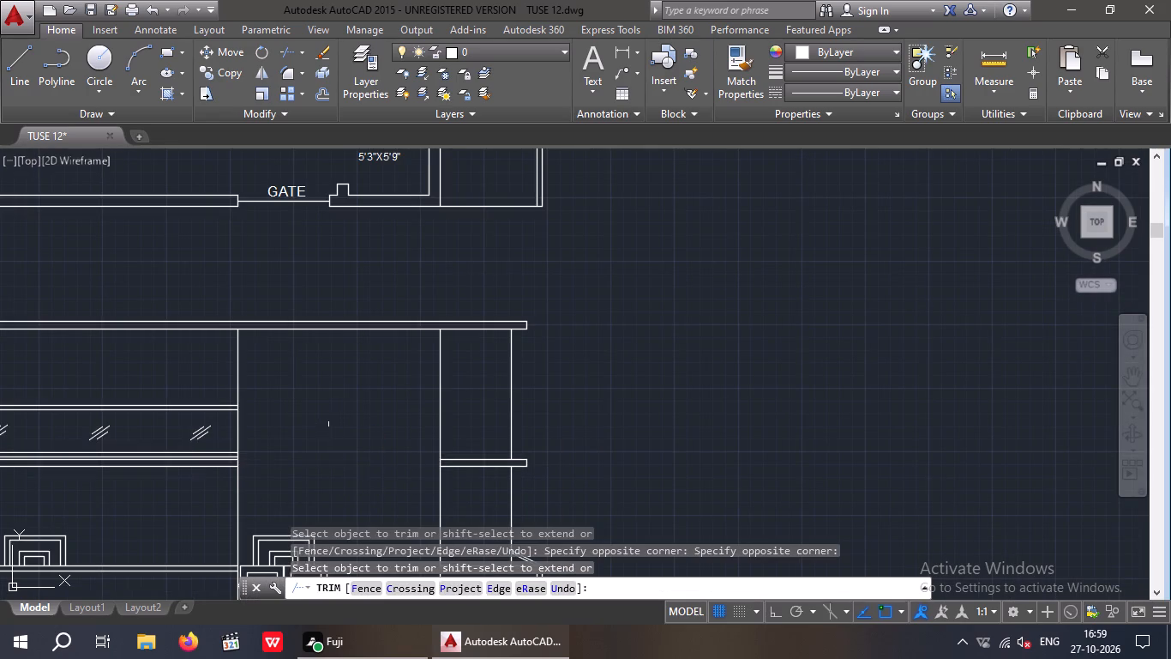
scroll(339, 416, "down", 2)
middle_click_drag(468, 416, 471, 470)
middle_click_drag(462, 460, 494, 337)
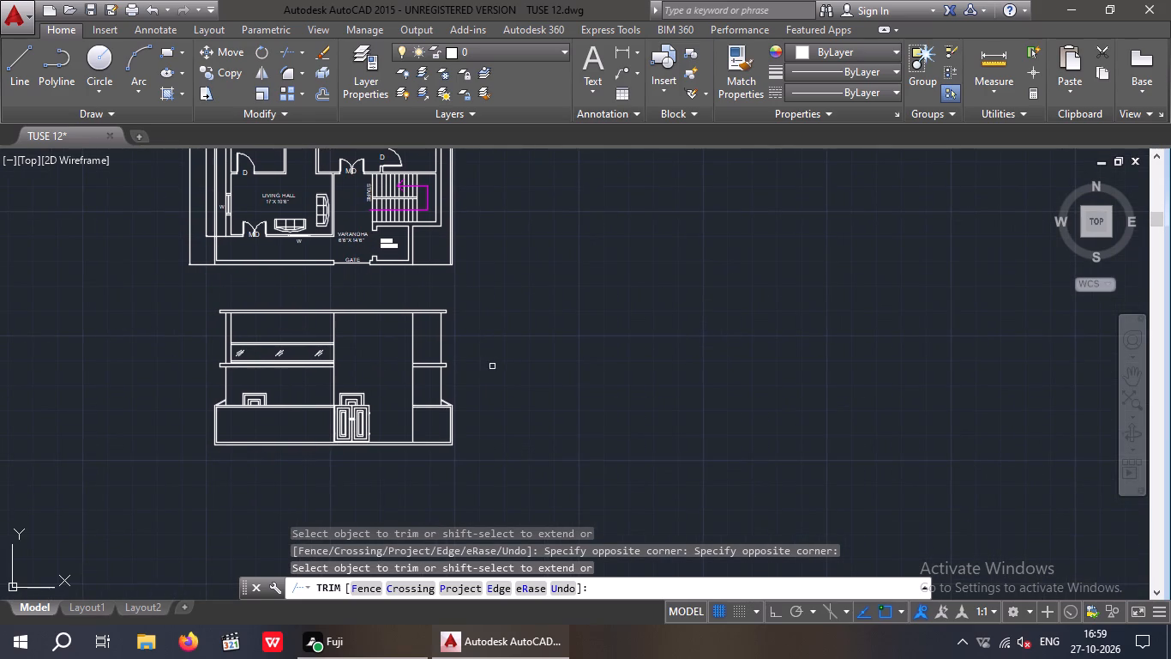
key("Escape")
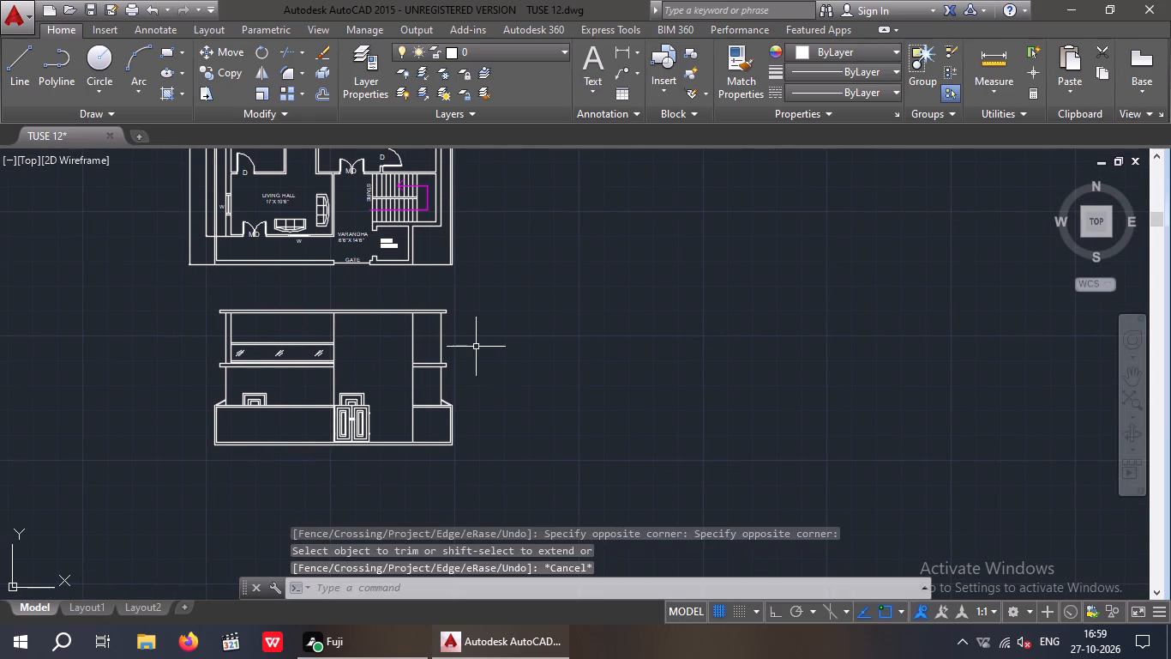
Offset the full-height vertical line on the open bay's right side 3' to the left.
key("o")
key("Return")
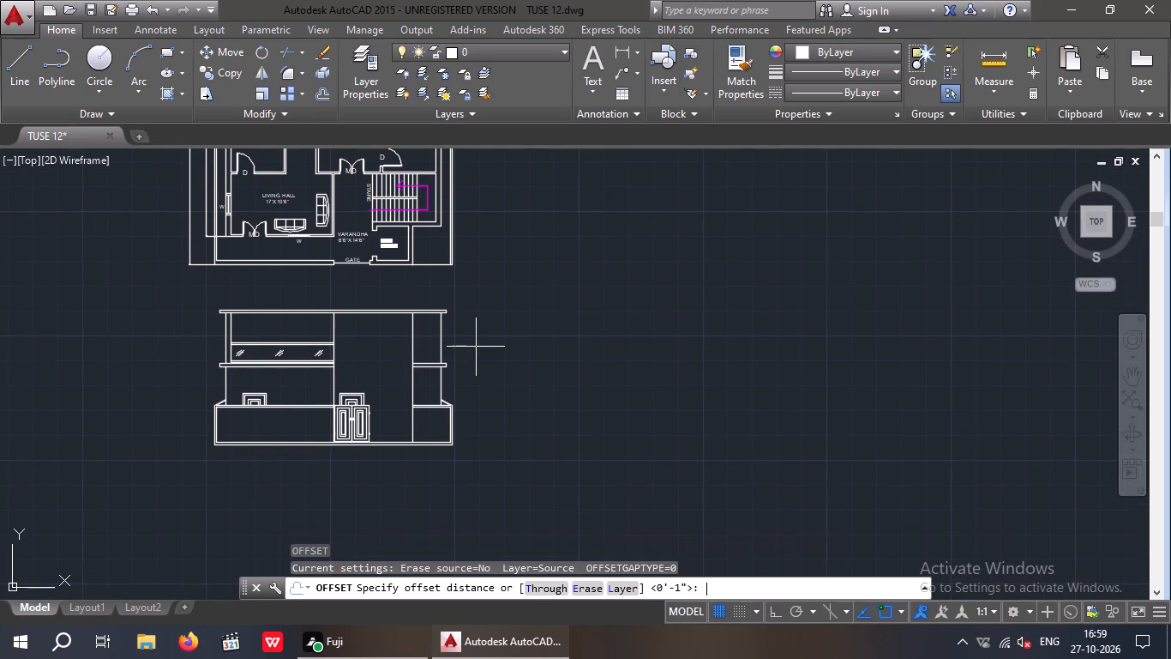
key("3")
key("apostrophe")
key("Return")
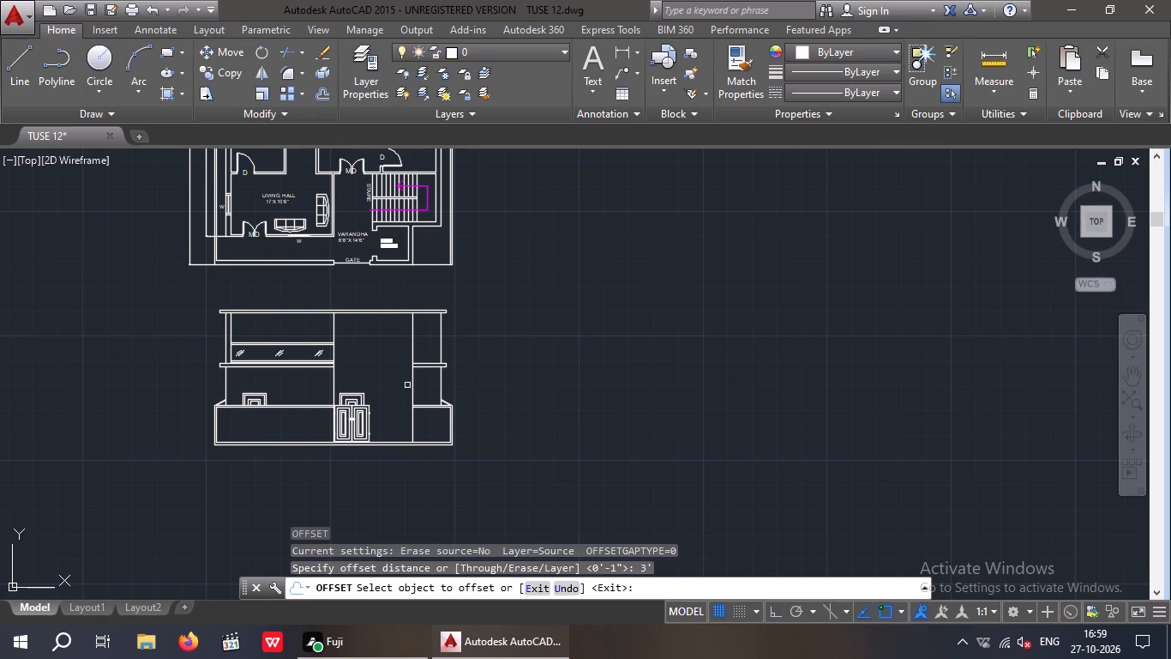
left_click_drag(412, 385, 397, 396)
left_click(388, 397)
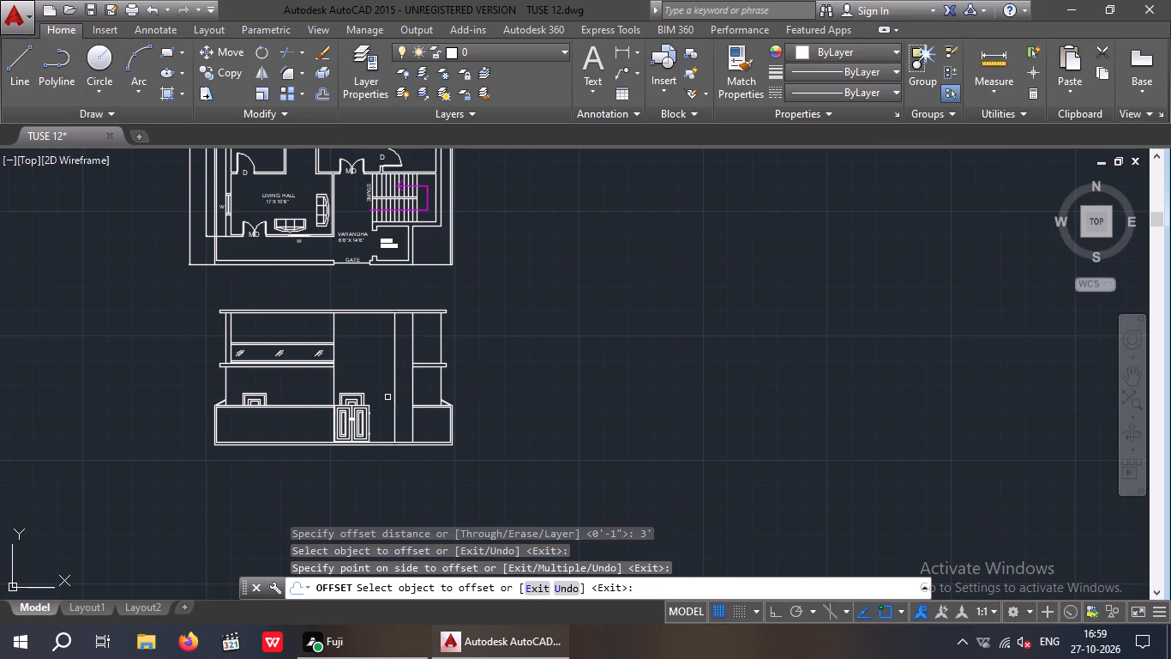
scroll(393, 323, "up", 2)
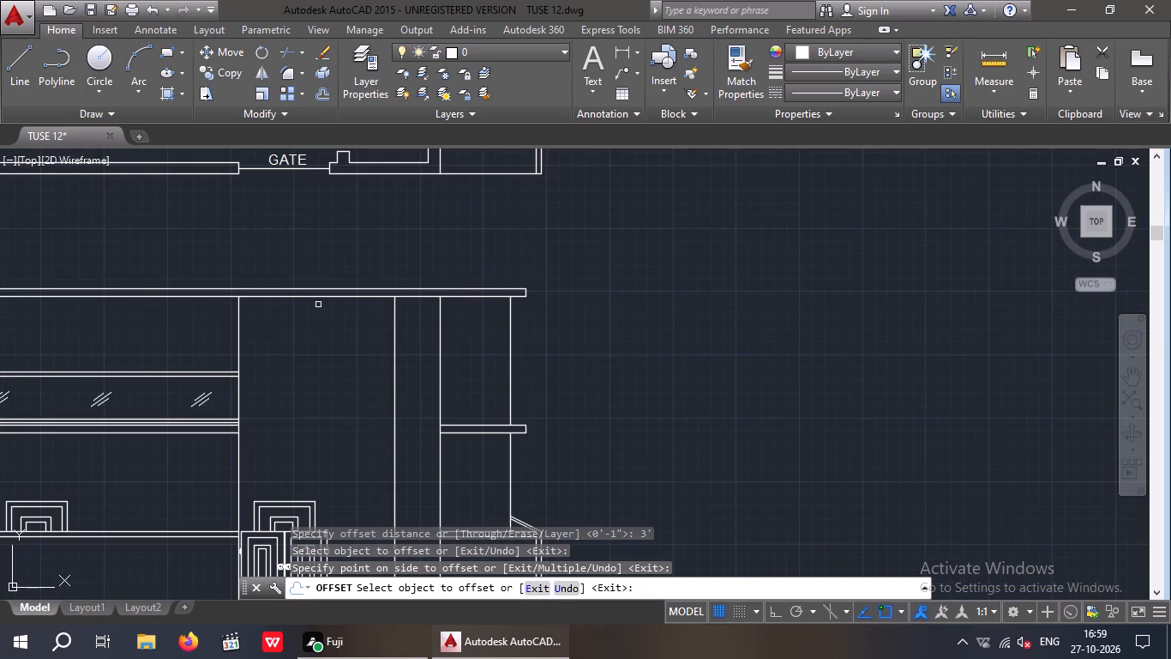
key("Escape")
key("Escape")
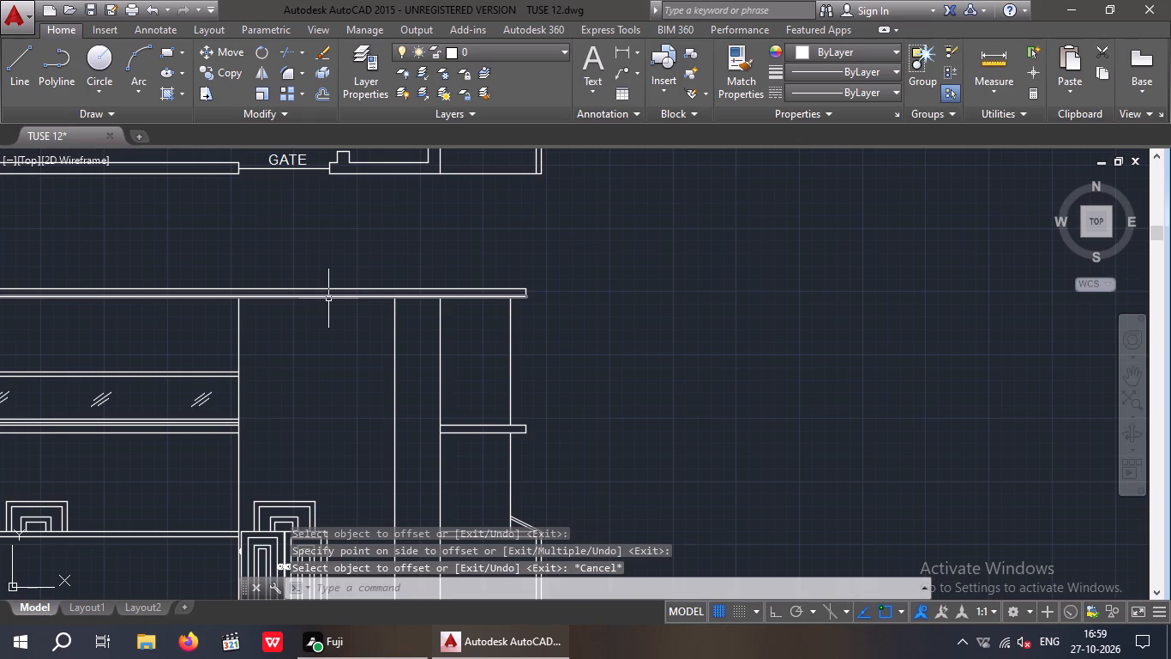
Offset the roof slab's lower edge 2' downward.
key("o")
key("Return")
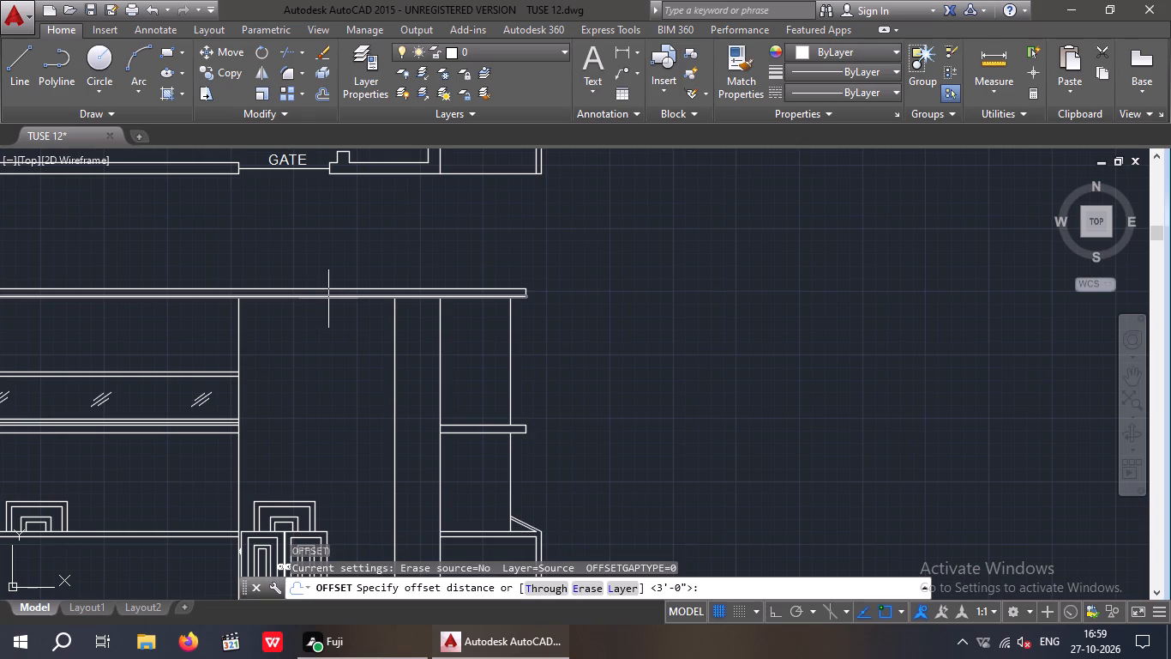
type("2'")
key("Return")
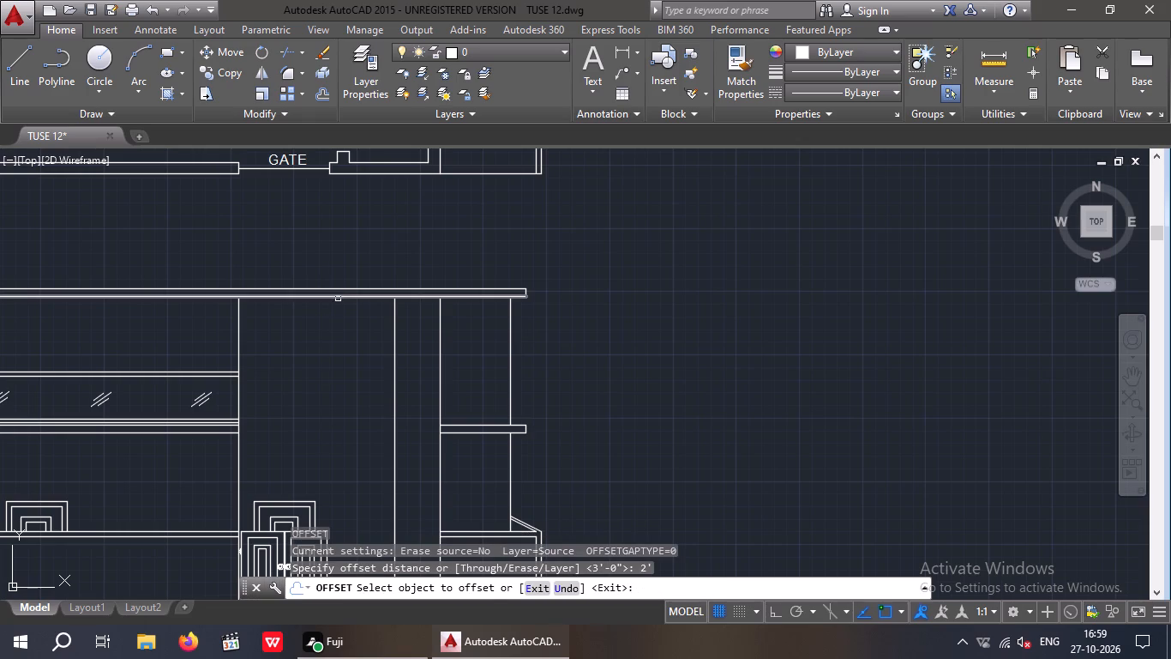
left_click(339, 297)
left_click(340, 317)
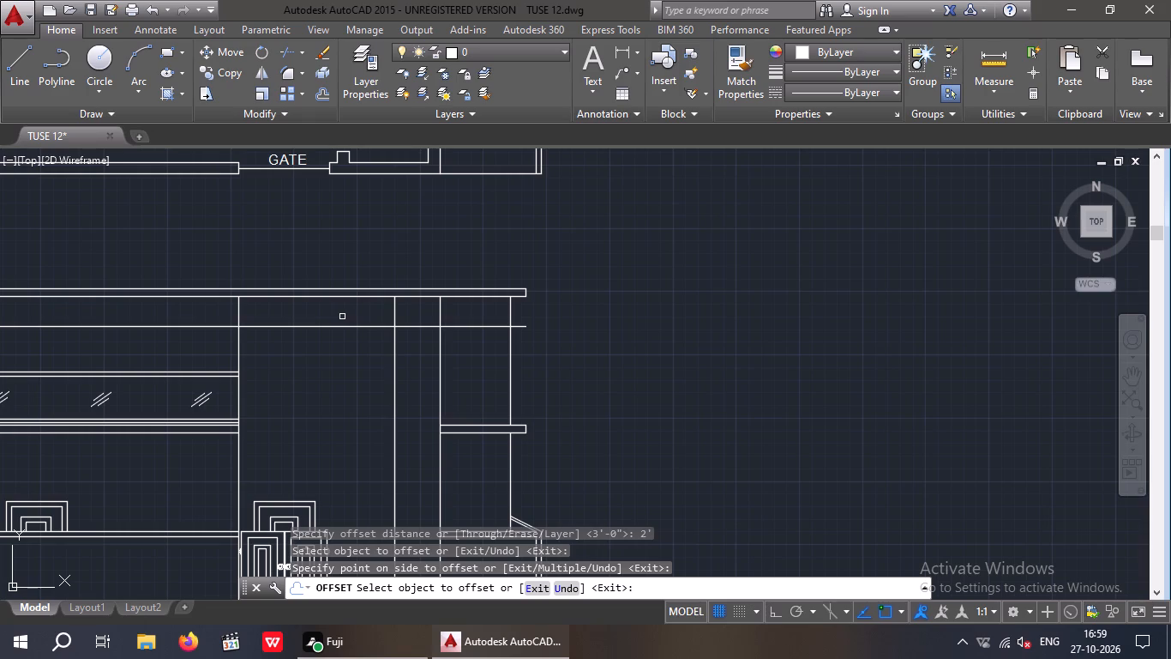
key("Escape")
key("Escape")
key("Escape")
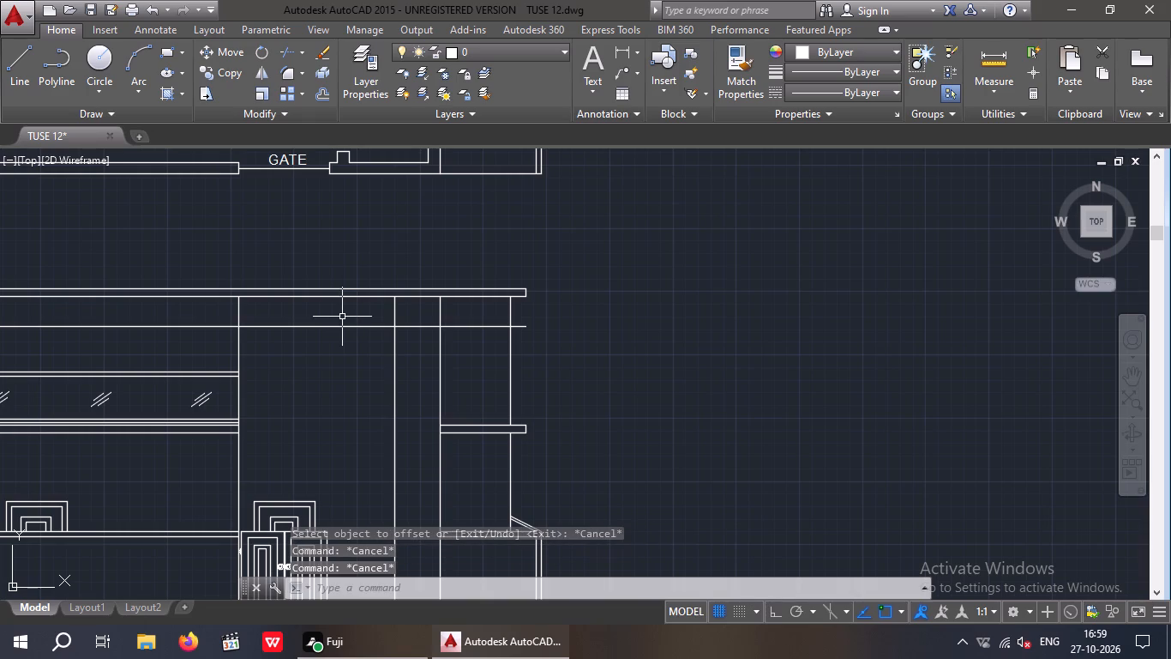
Trim the lowered horizontal line outside the open bay, both across the balcony and beyond the full-height line on the bay's right side.
type("TR")
key("space")
key("space")
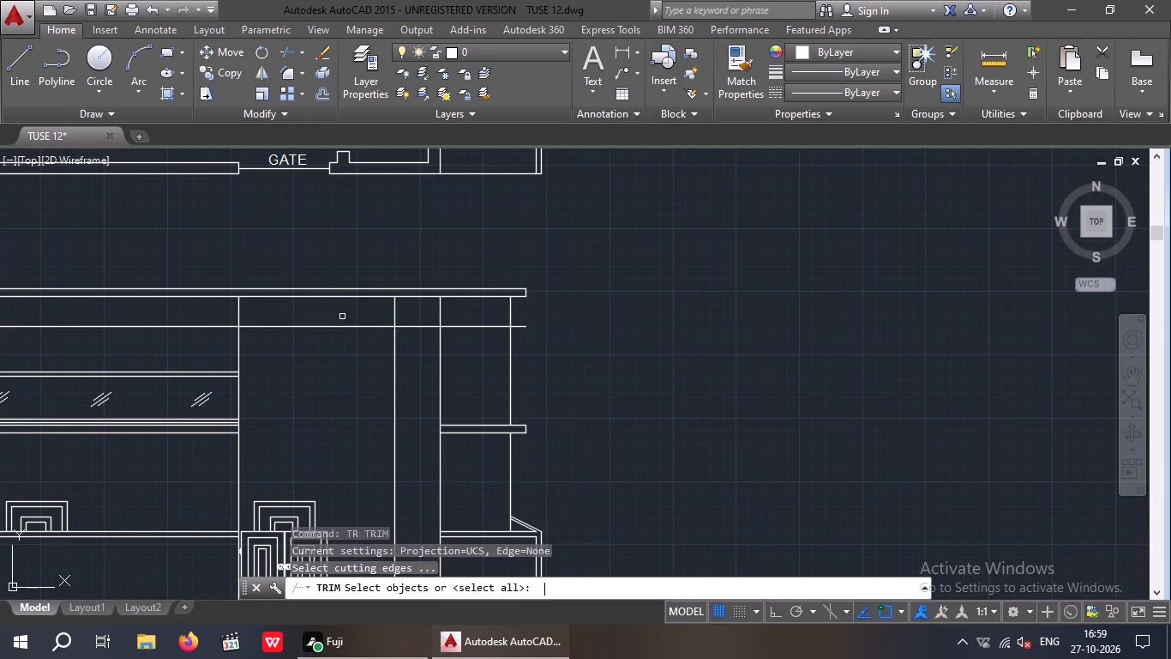
left_click(522, 326)
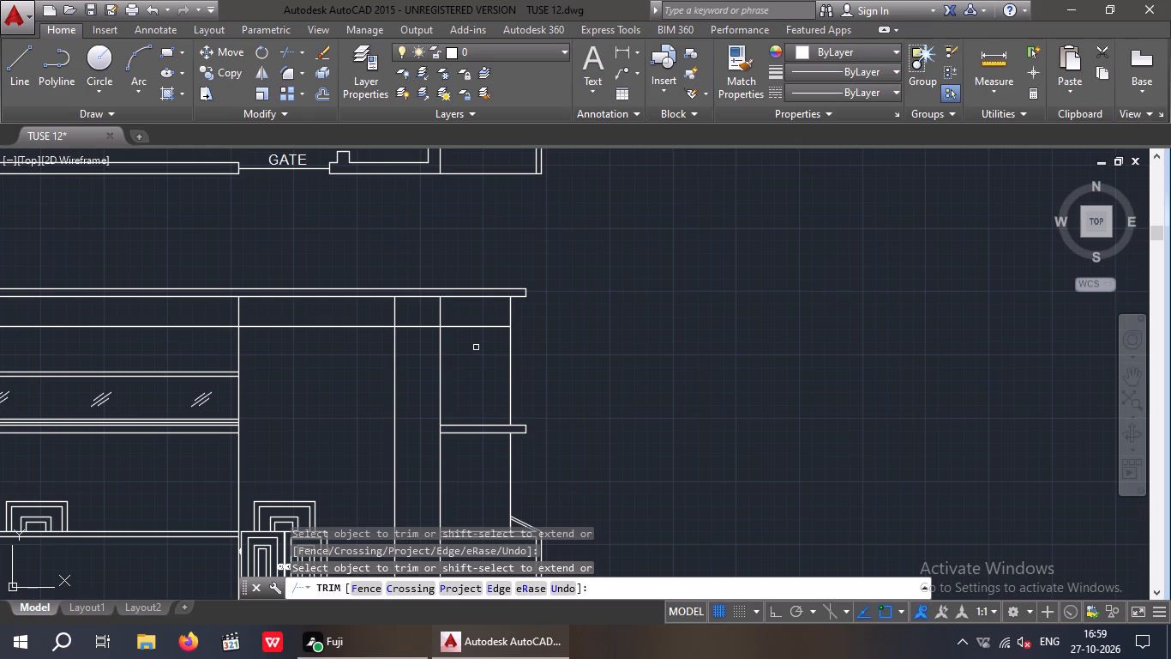
left_click(478, 348)
left_click(463, 316)
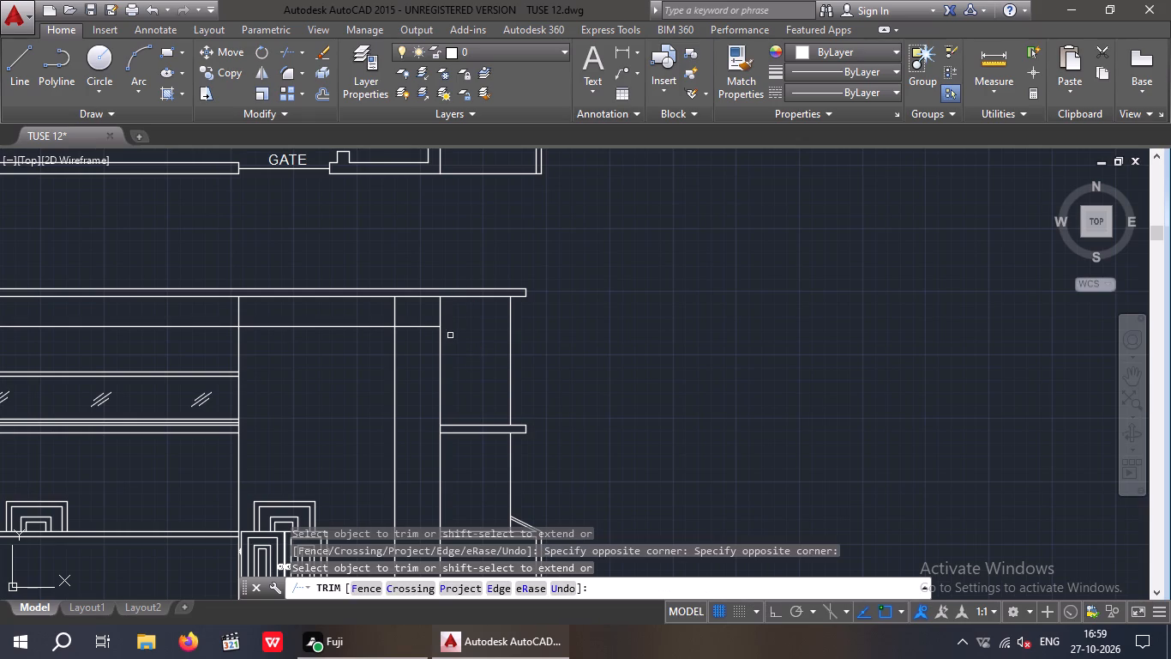
left_click(210, 326)
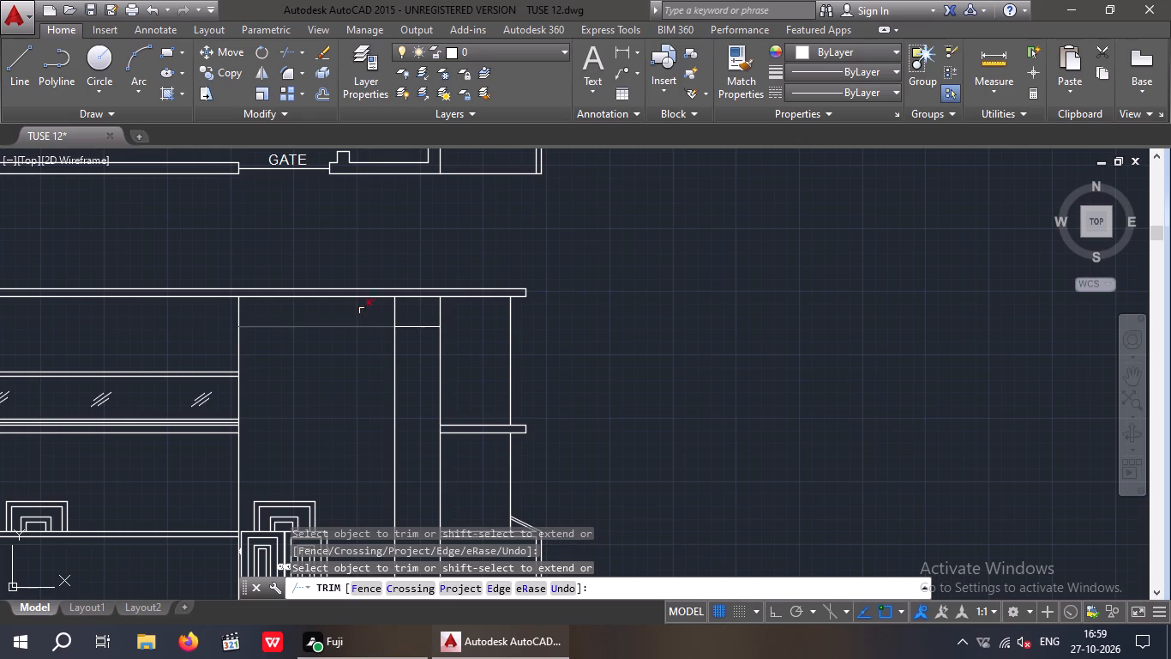
Trim the open bay's inner vertical and horizontal lines where they cross, leaving one clean outer corner for the frame.
scroll(393, 312, "up", 3)
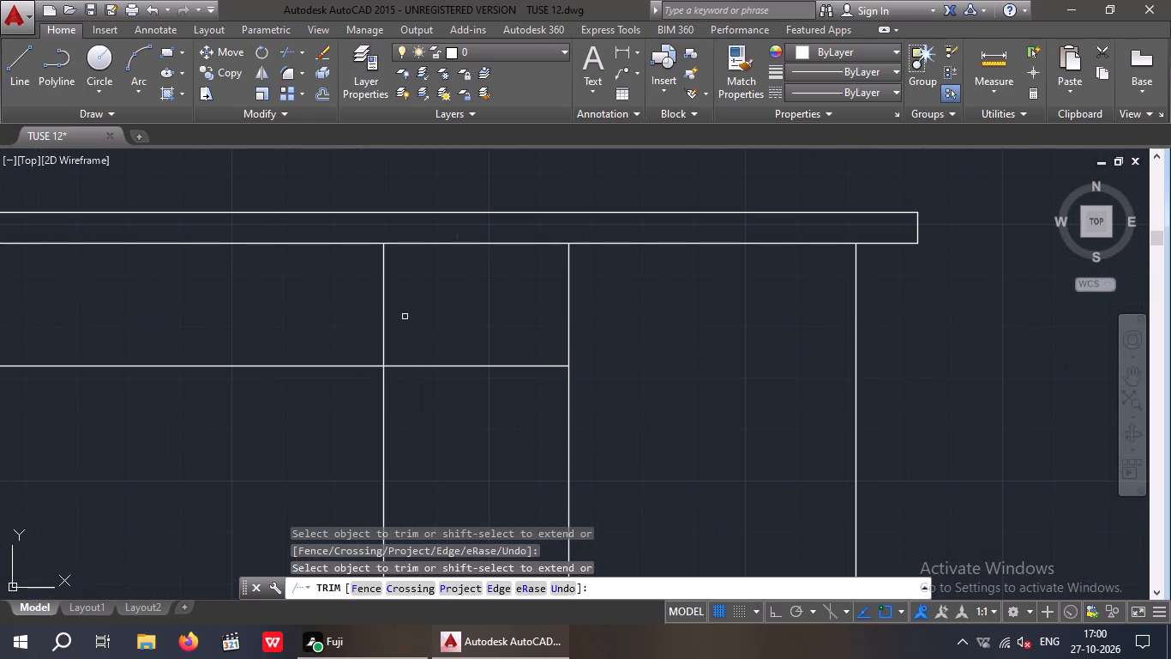
left_click_drag(417, 293, 396, 302)
left_click(328, 314)
left_click_drag(454, 410, 455, 410)
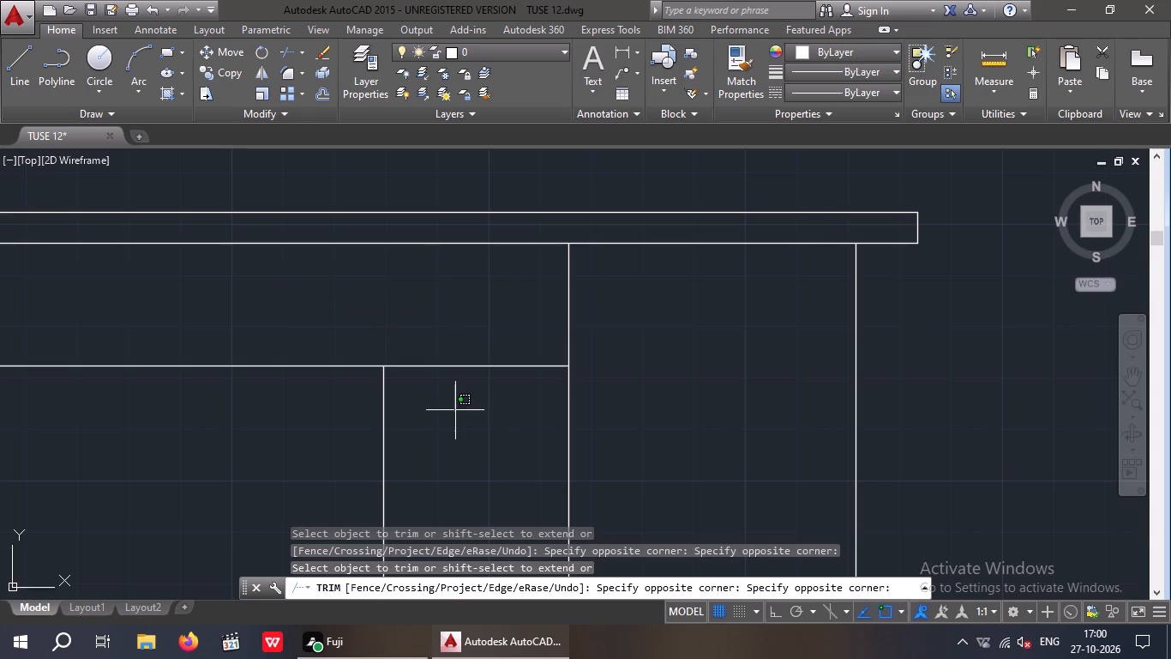
left_click_drag(455, 410, 451, 402)
left_click(428, 342)
scroll(449, 341, "down", 2)
middle_click_drag(455, 344, 470, 307)
scroll(465, 314, "down", 2)
scroll(468, 337, "up", 1)
key("Escape")
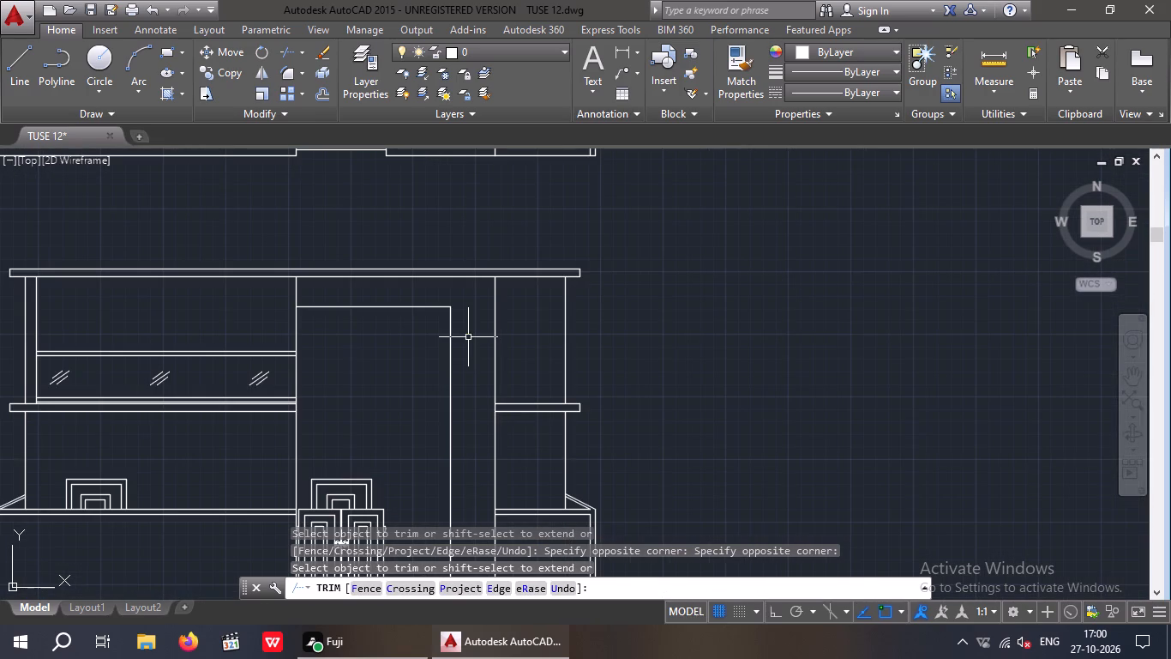
key("Escape")
key("Escape")
Offset the frame's vertical and top horizontal lines 9" toward the inside of the bay.
key("o")
key("Return")
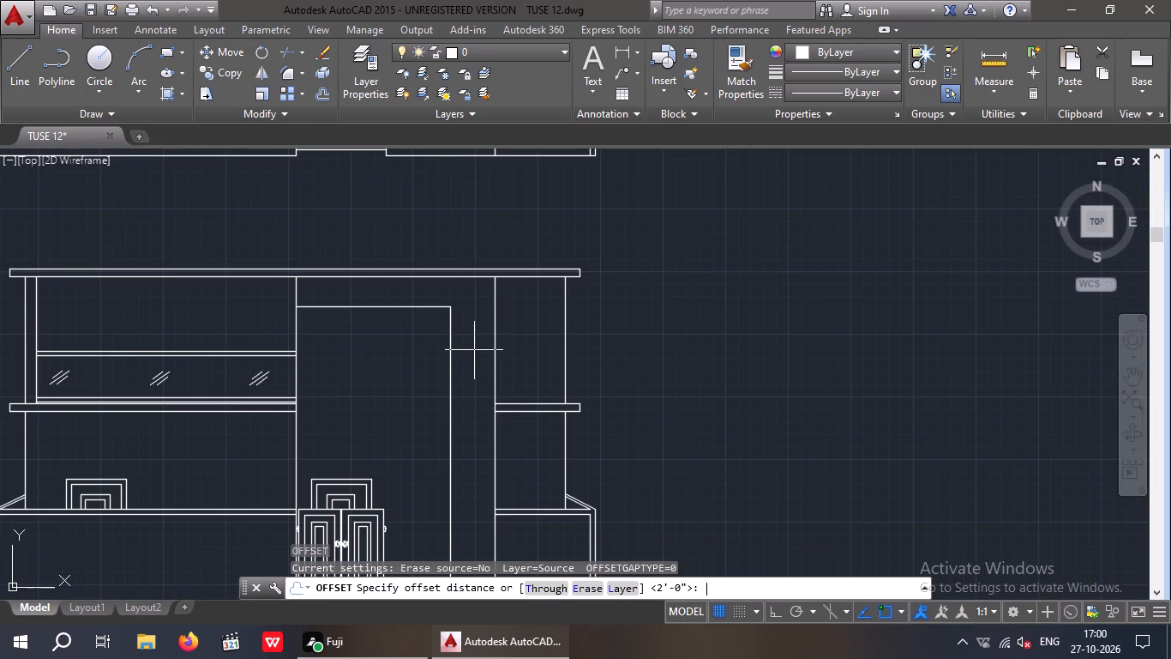
key("9")
key("shift+quotedbl")
key("Return")
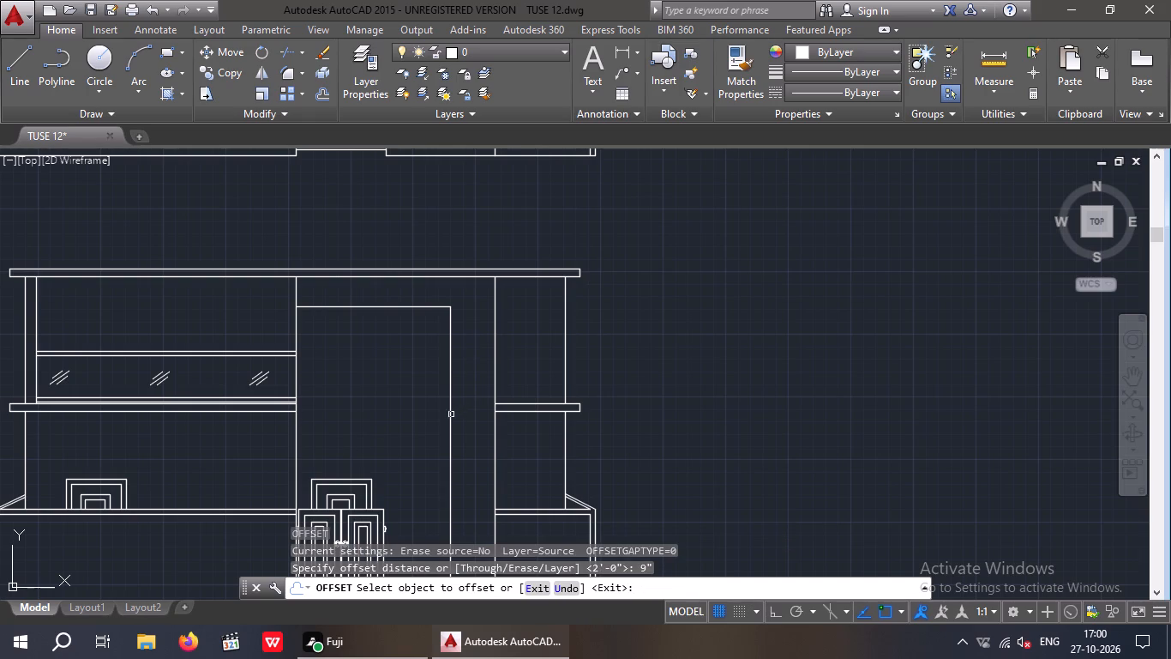
left_click_drag(450, 419, 438, 424)
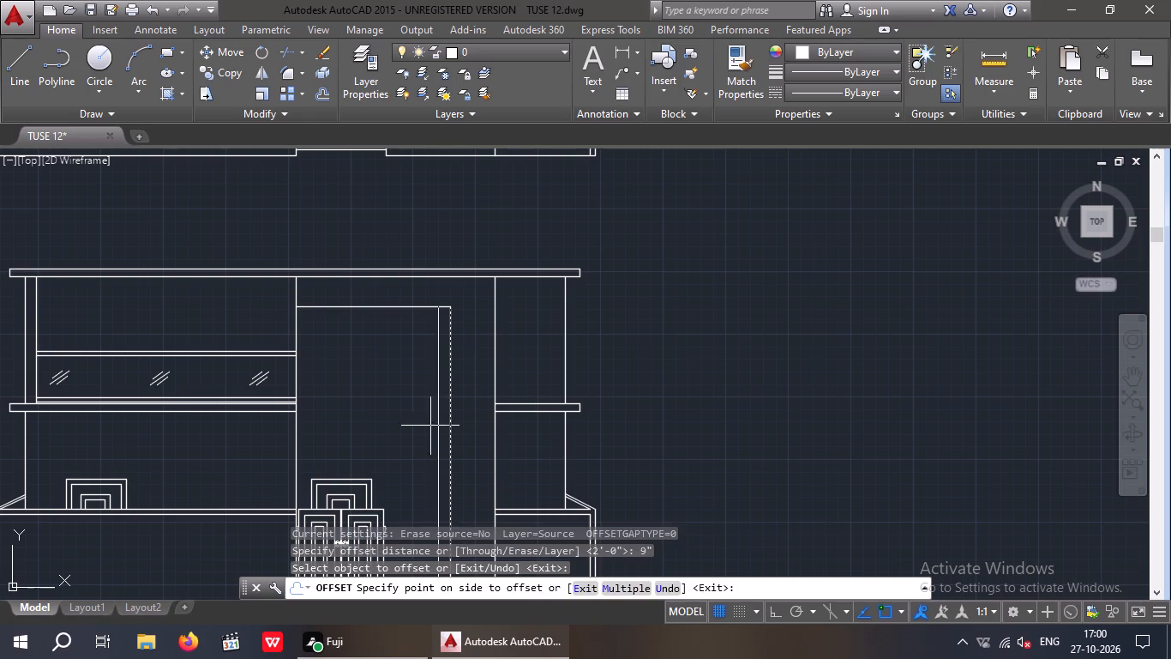
left_click(416, 430)
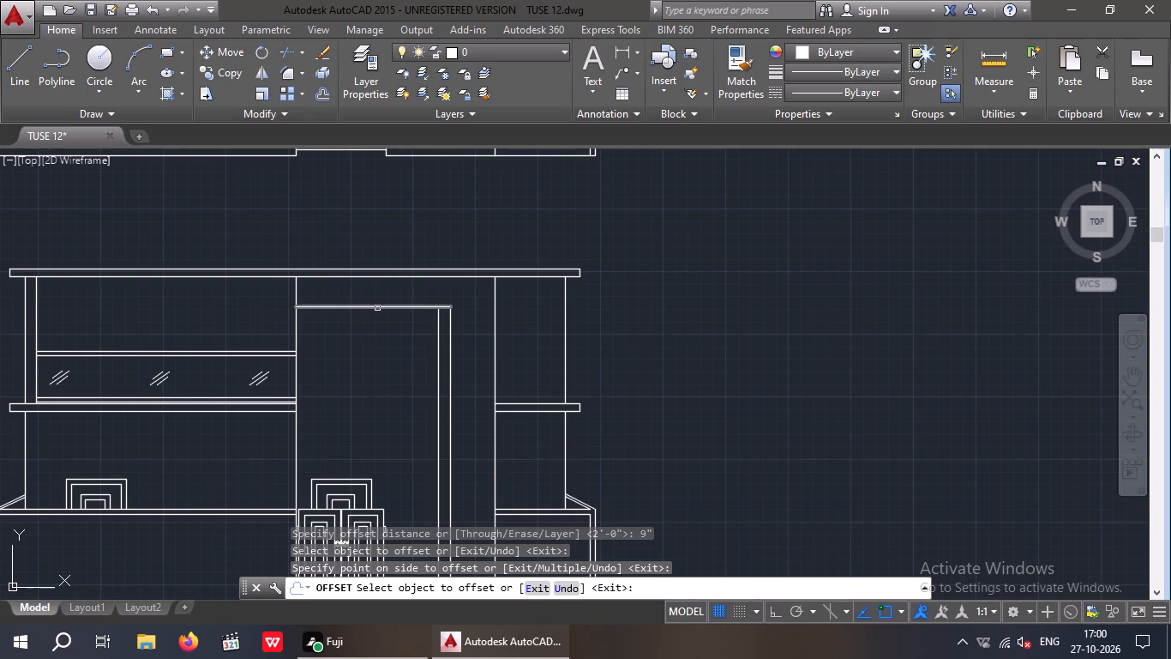
left_click_drag(377, 308, 380, 316)
left_click(387, 333)
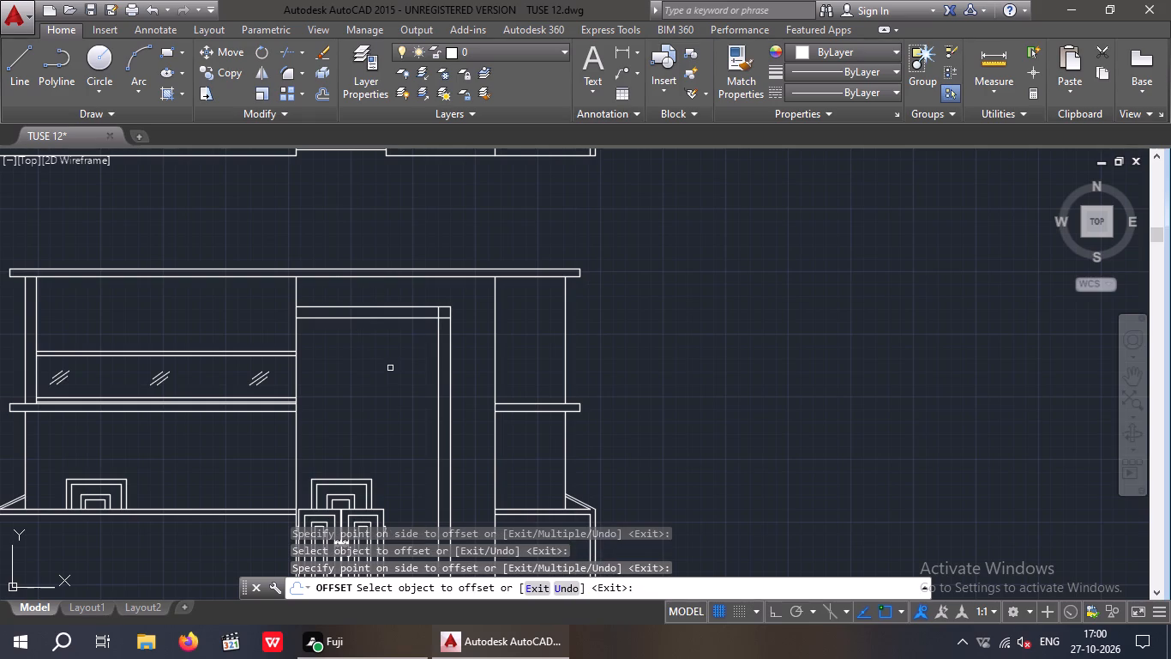
key("Escape")
key("Escape")
key("Escape")
key("Escape")
key("Escape")
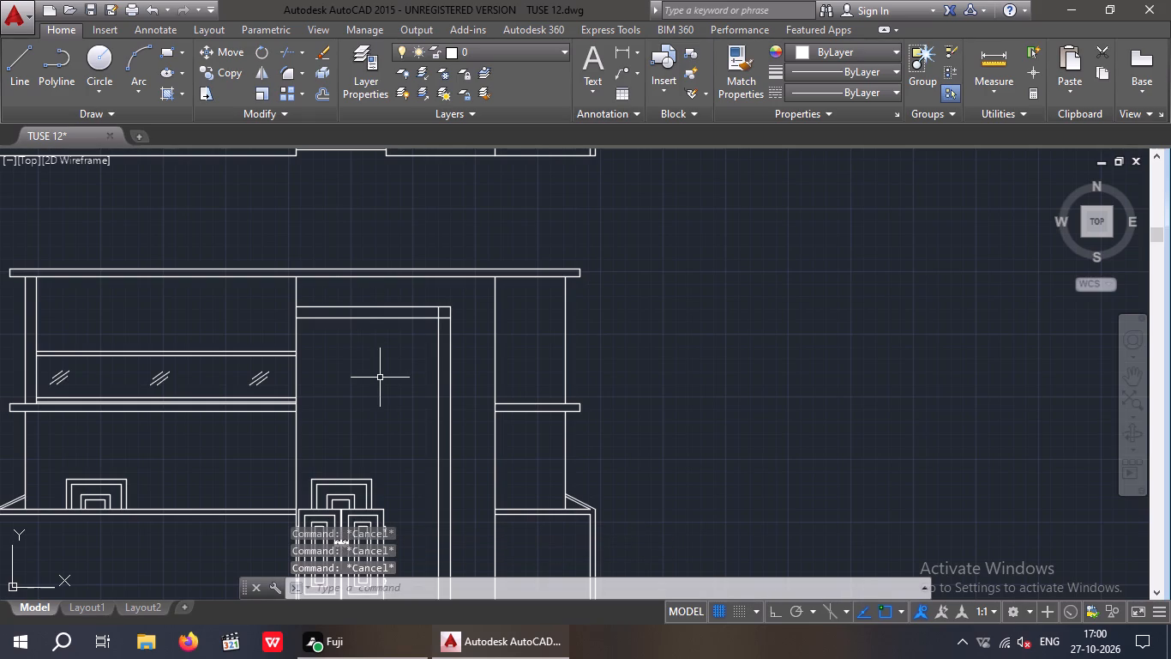
Trim the overlapping ends of the two inner offset lines at the frame's upper corner.
type("TR")
key("space")
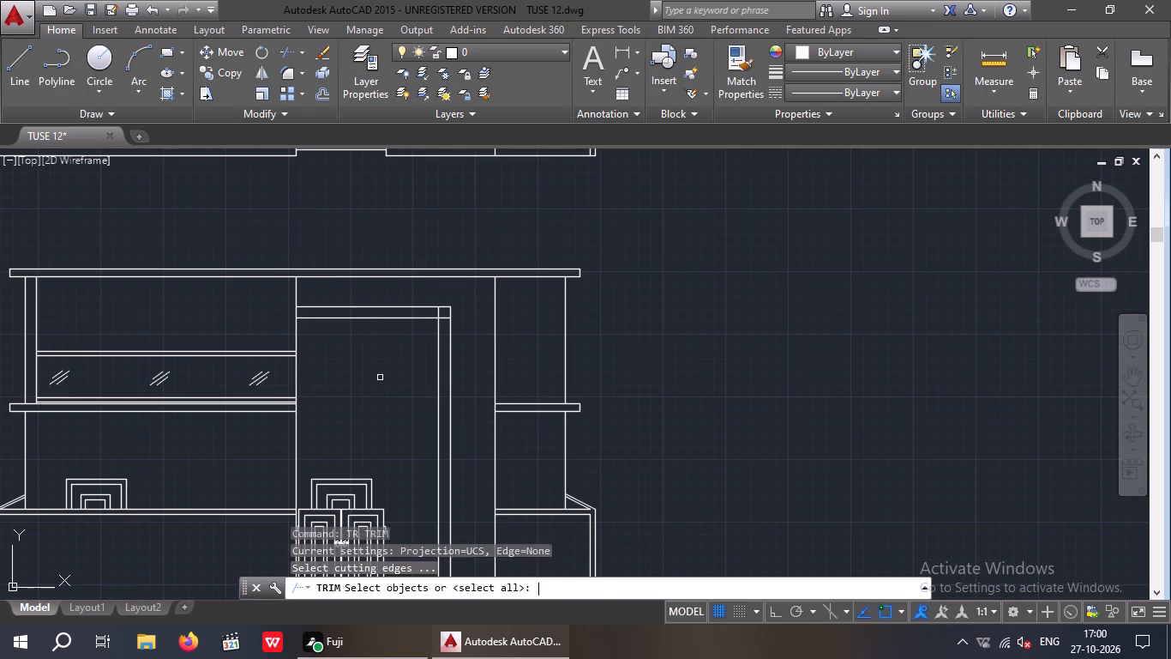
key("space")
scroll(439, 317, "up", 5)
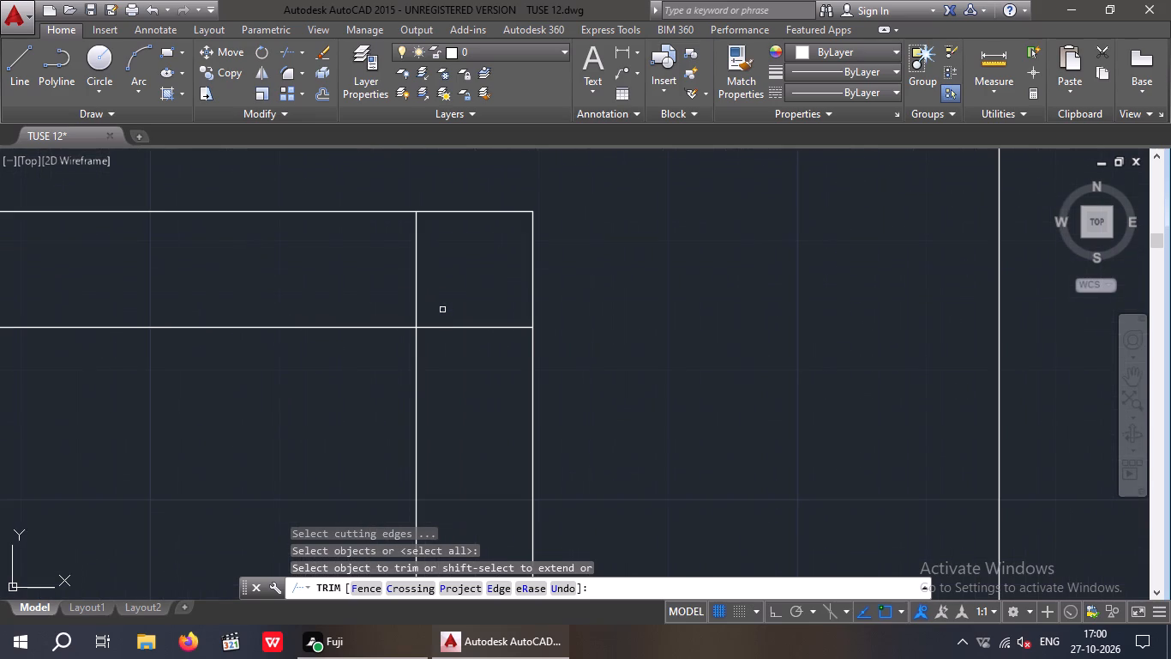
left_click_drag(483, 368, 473, 329)
left_click(466, 287)
left_click_drag(477, 257, 429, 275)
left_click(399, 277)
scroll(399, 275, "down", 4)
middle_click_drag(349, 353, 360, 348)
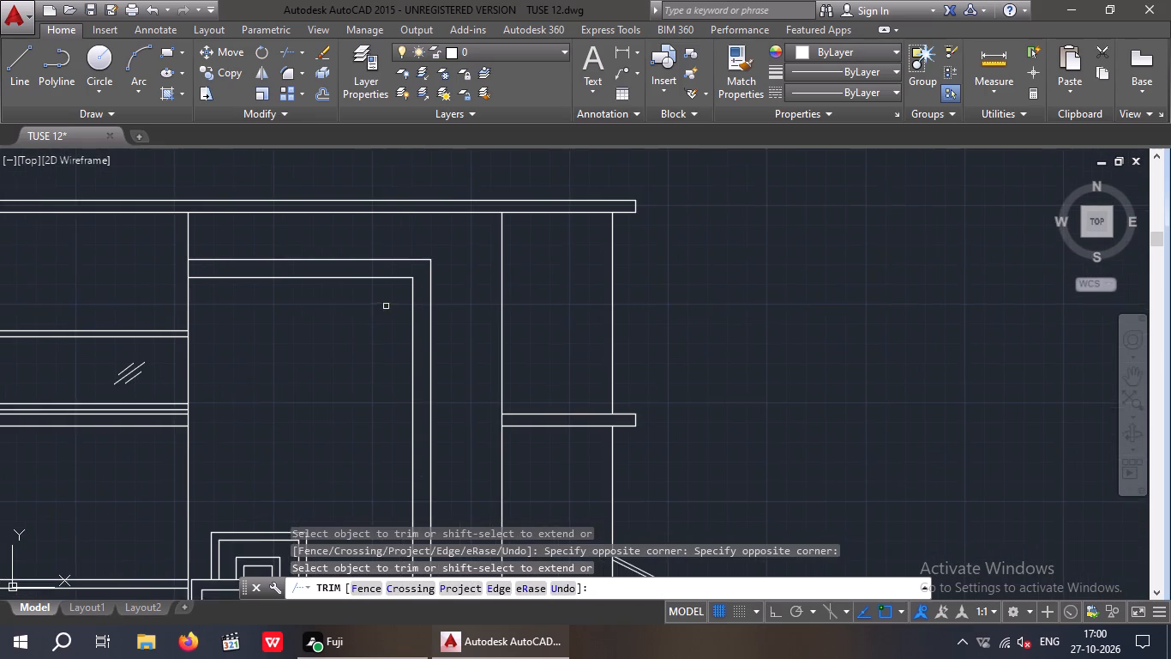
scroll(383, 307, "down", 2)
middle_click_drag(375, 342, 393, 317)
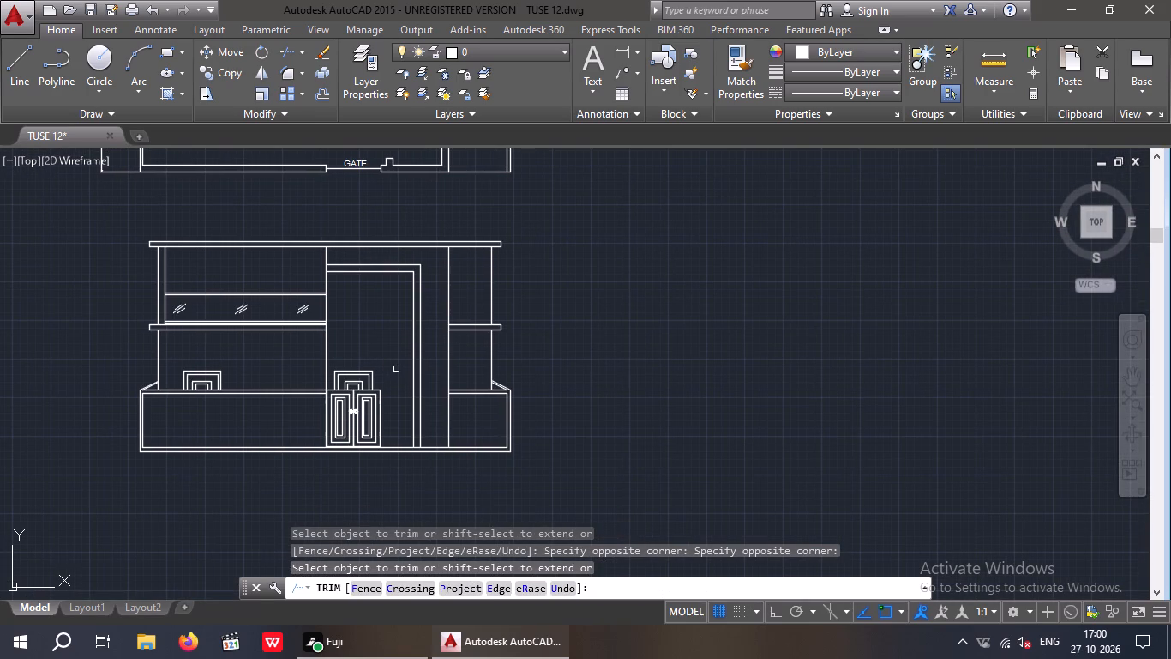
key("Escape")
key("Escape")
Examine the front elevation together with the floor plan above it.
middle_click_drag(394, 348, 404, 398)
scroll(406, 342, "down", 2)
middle_click_drag(411, 370, 411, 424)
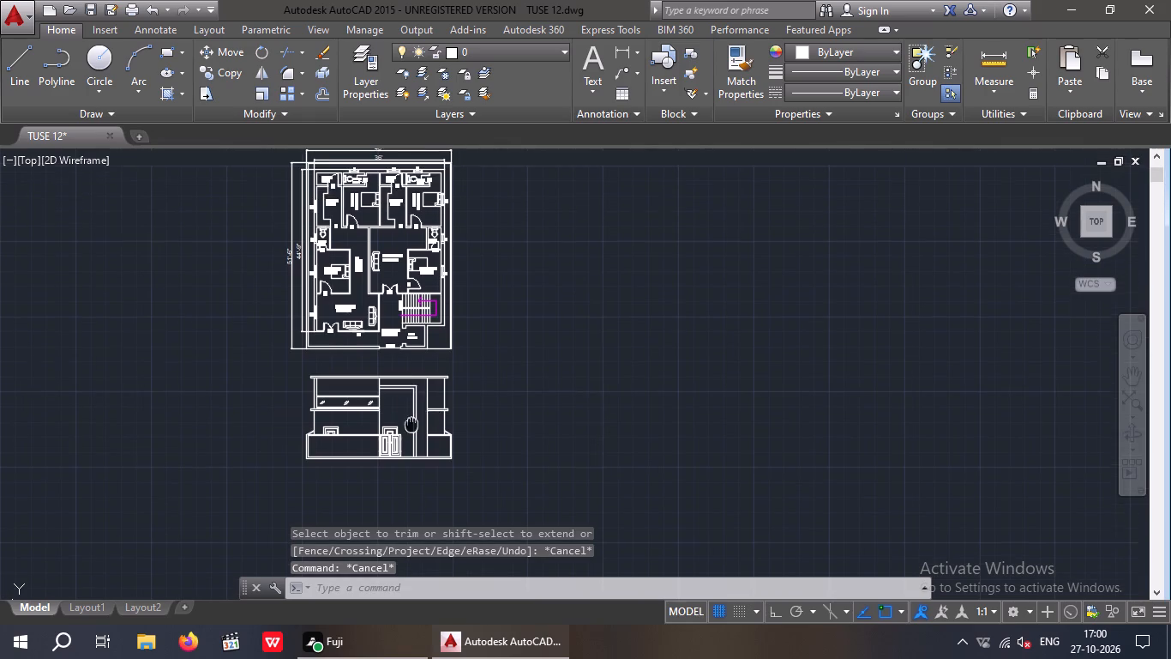
scroll(418, 396, "up", 2)
middle_click_drag(399, 418, 382, 342)
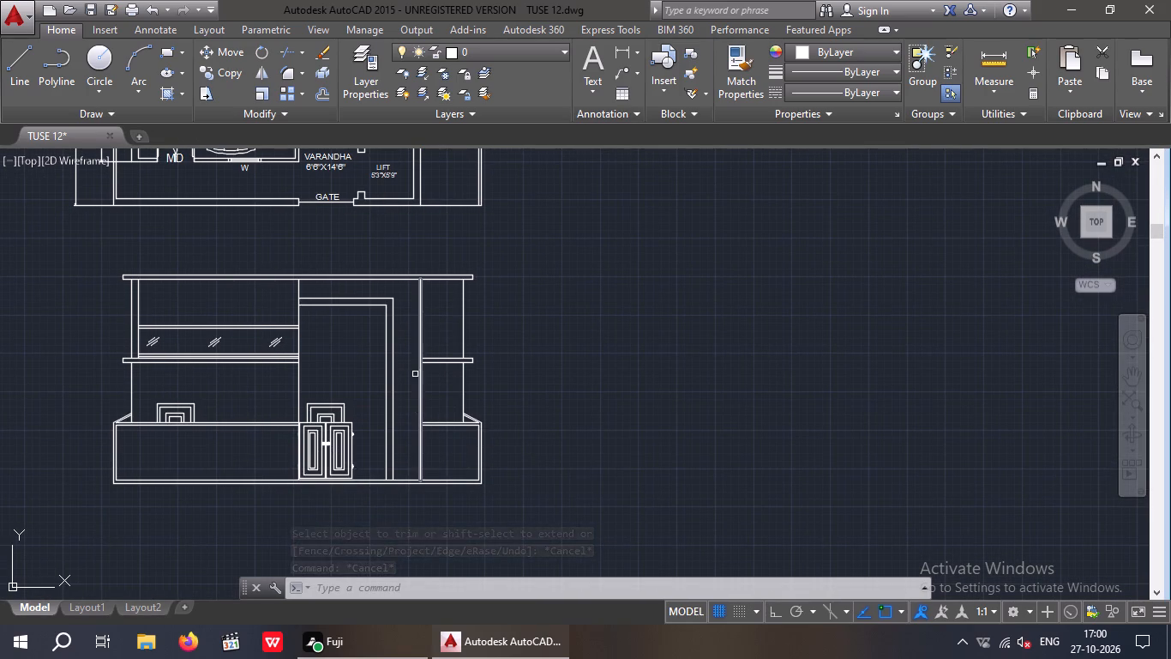
middle_click_drag(371, 336, 429, 338)
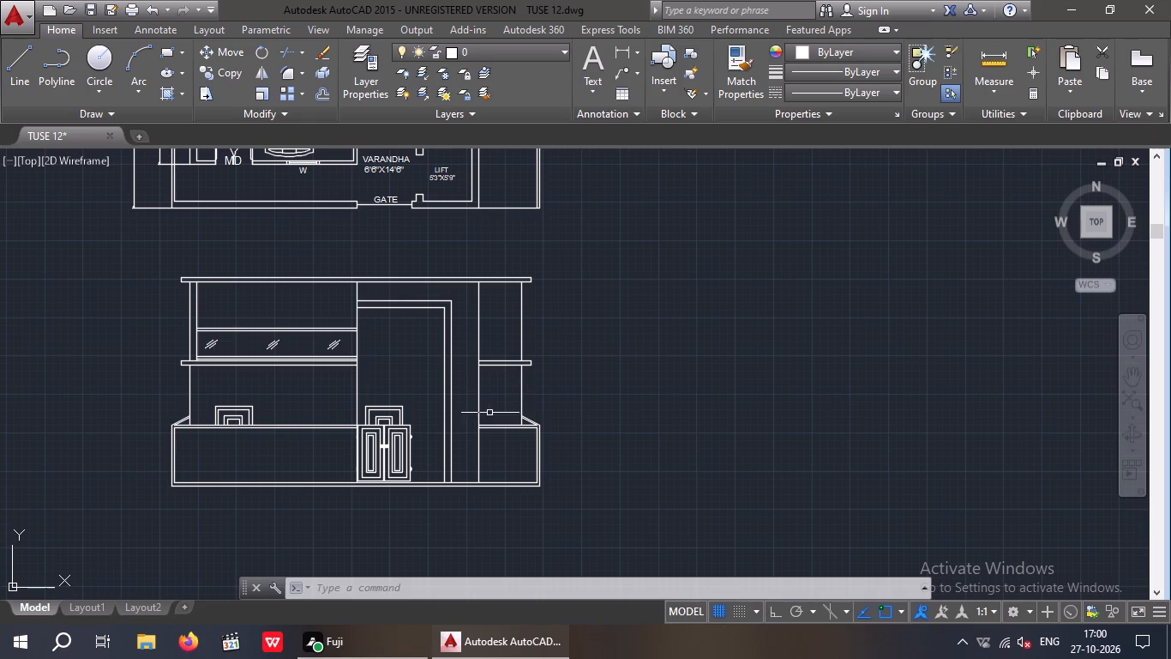
middle_click_drag(399, 409, 381, 470)
middle_click_drag(378, 479, 378, 488)
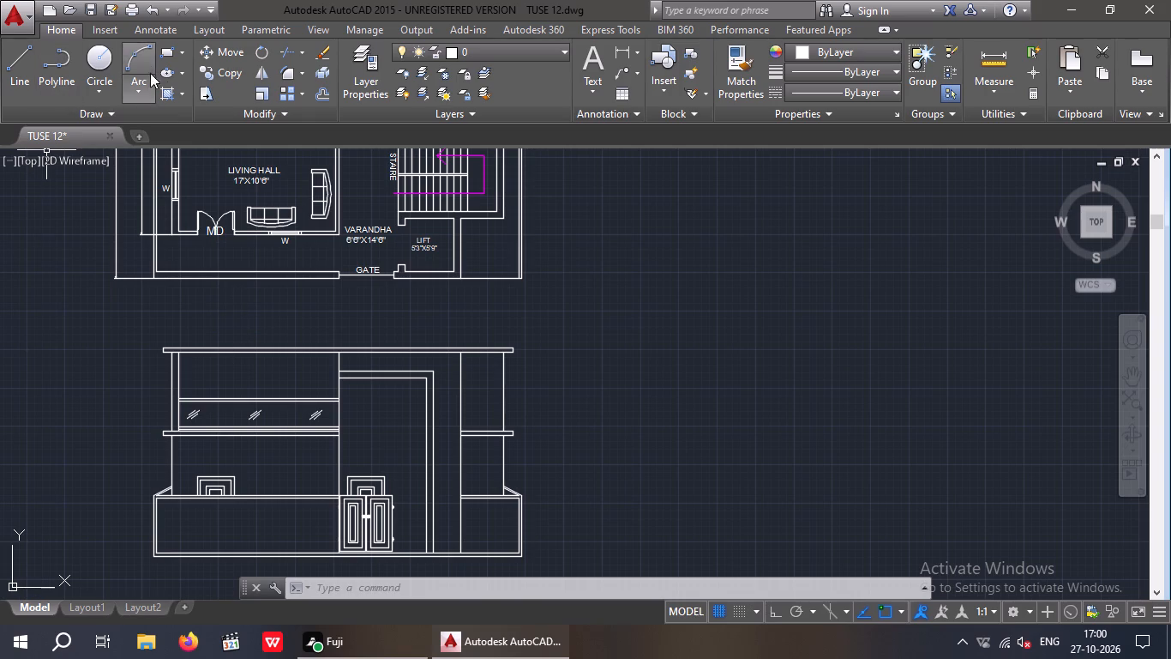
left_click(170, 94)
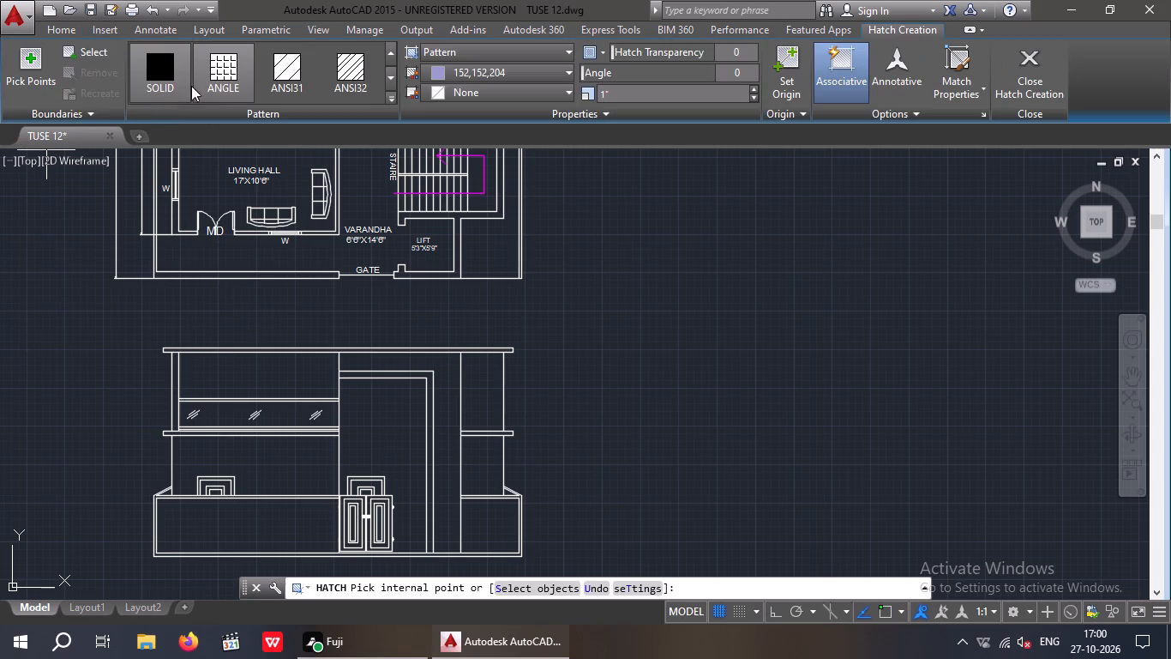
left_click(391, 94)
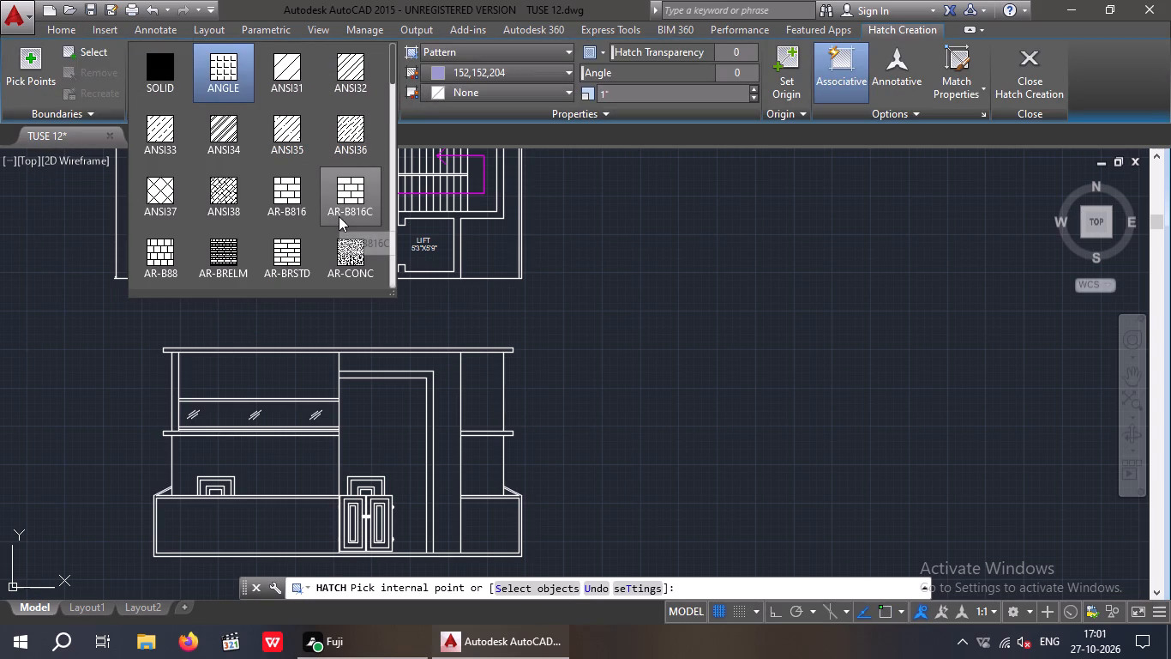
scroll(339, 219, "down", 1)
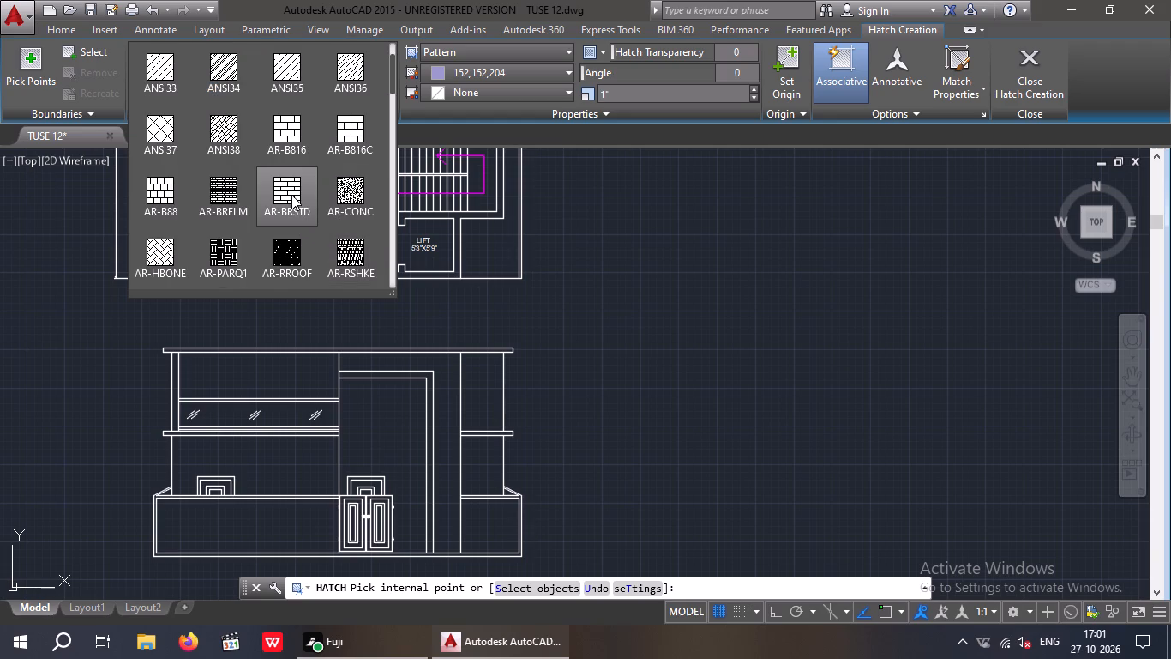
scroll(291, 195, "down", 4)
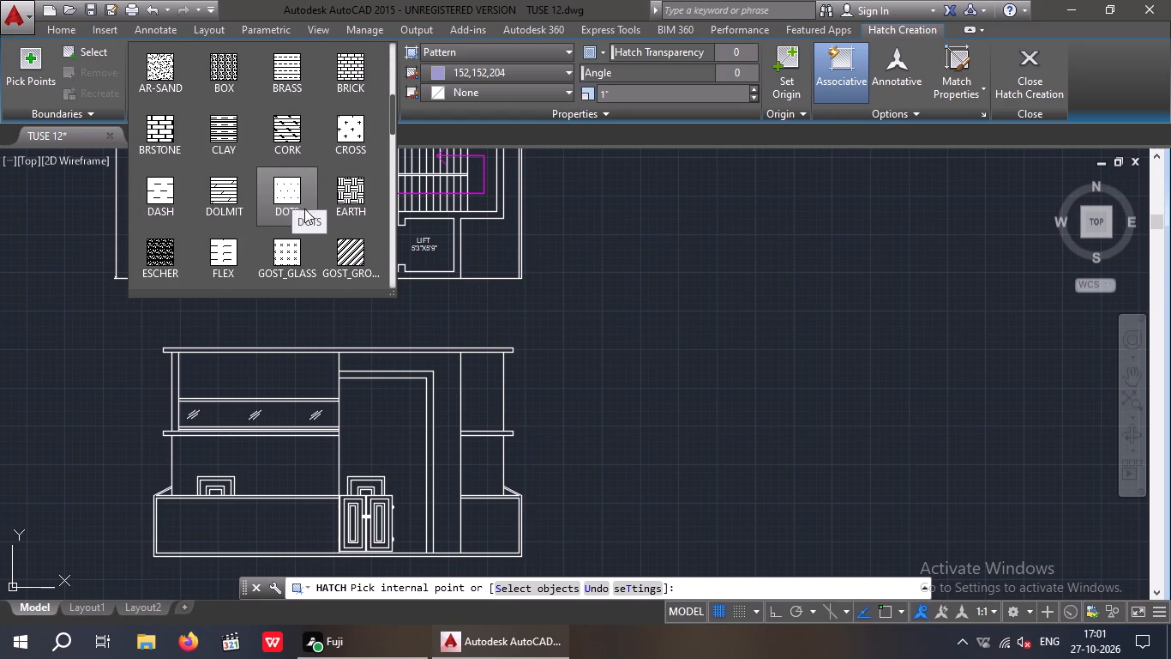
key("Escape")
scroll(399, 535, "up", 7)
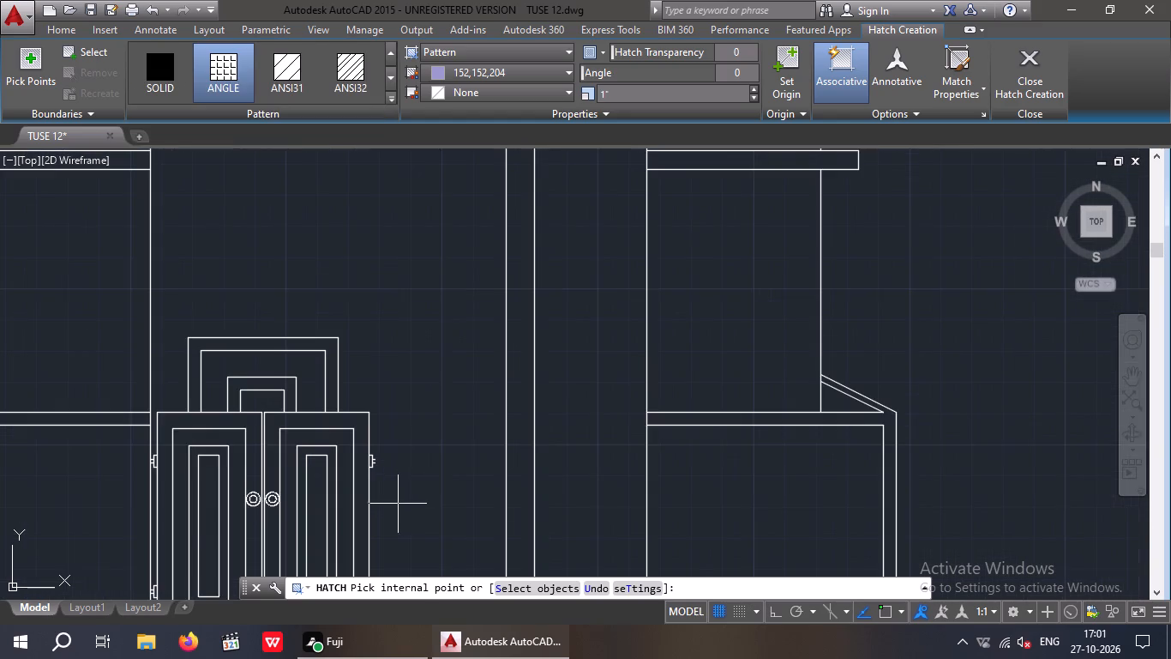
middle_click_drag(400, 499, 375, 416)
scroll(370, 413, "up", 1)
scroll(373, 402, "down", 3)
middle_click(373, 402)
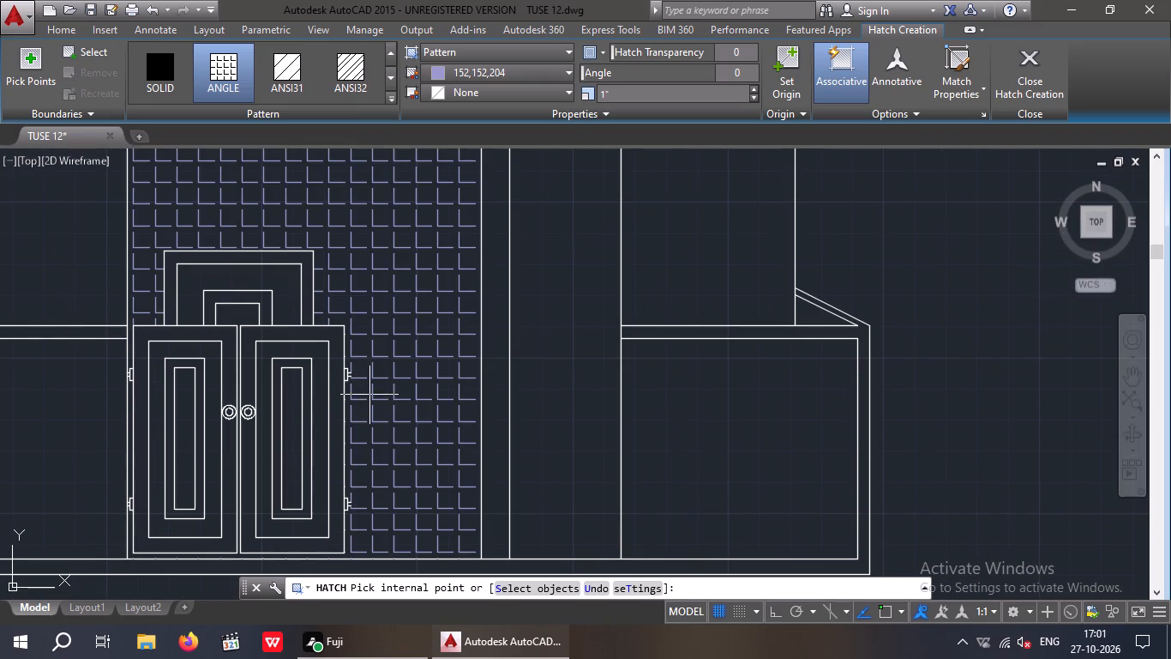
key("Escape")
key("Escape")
Start a line near the gate's lower outer hinge with Ortho mode switched on.
scroll(393, 390, "down", 1)
middle_click_drag(391, 390, 373, 428)
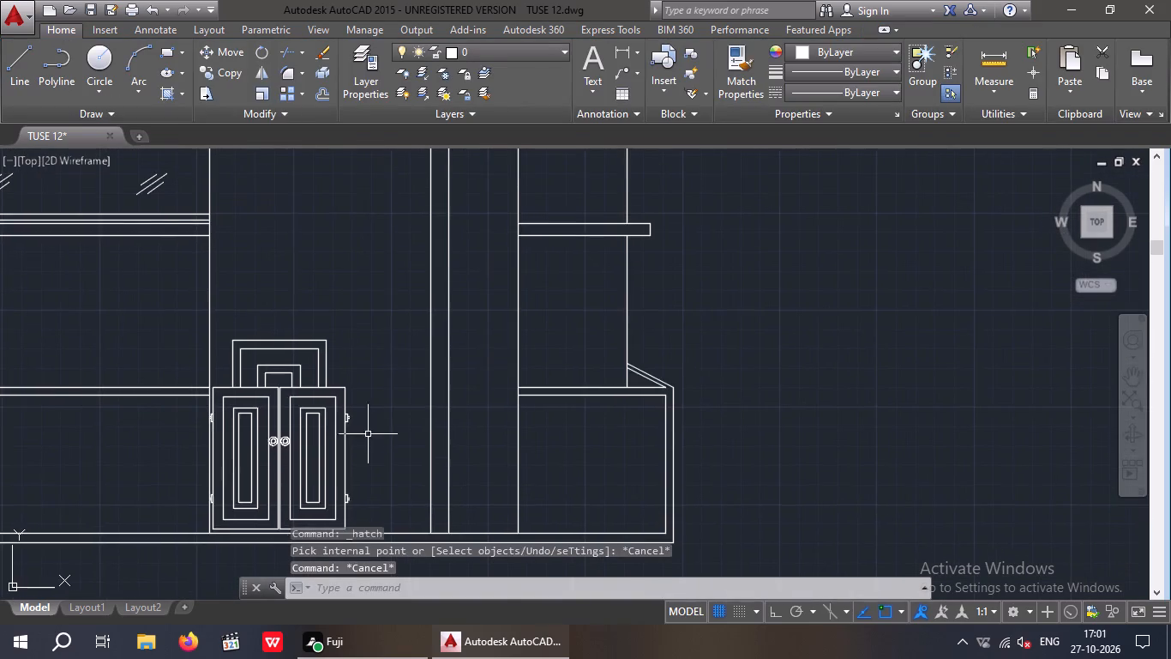
scroll(375, 411, "down", 2)
middle_click_drag(374, 435, 351, 499)
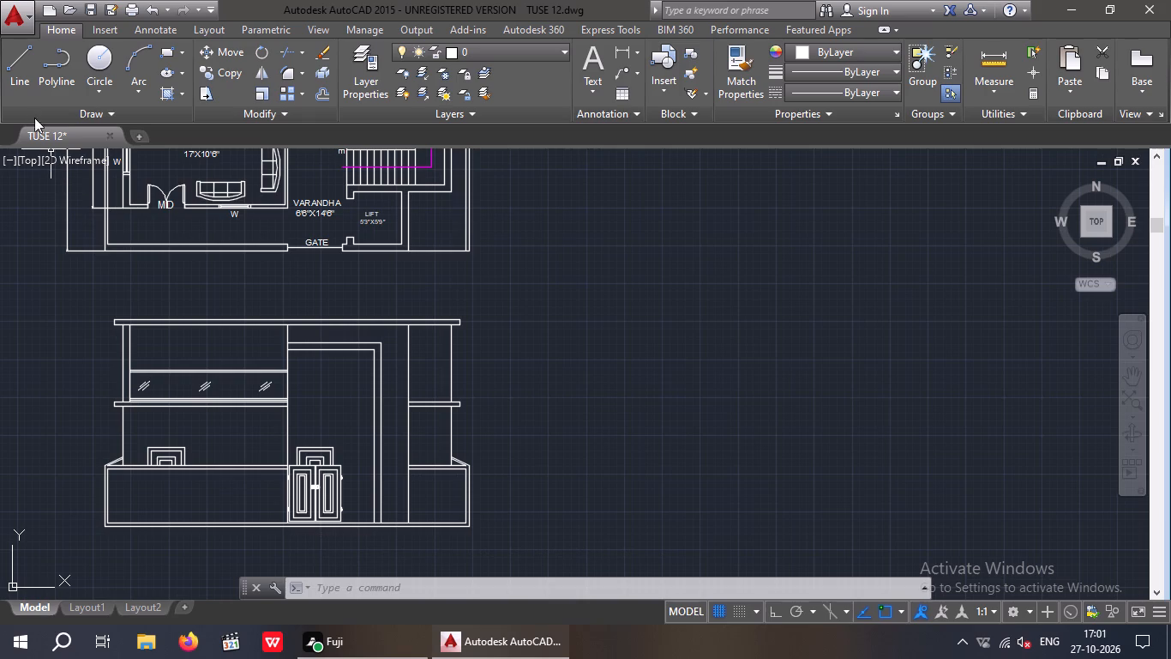
left_click(21, 58)
scroll(381, 545, "up", 3)
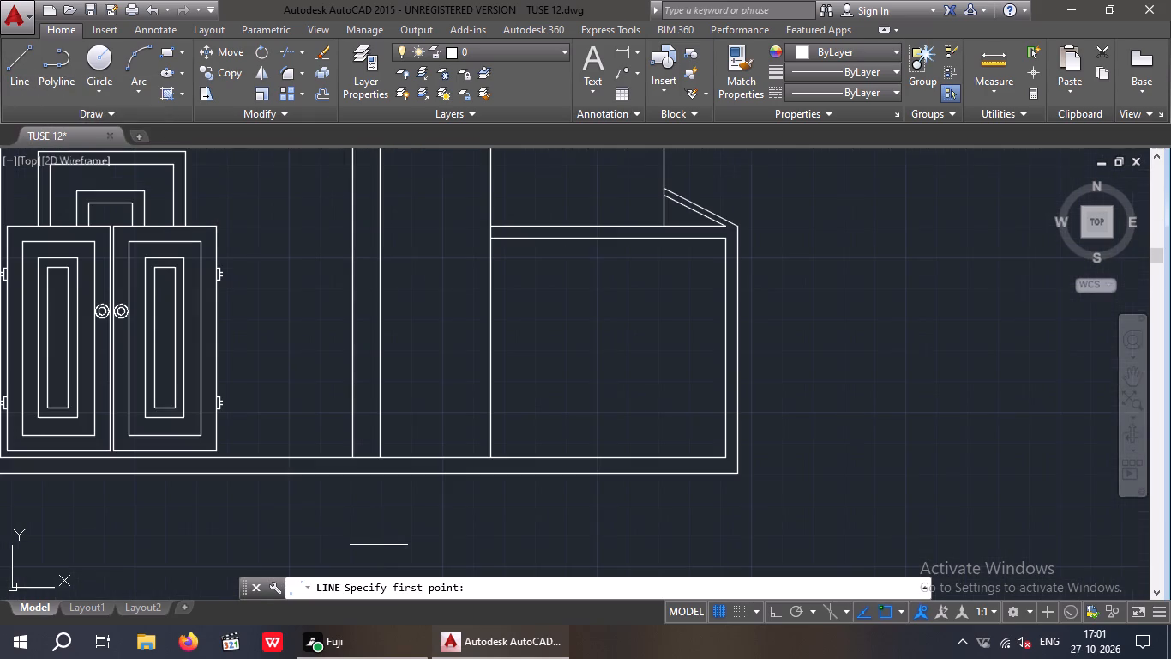
scroll(228, 417, "up", 2)
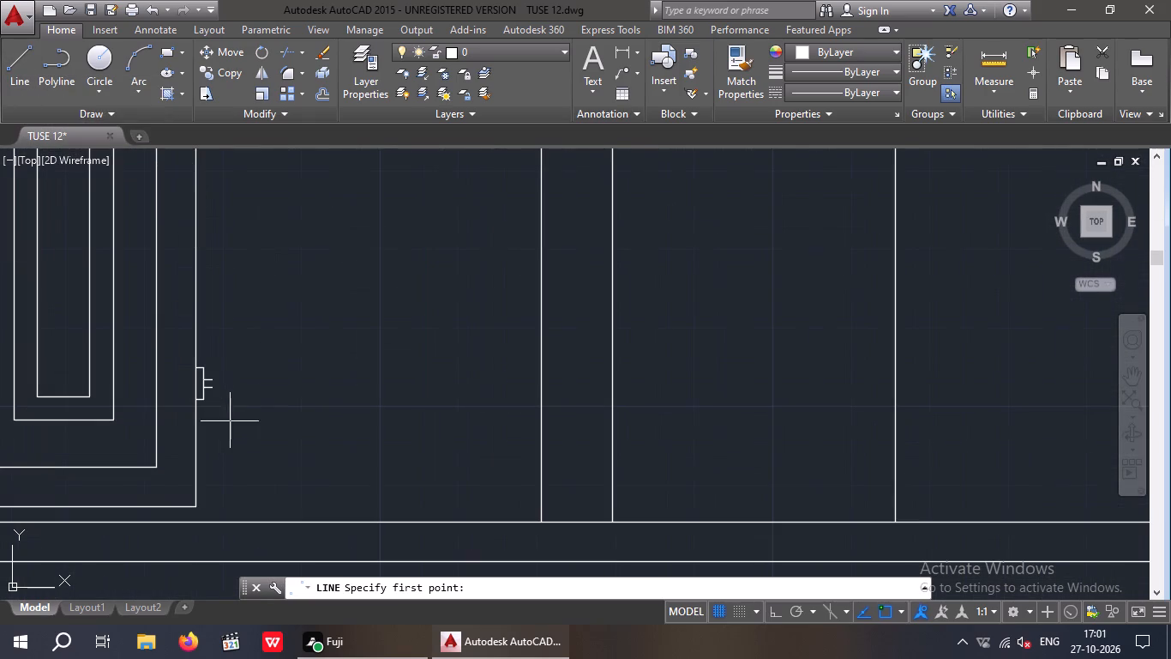
scroll(216, 383, "up", 3)
middle_click_drag(253, 422, 373, 349)
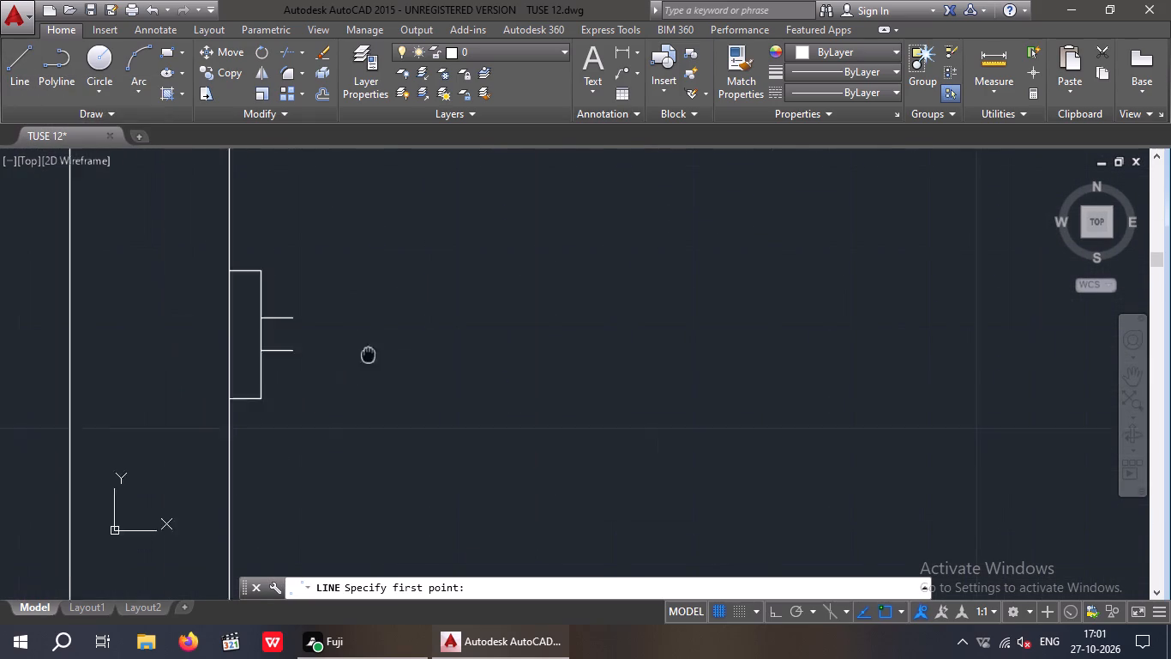
middle_click_drag(373, 349, 387, 333)
left_click(770, 611)
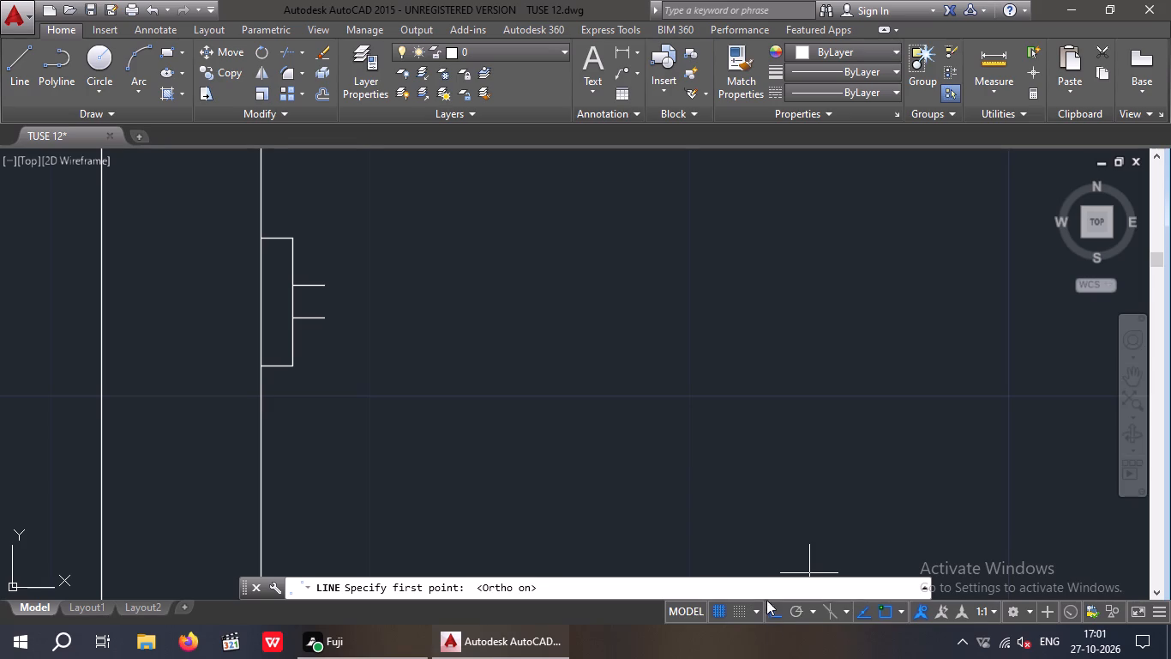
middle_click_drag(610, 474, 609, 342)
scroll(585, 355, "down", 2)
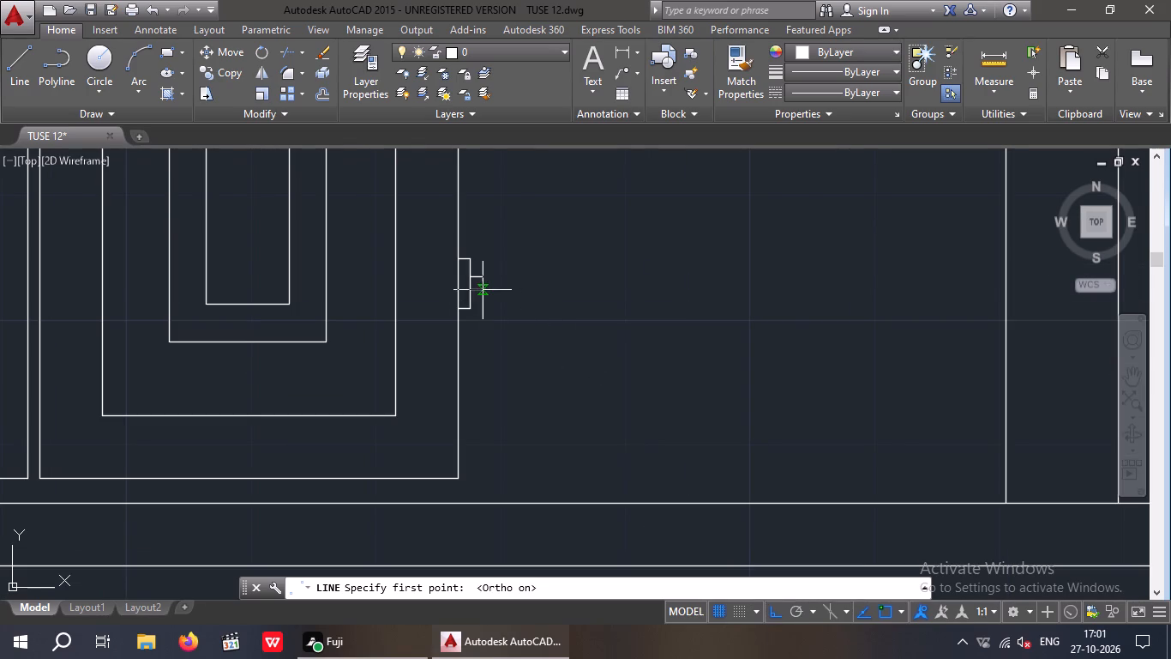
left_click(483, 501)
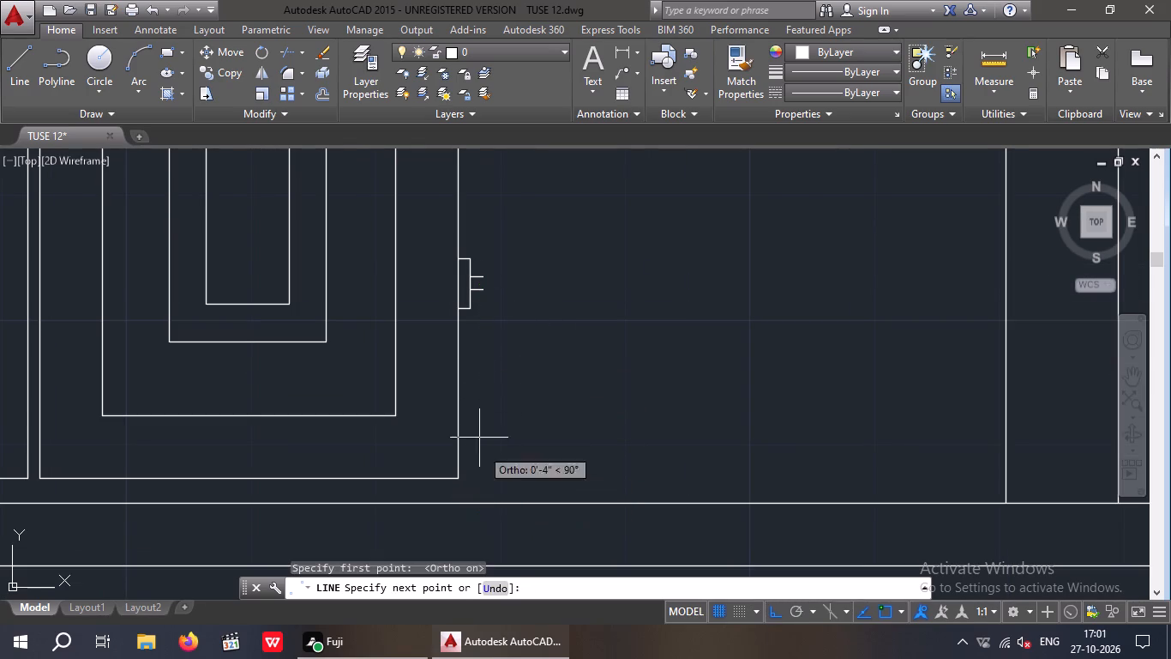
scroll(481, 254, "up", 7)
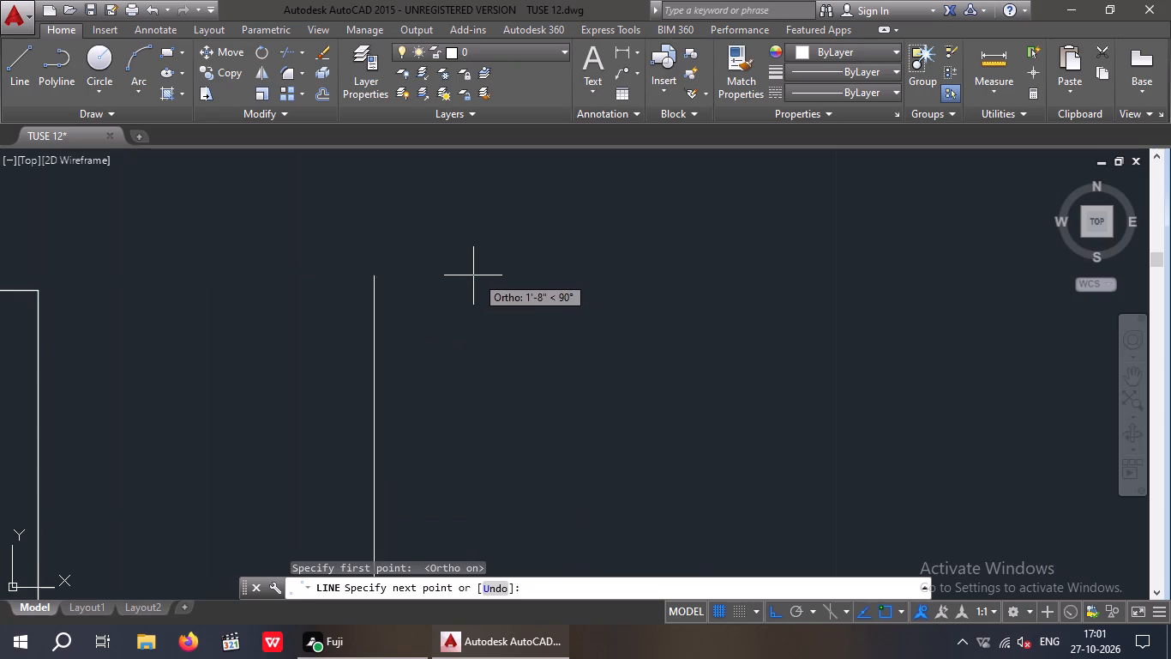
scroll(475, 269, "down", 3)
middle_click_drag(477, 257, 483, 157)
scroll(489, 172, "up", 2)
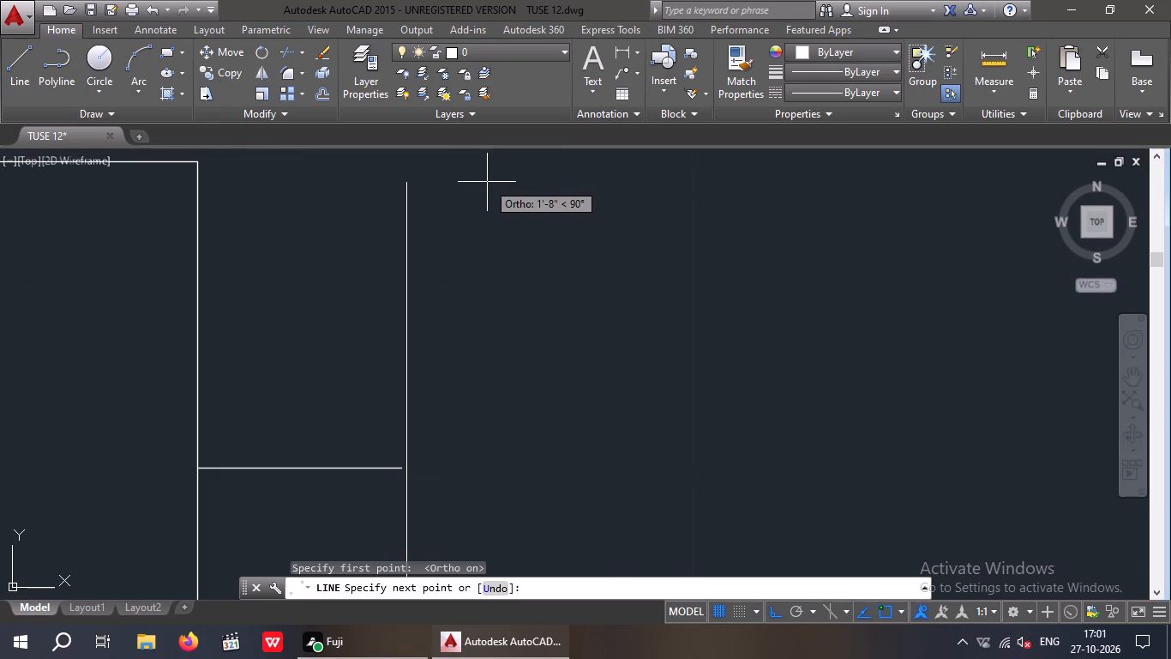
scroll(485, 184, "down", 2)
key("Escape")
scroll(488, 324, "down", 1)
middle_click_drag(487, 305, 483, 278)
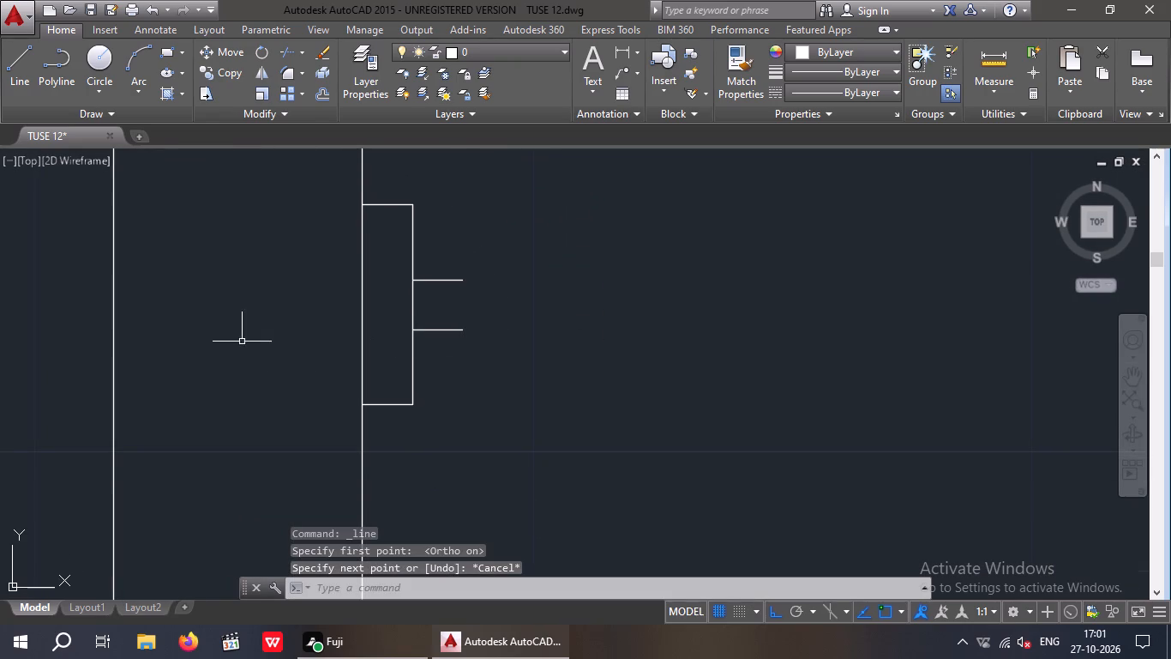
Draw a vertical guide line about 2'-6" long from the lower hinge pin's outer end down past both base lines.
left_click(25, 71)
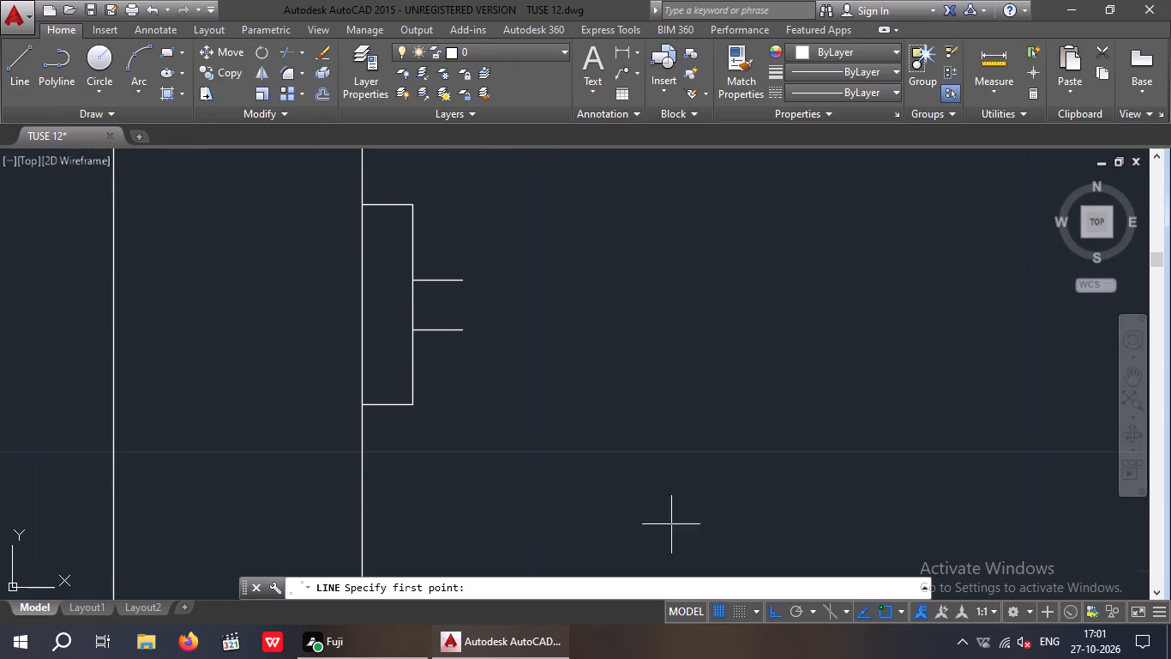
left_click(462, 330)
middle_click_drag(472, 384, 496, 289)
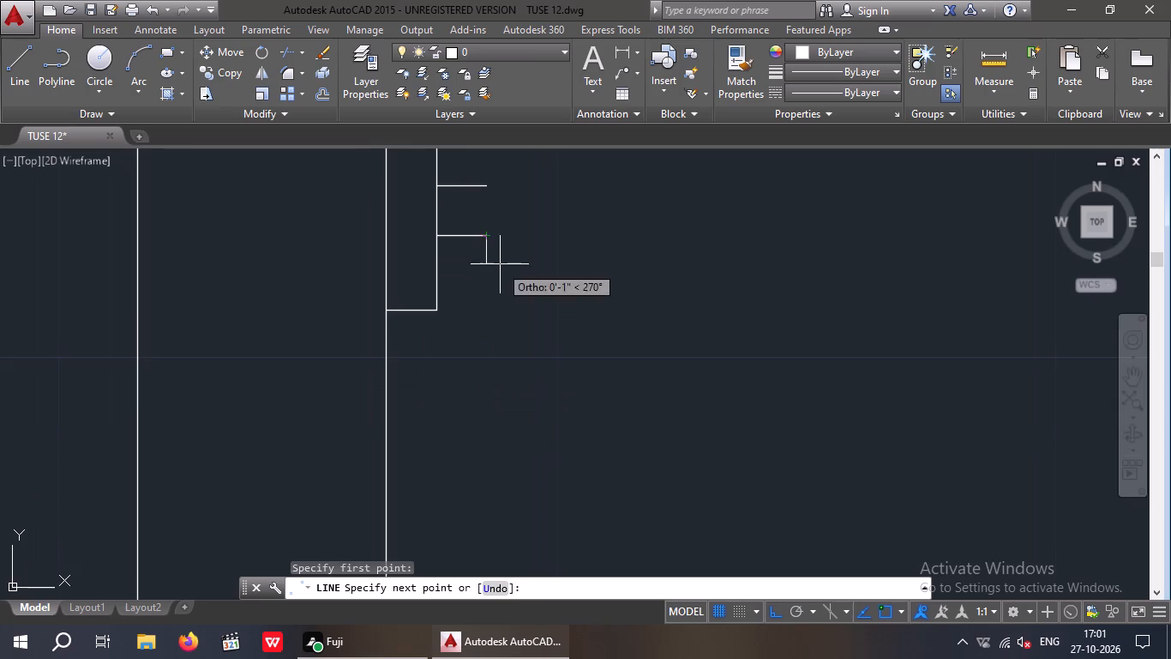
scroll(500, 292, "down", 3)
middle_click_drag(515, 457, 504, 325)
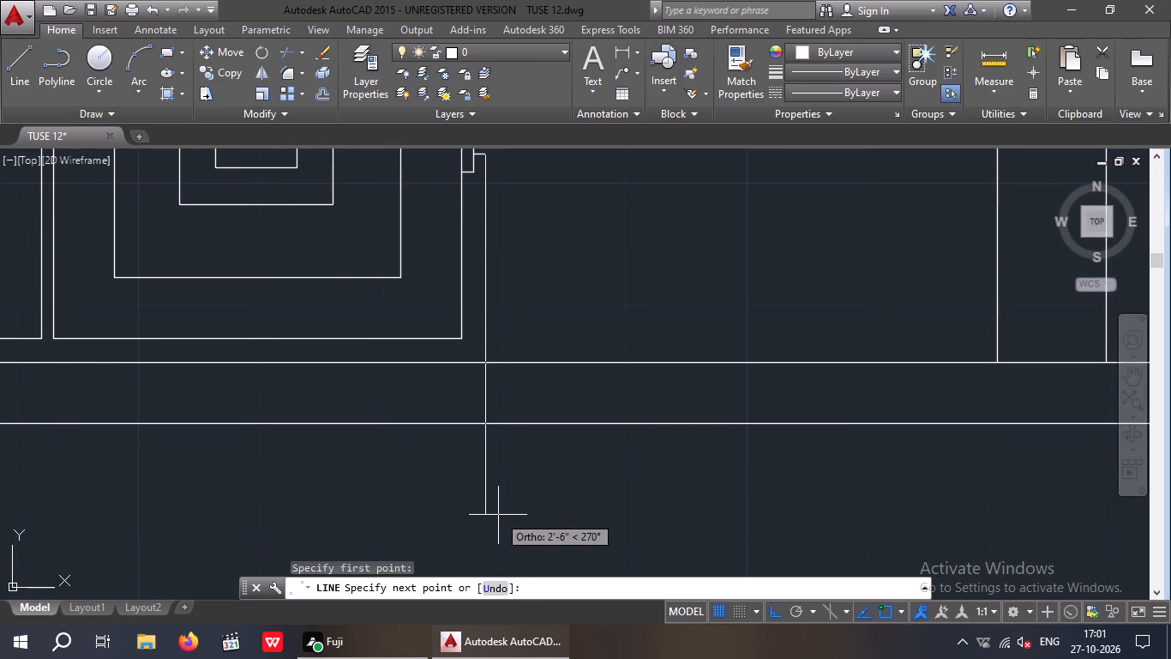
left_click(498, 515)
key("Escape")
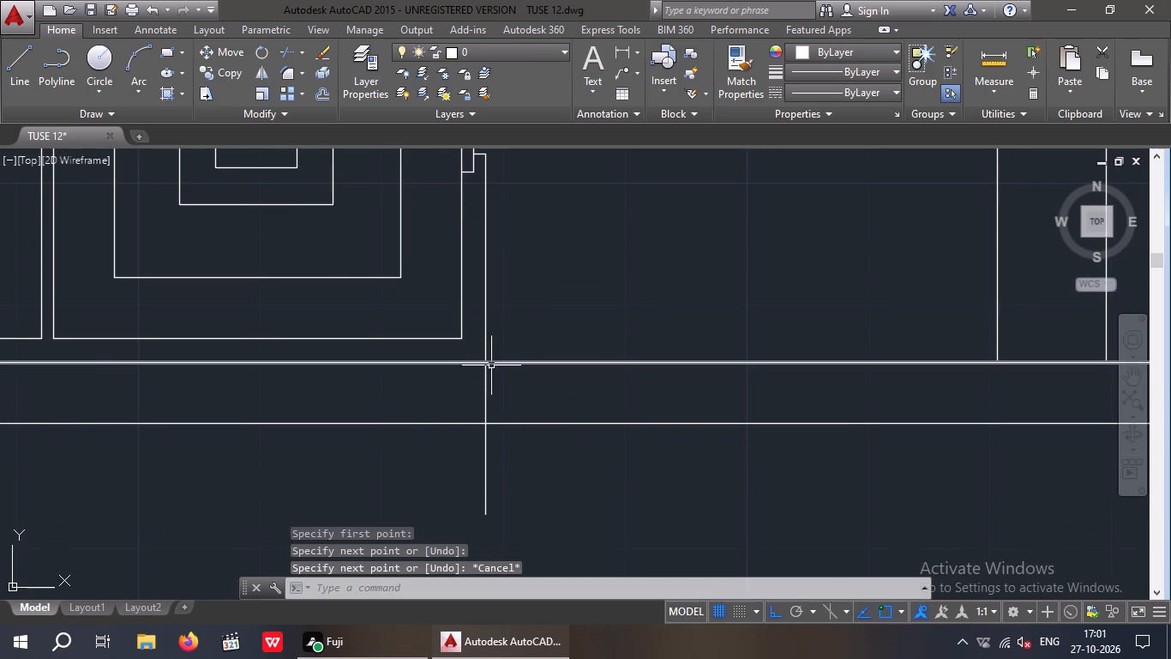
Draw a vertical line from the guide line's crossing with the upper base line up past the balcony slab level.
key("space")
left_click(485, 362)
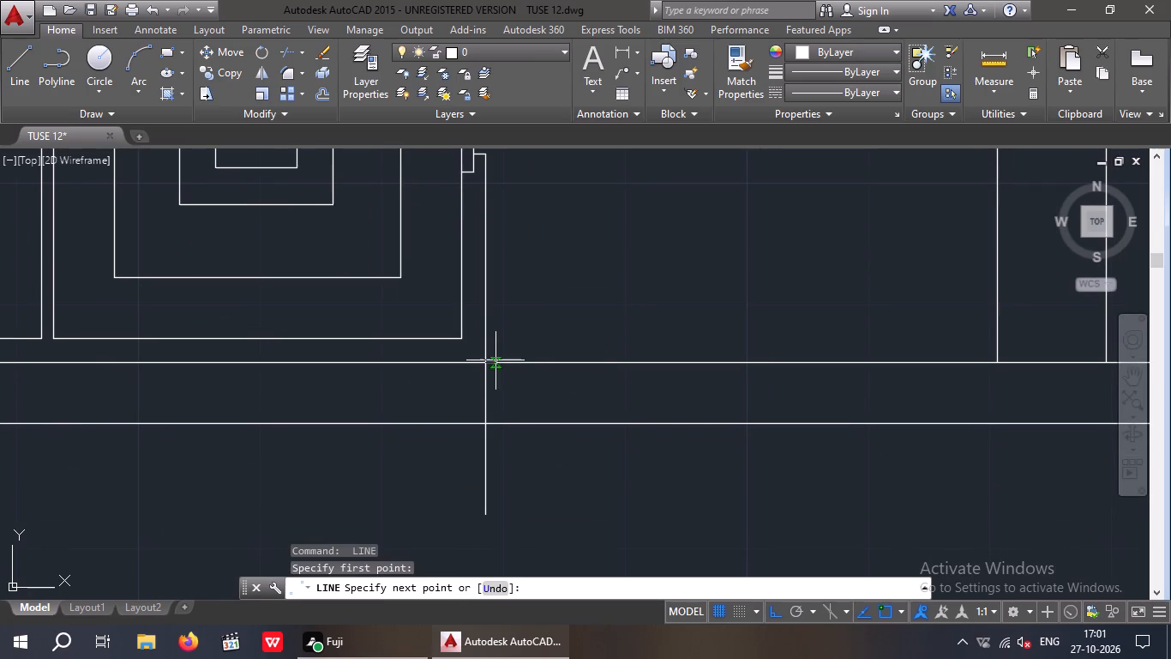
middle_click_drag(507, 345, 487, 548)
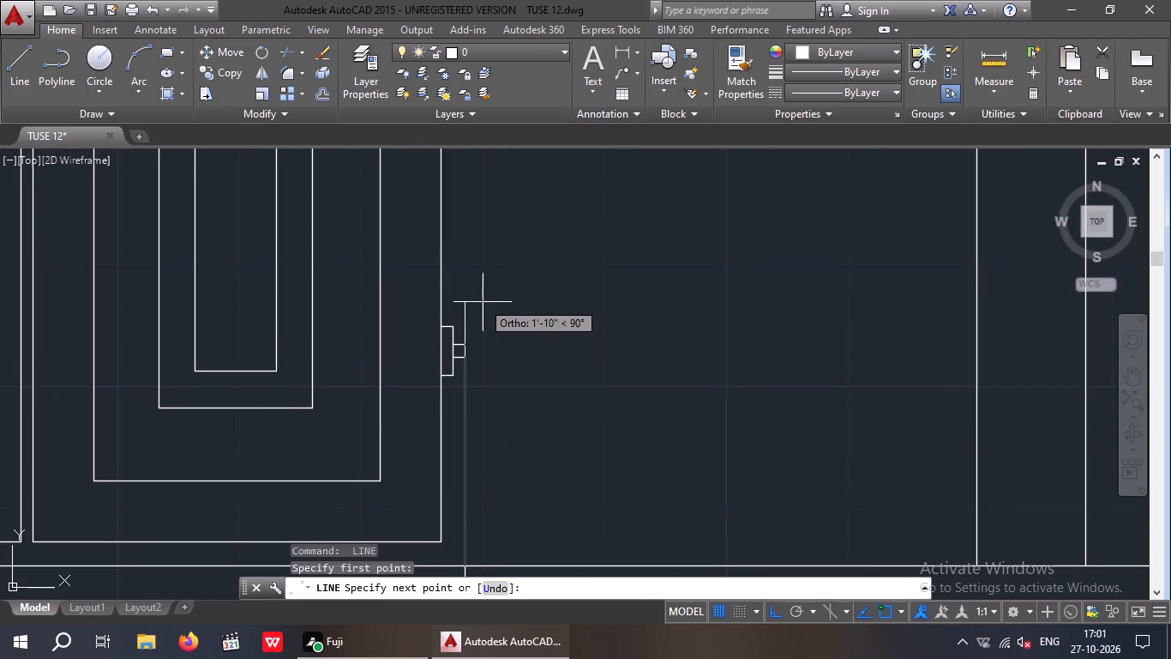
middle_click_drag(485, 309, 483, 523)
scroll(488, 462, "down", 2)
middle_click_drag(494, 475, 483, 571)
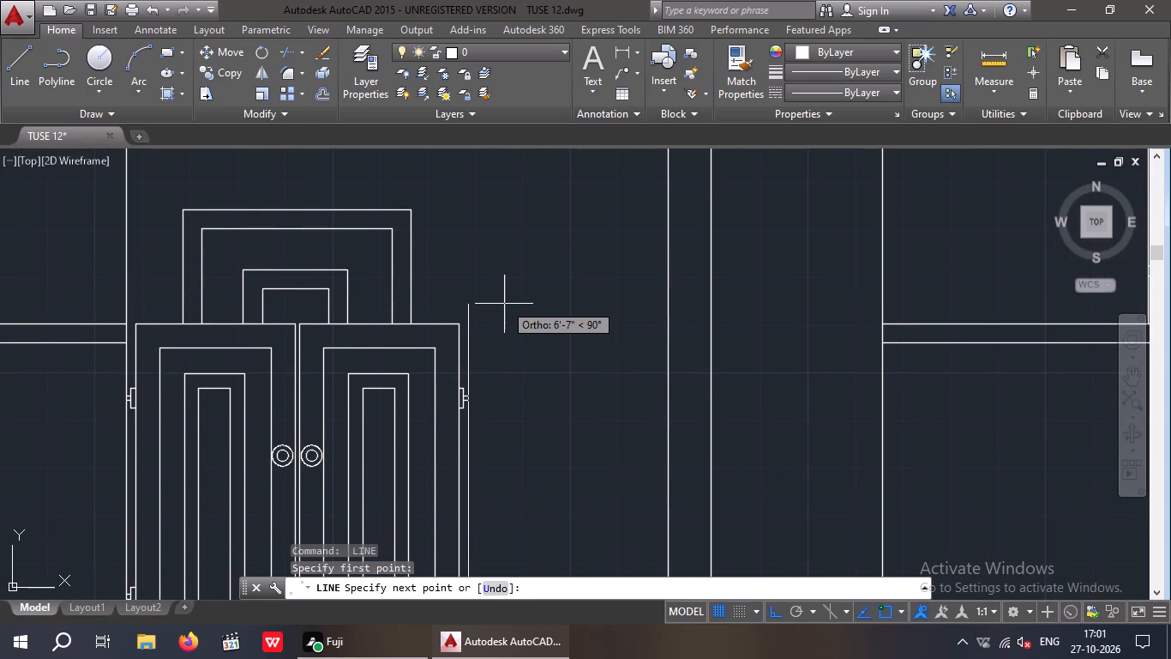
middle_click_drag(520, 302, 524, 444)
middle_click_drag(525, 293, 534, 342)
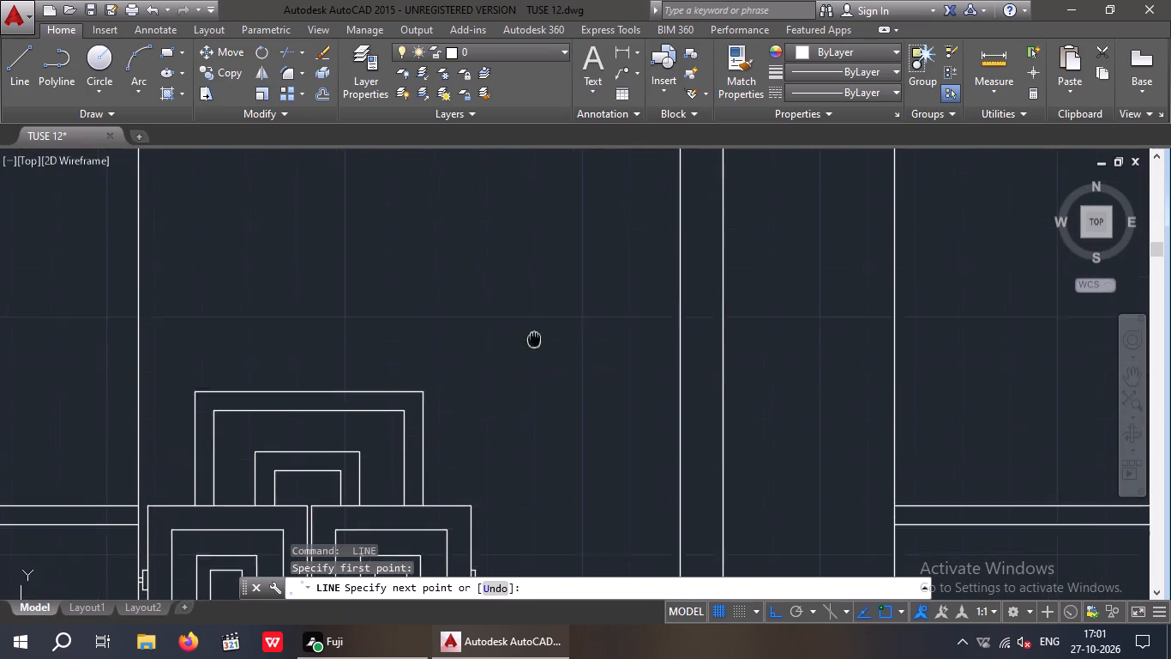
middle_click_drag(534, 342, 536, 431)
scroll(533, 299, "down", 2)
middle_click_drag(542, 321, 543, 354)
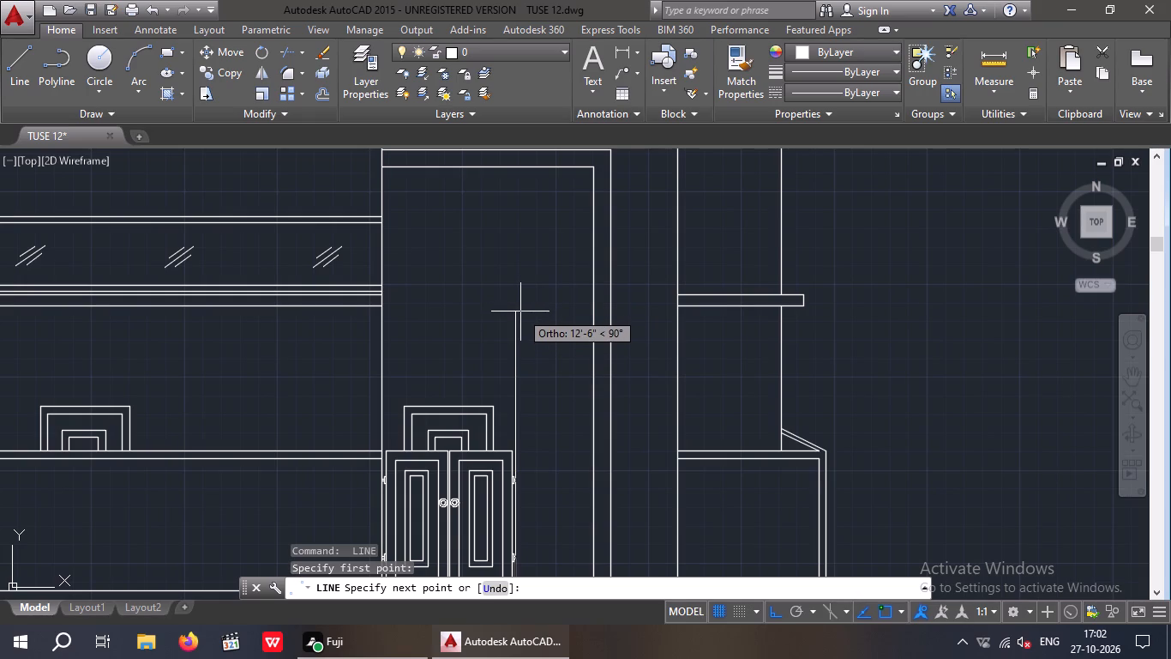
left_click(520, 261)
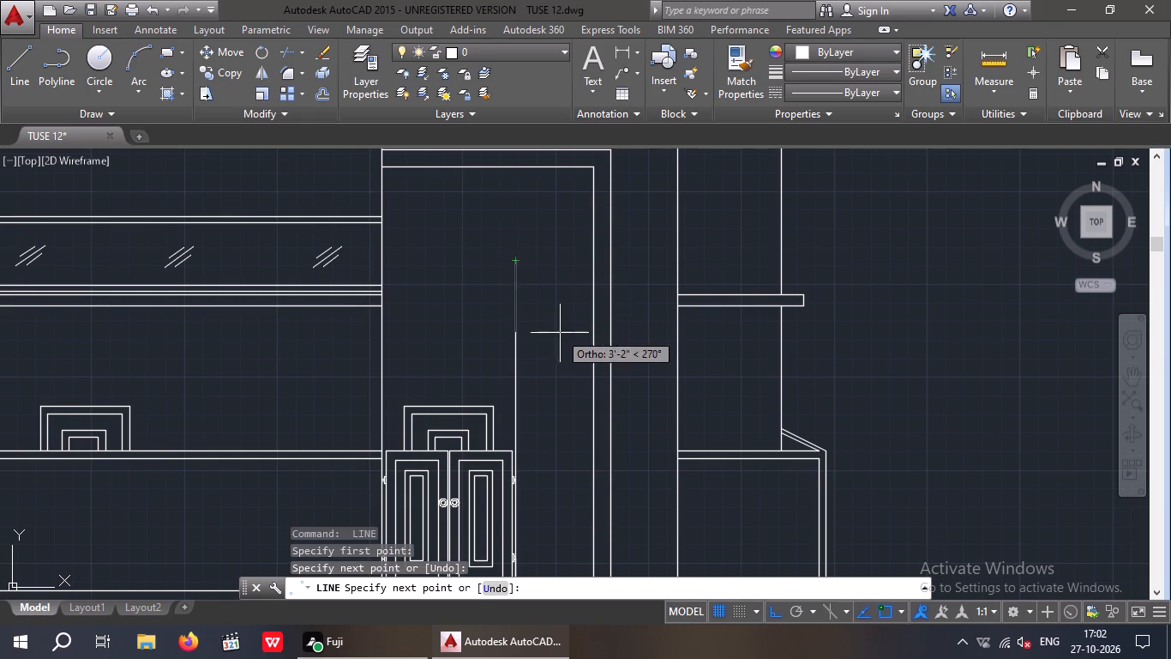
key("Escape")
key("Escape")
key("Escape")
Extend the balcony slab's lower and upper edges across the bay to the new vertical line beside the gate.
key("e")
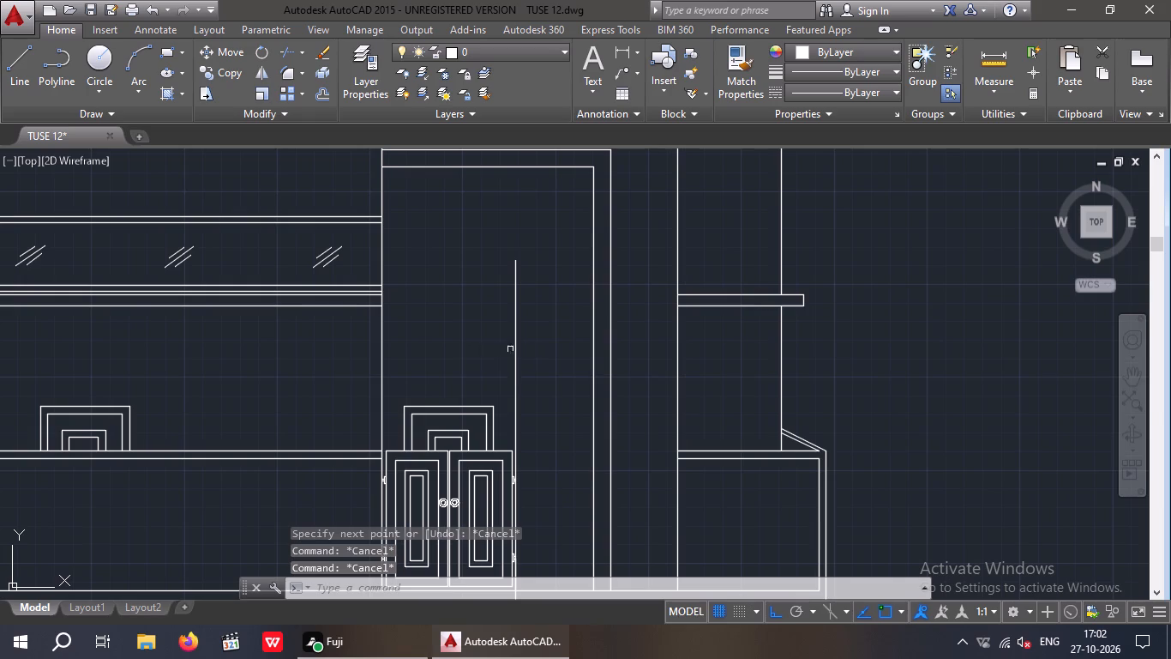
key("x")
key("space")
key("space")
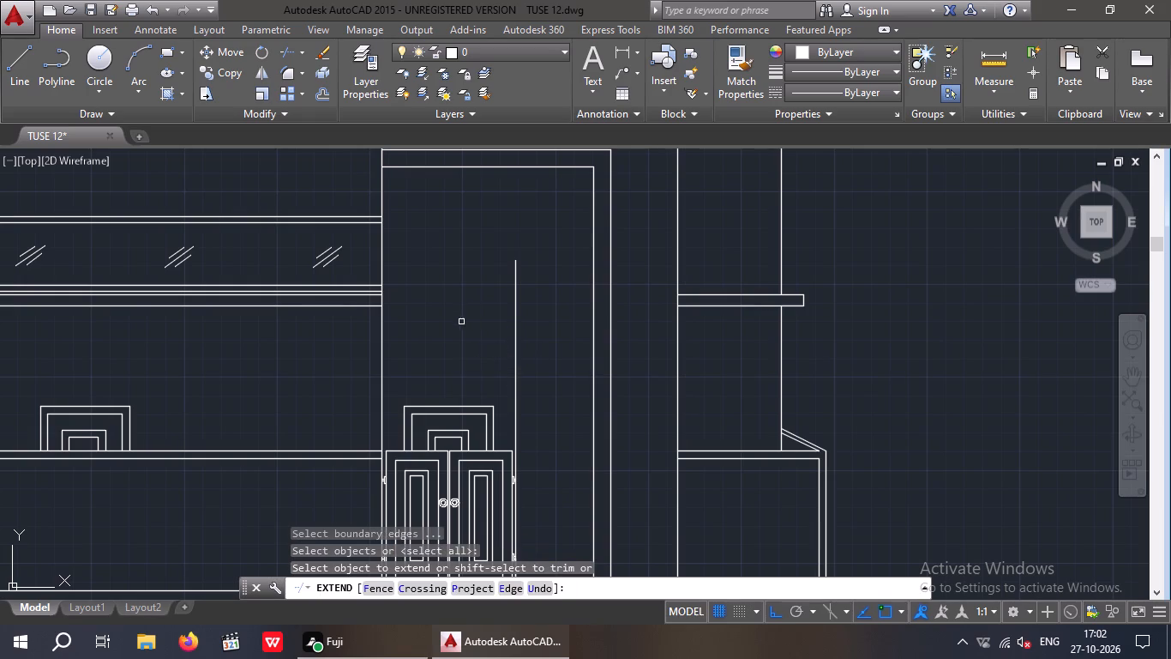
scroll(461, 322, "up", 3)
middle_click_drag(427, 371, 563, 436)
scroll(350, 353, "down", 2)
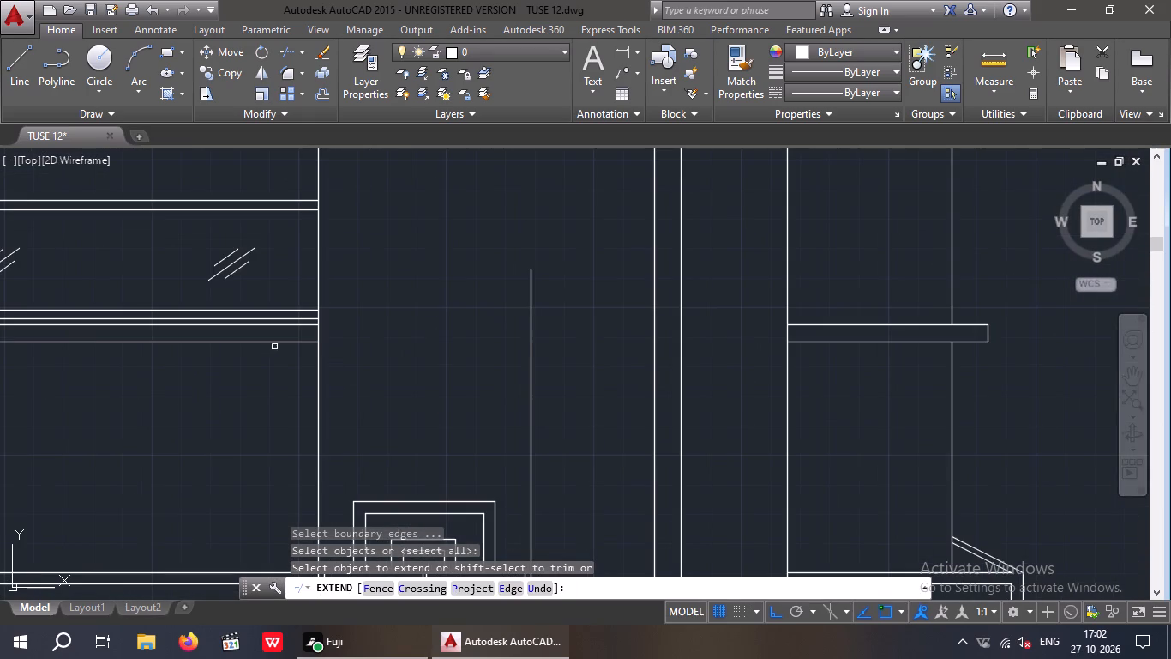
left_click(291, 343)
scroll(305, 330, "up", 2)
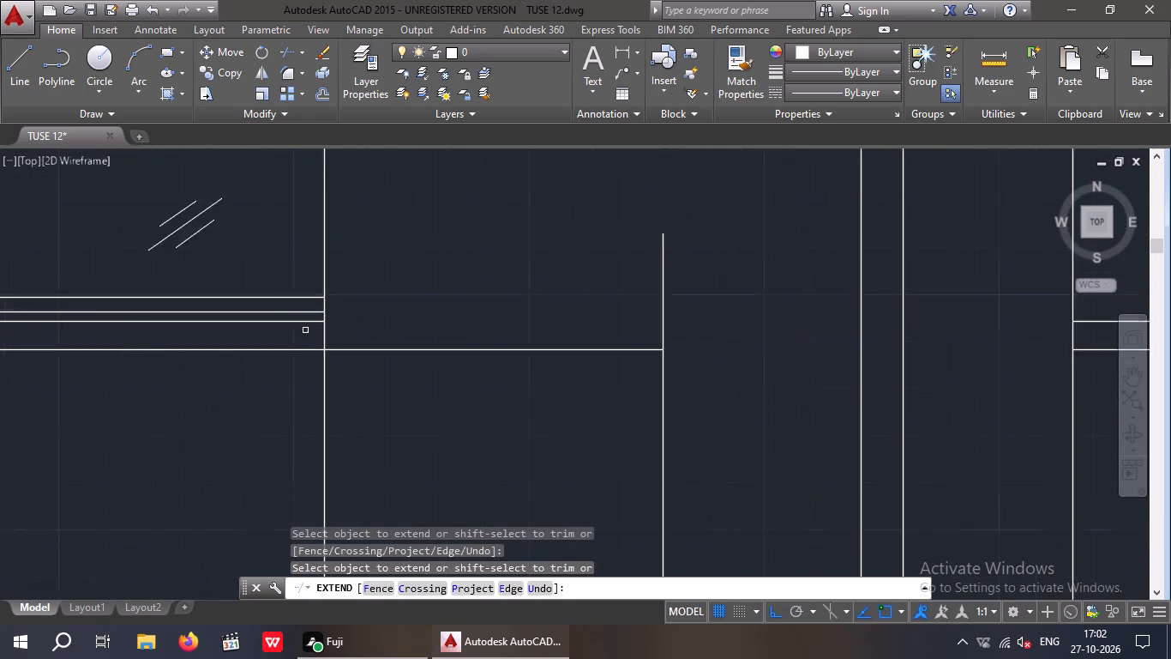
left_click(324, 316)
scroll(408, 329, "down", 3)
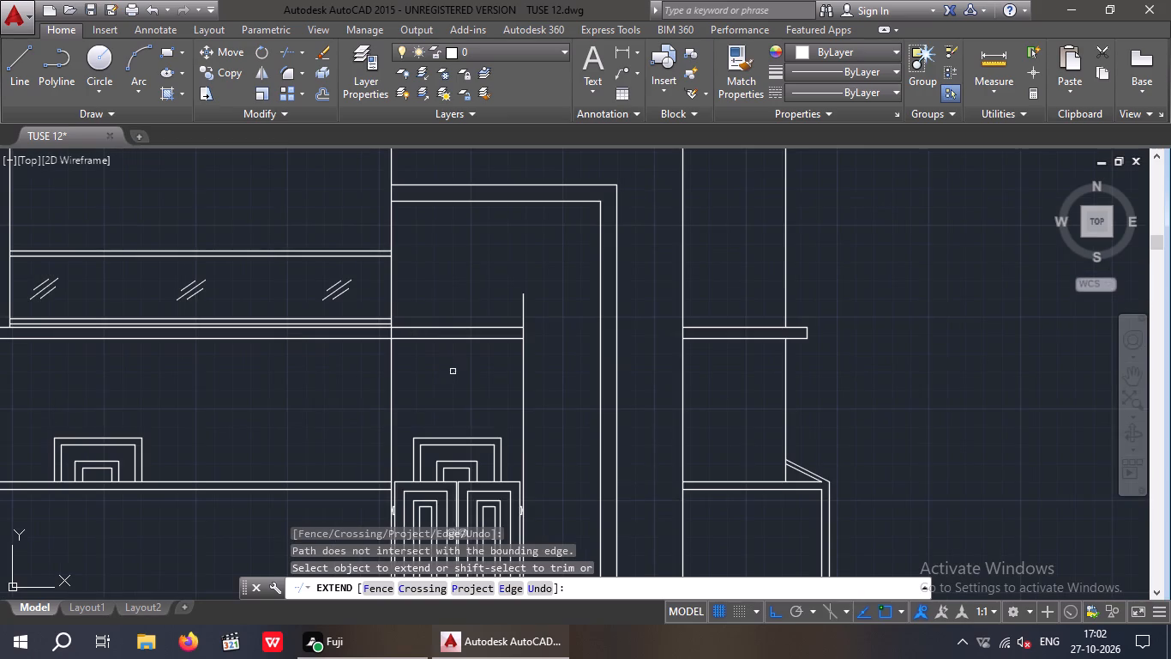
middle_click_drag(473, 384, 487, 336)
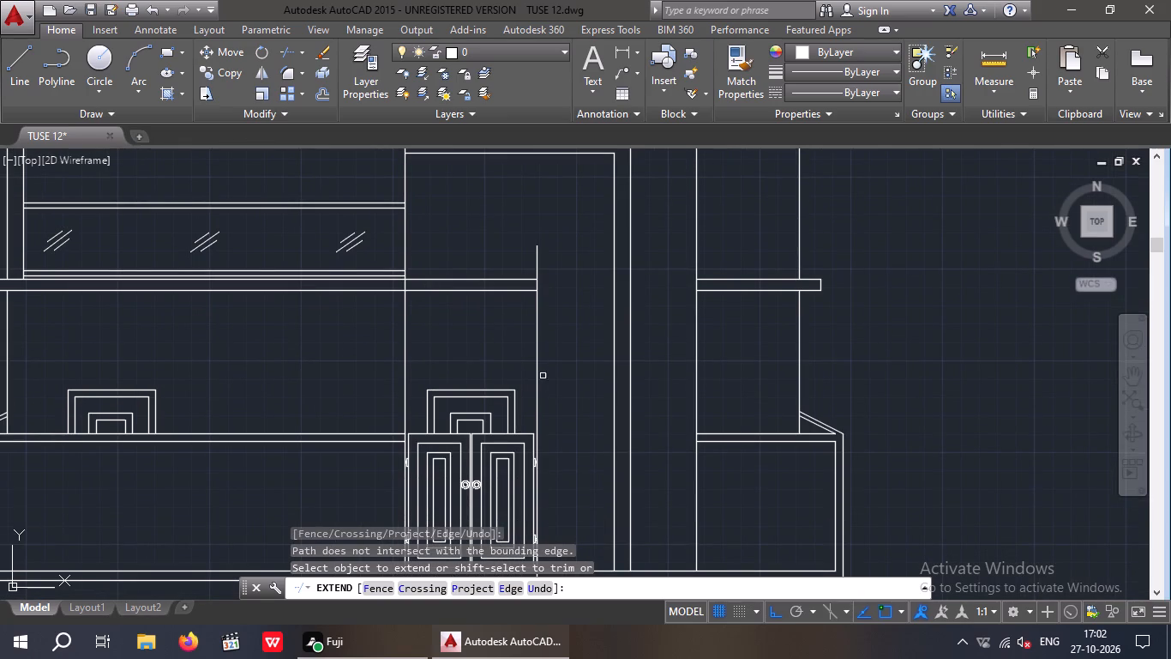
middle_click_drag(549, 403, 553, 454)
key("Escape")
key("Escape")
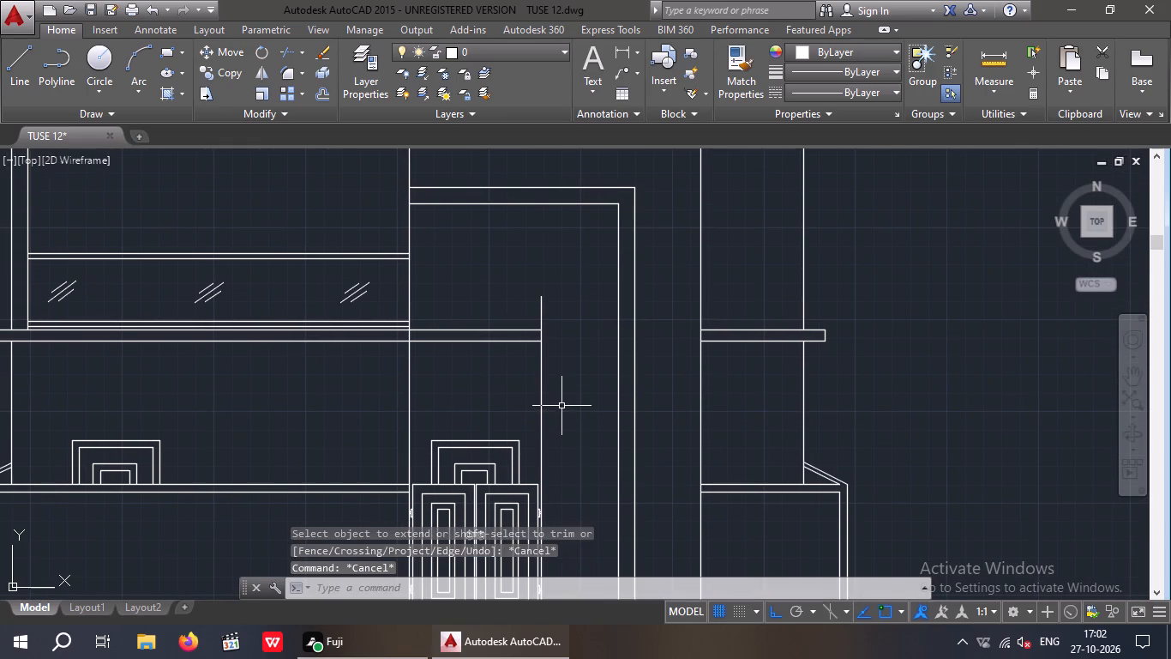
Trim the part of the vertical line beside the gate that rises above the extended slab.
key("t")
key("r")
key("space")
key("space")
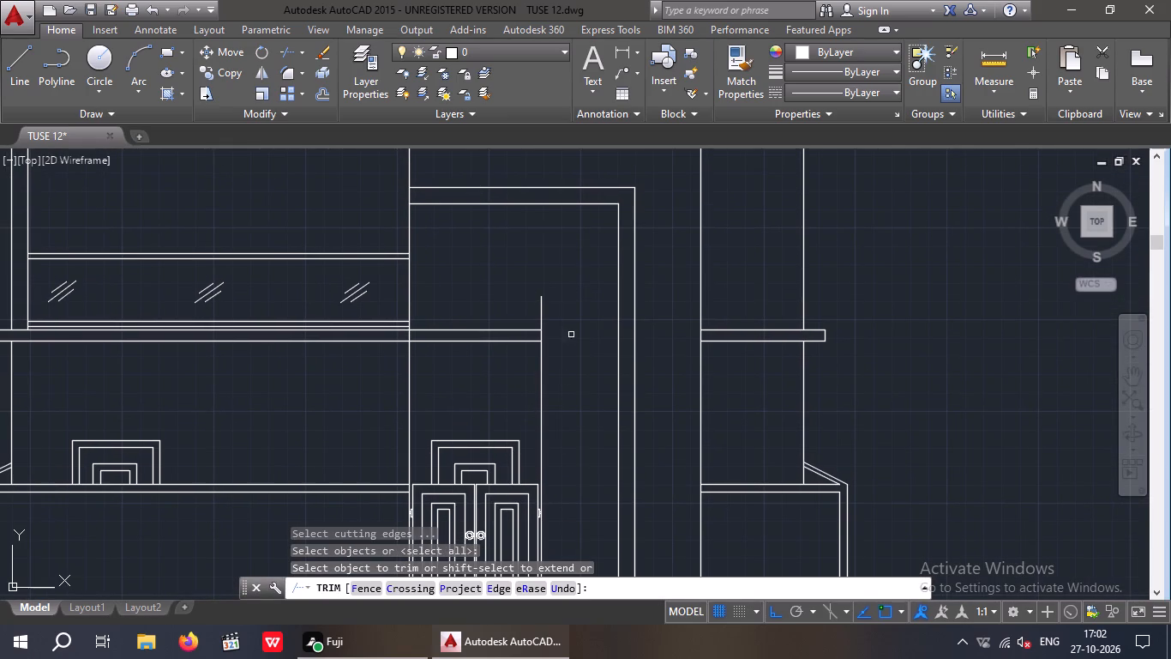
left_click_drag(550, 292, 537, 307)
left_click(523, 307)
scroll(520, 294, "down", 2)
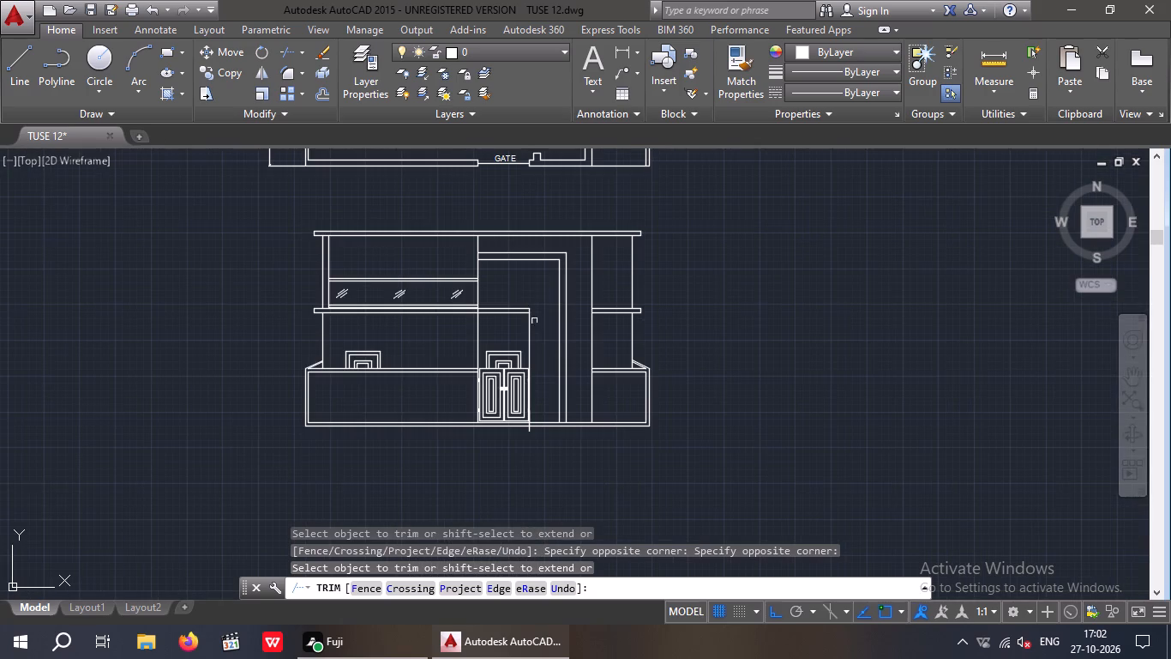
scroll(533, 432, "up", 4)
key("Escape")
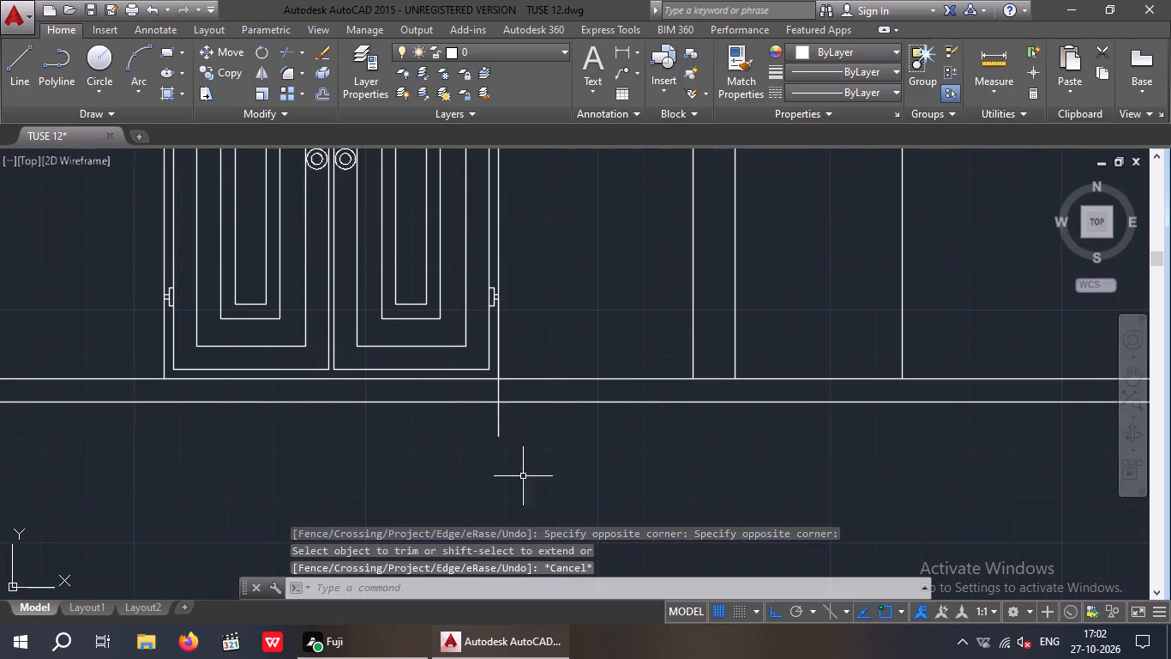
Delete the short vertical guide line running from the gate's lower hinge down past the base lines.
left_click_drag(525, 431, 496, 438)
left_click(458, 438)
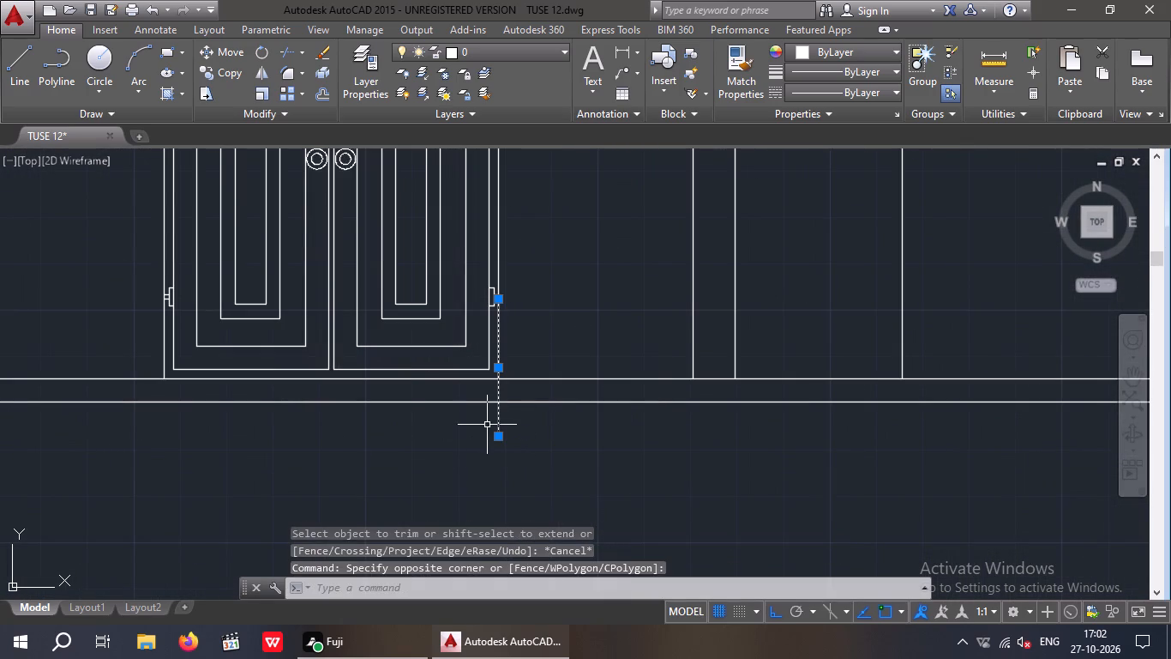
key("Delete")
scroll(513, 441, "down", 2)
middle_click_drag(513, 455, 511, 500)
scroll(511, 502, "down", 1)
middle_click_drag(535, 447, 533, 456)
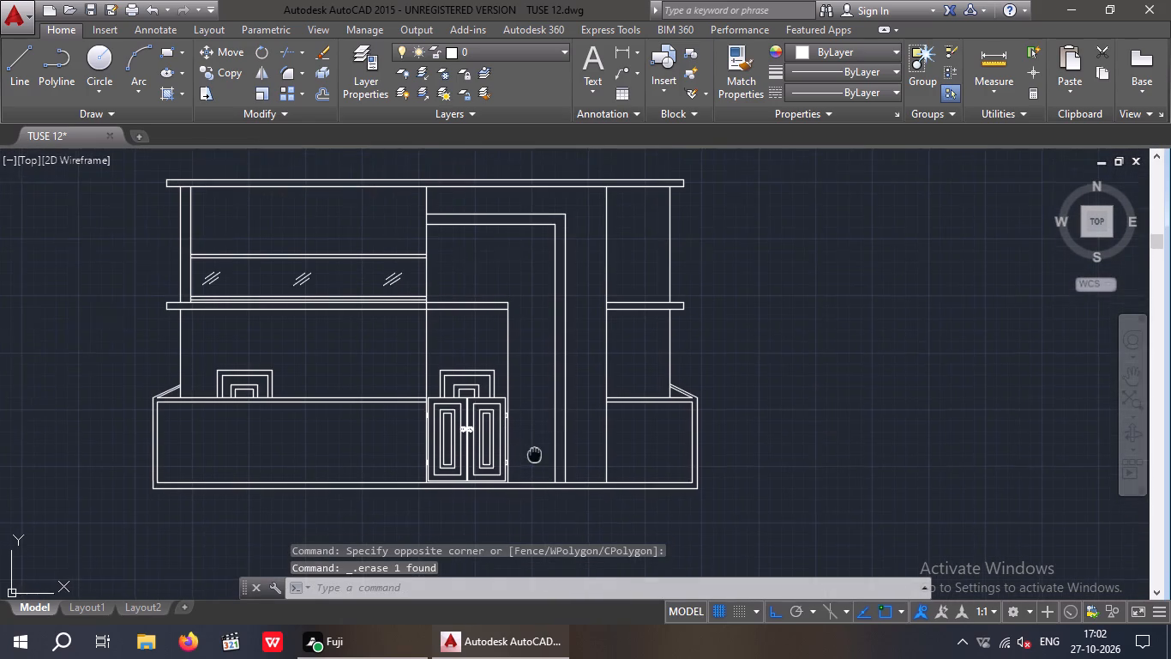
middle_click_drag(533, 456, 525, 477)
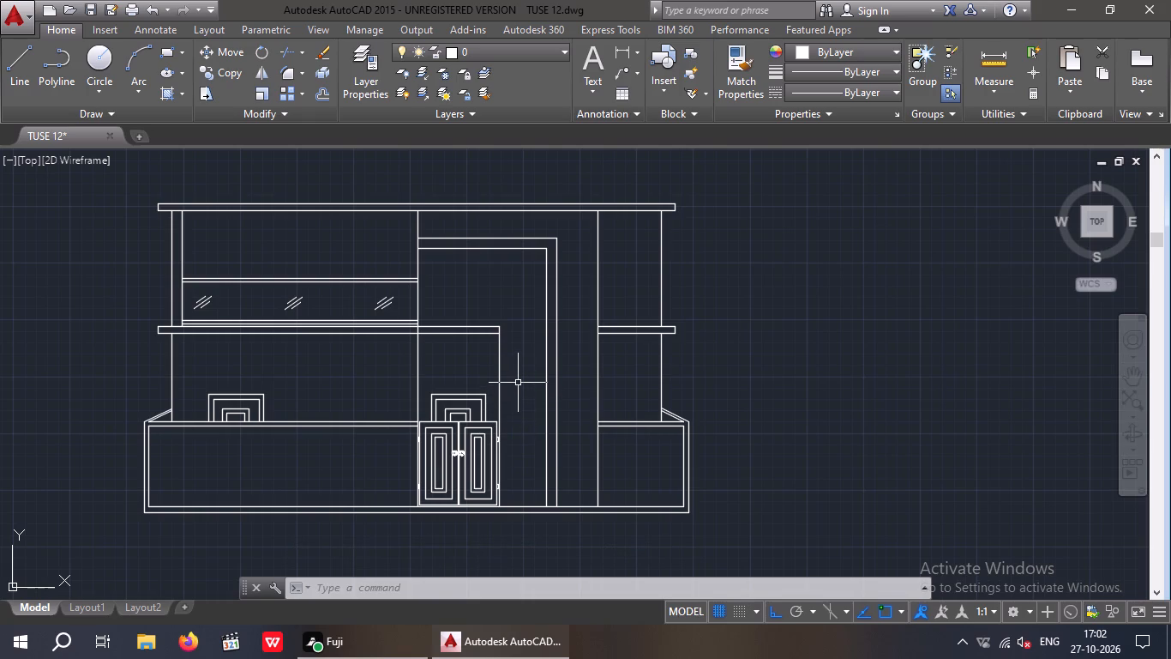
scroll(512, 348, "up", 1)
Extend the balcony slab's upper and lower edges across the framed full-height bay to meet the slab on its far side.
scroll(512, 348, "up", 1)
middle_click_drag(502, 367, 494, 384)
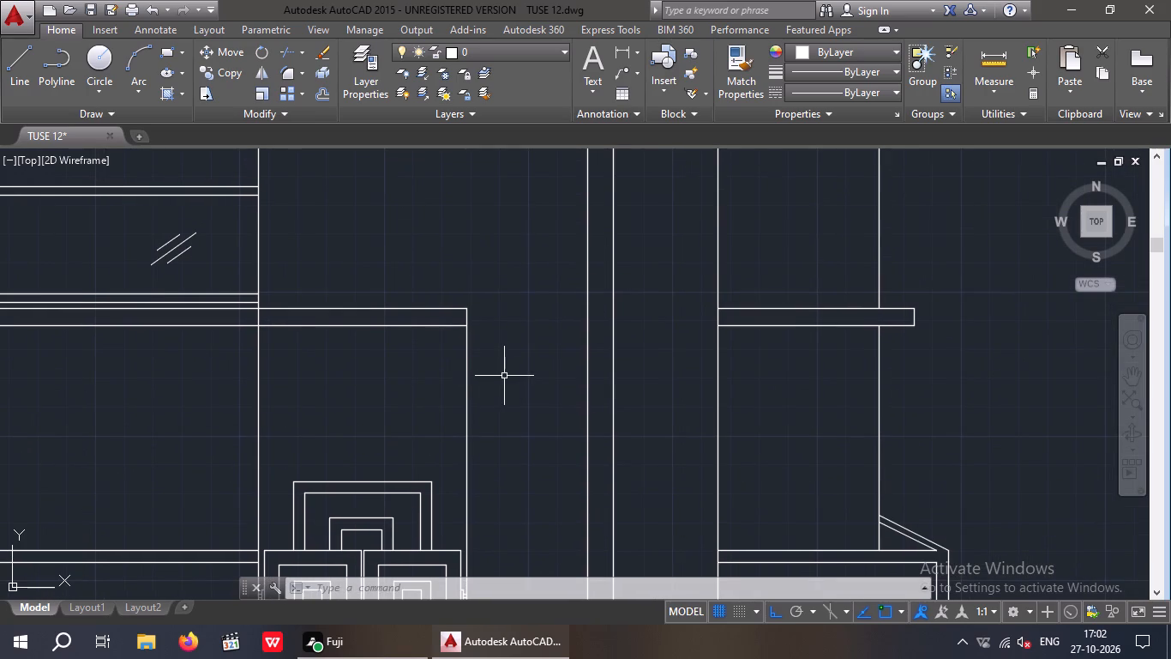
key("e")
key("x")
key("space")
key("space")
left_click_drag(439, 358, 426, 347)
left_click(418, 276)
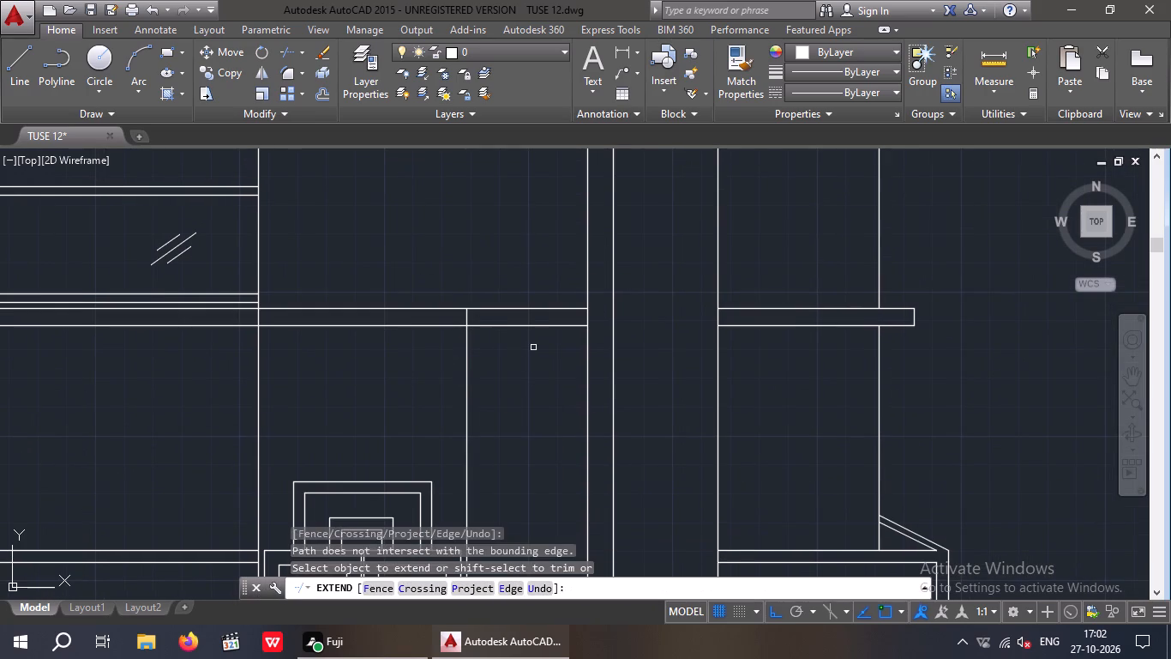
left_click_drag(533, 348, 531, 336)
left_click(518, 274)
left_click_drag(539, 361, 541, 347)
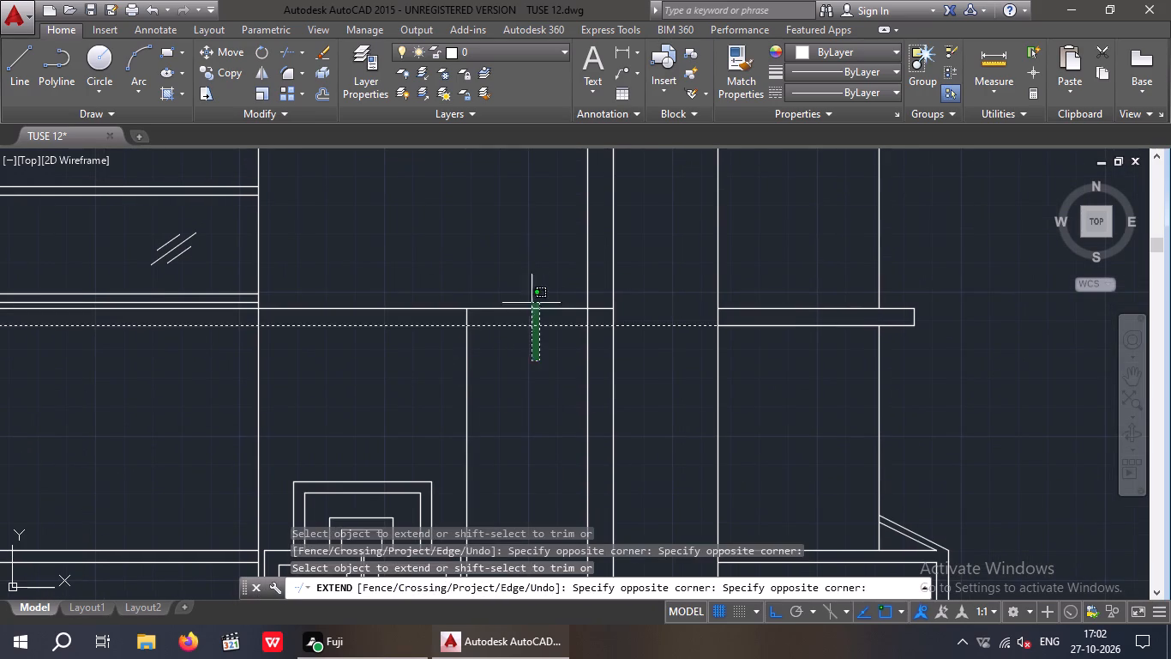
left_click(528, 274)
key("Escape")
key("Escape")
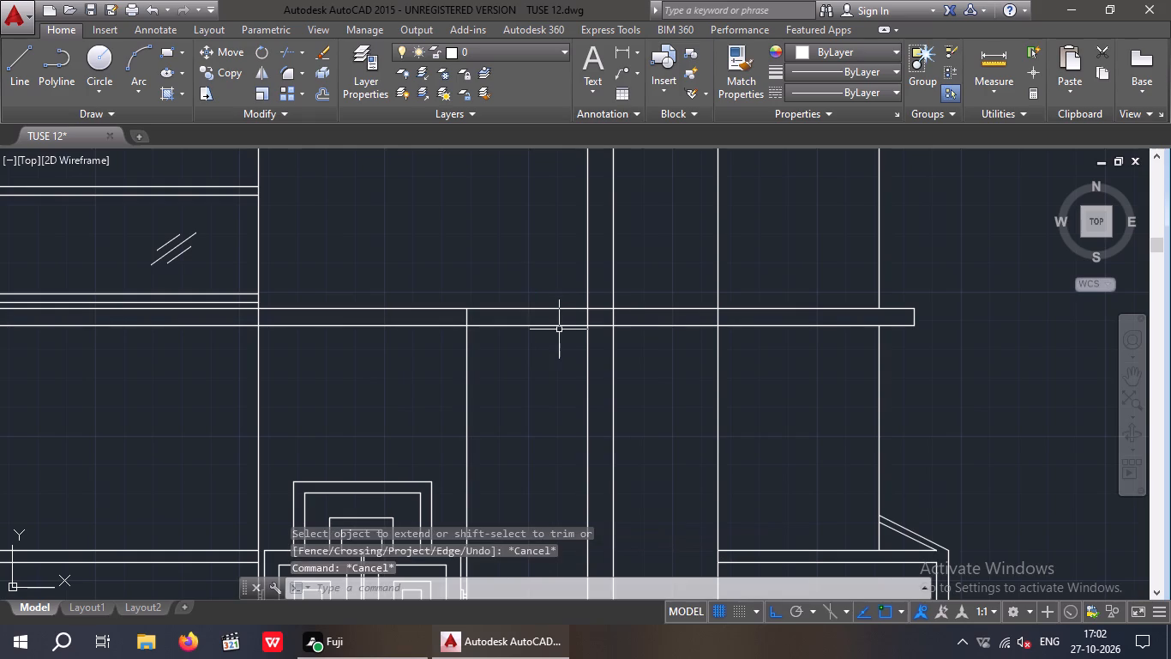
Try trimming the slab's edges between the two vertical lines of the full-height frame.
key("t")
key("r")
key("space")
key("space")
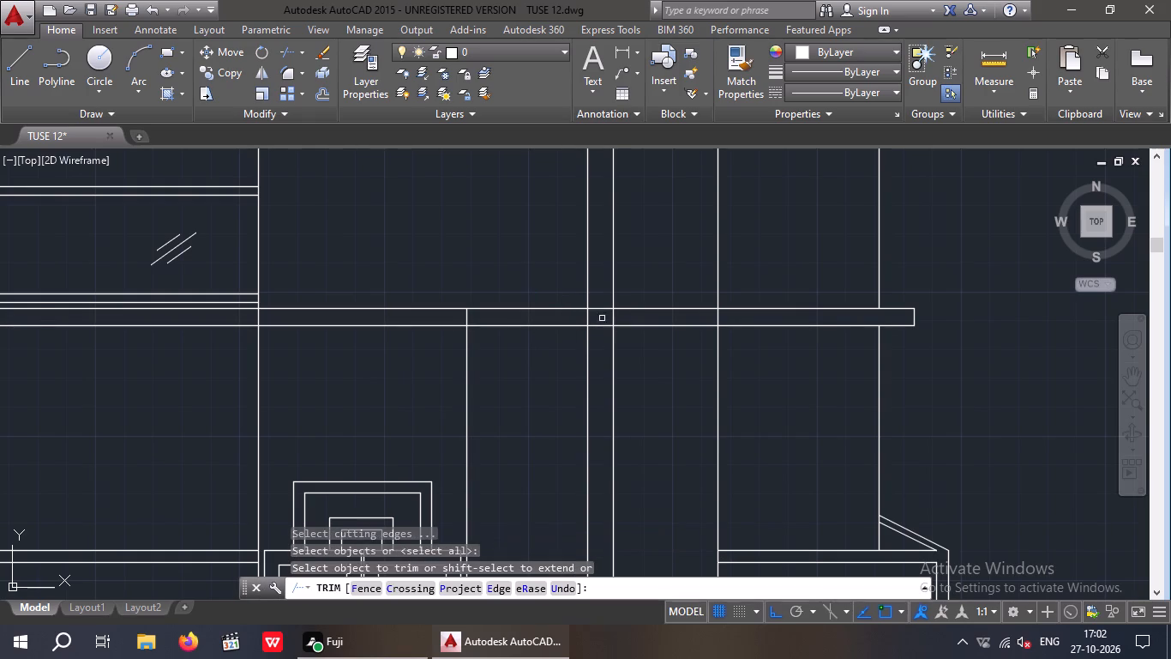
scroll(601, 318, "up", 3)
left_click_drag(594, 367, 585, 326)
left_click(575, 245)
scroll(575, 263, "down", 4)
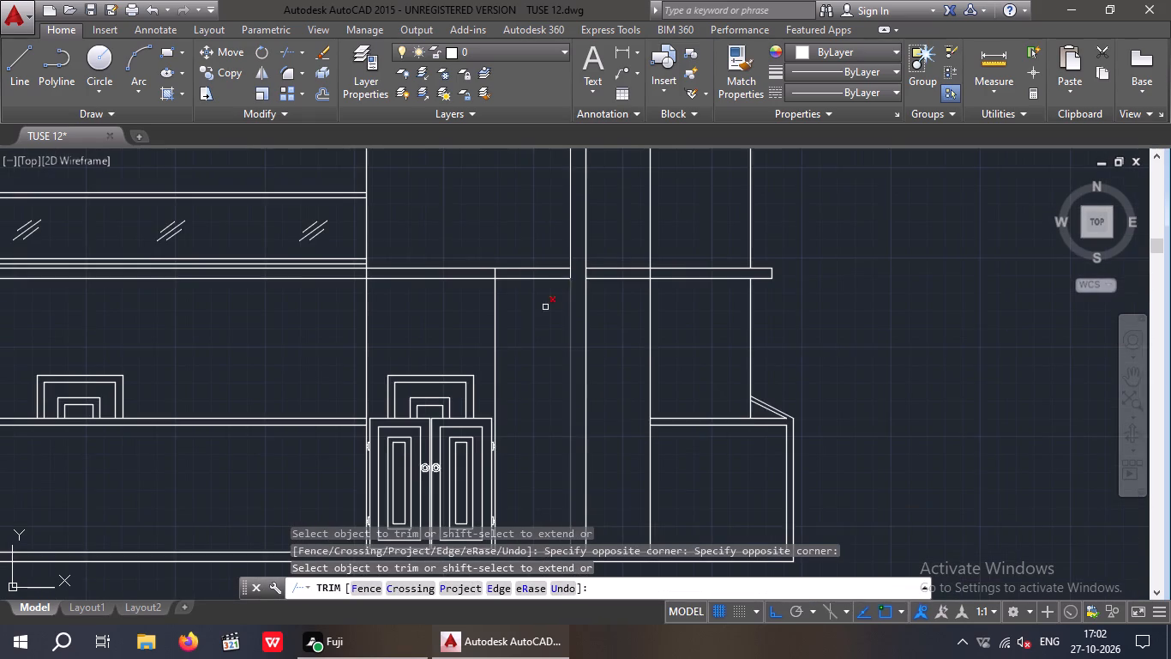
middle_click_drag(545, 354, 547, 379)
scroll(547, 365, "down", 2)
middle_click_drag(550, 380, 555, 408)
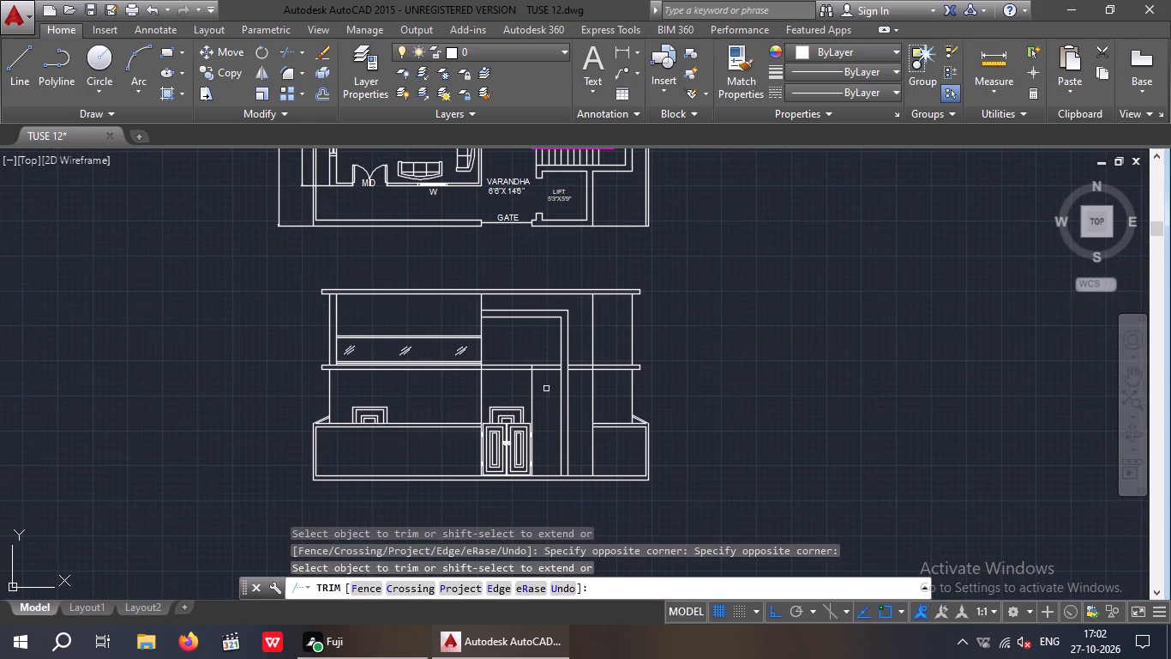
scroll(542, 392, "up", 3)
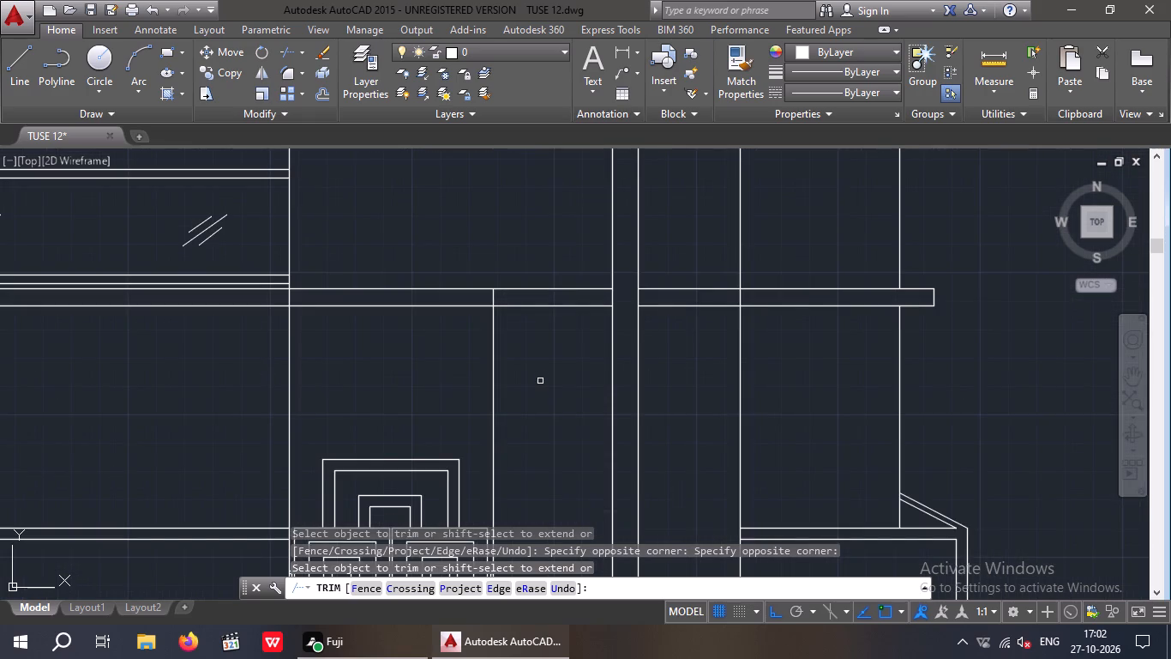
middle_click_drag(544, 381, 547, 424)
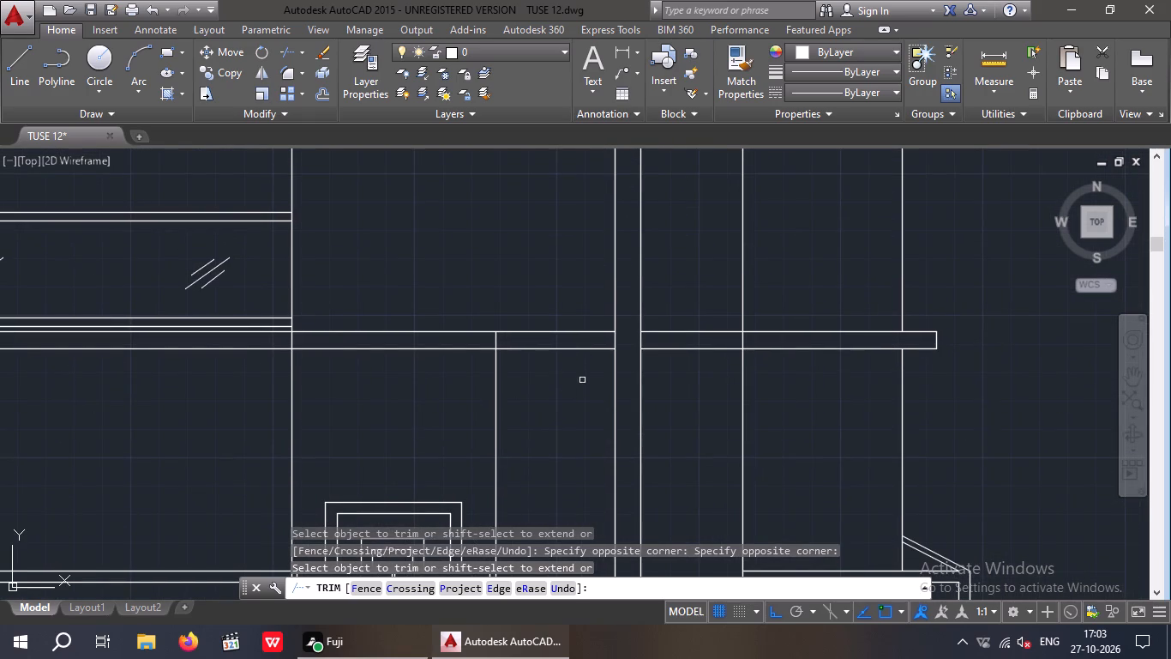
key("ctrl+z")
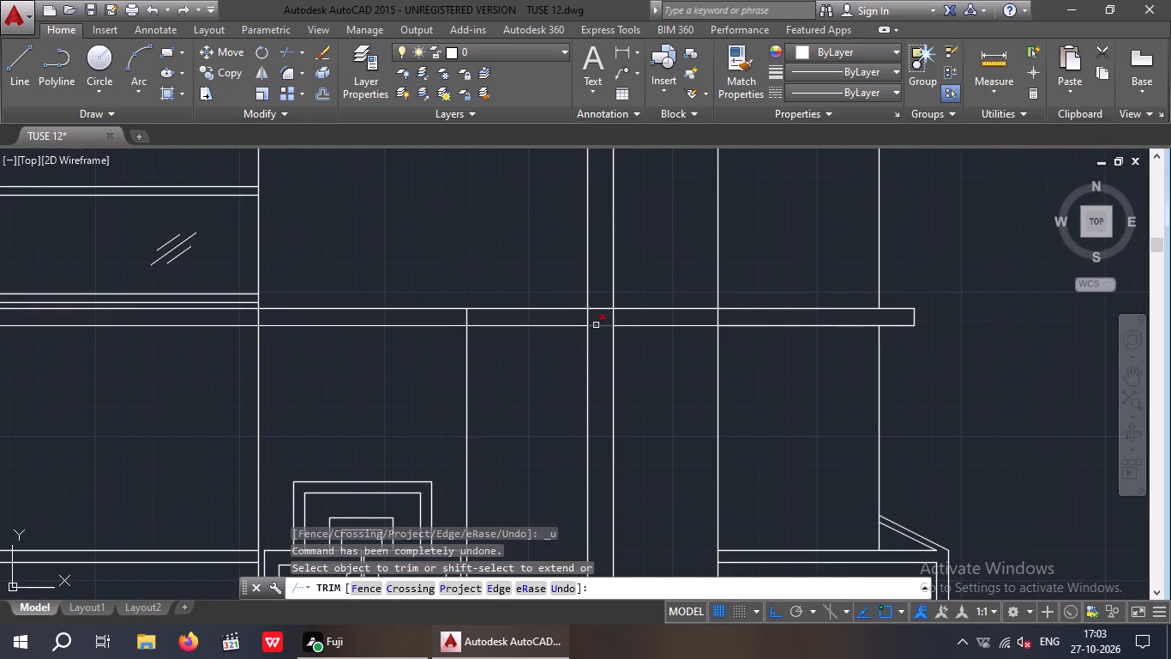
Trim the frame's two vertical lines and the wall line beside the gate where they pass through the balcony slab.
scroll(592, 324, "up", 3)
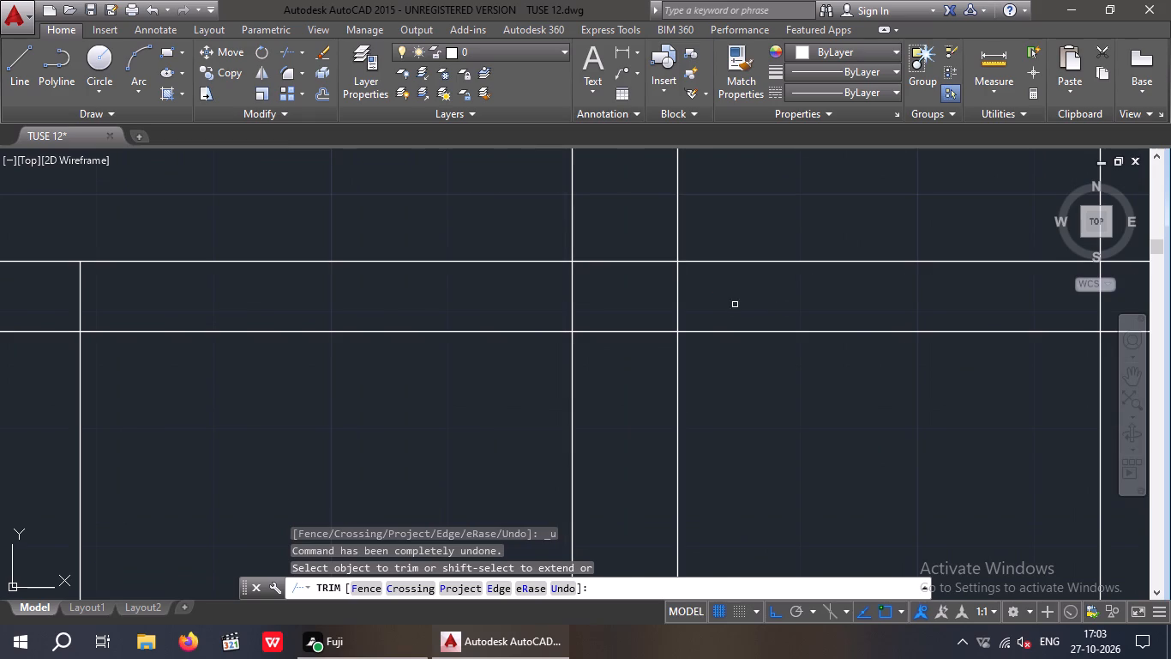
left_click_drag(732, 281, 690, 302)
left_click(544, 312)
scroll(567, 306, "down", 4)
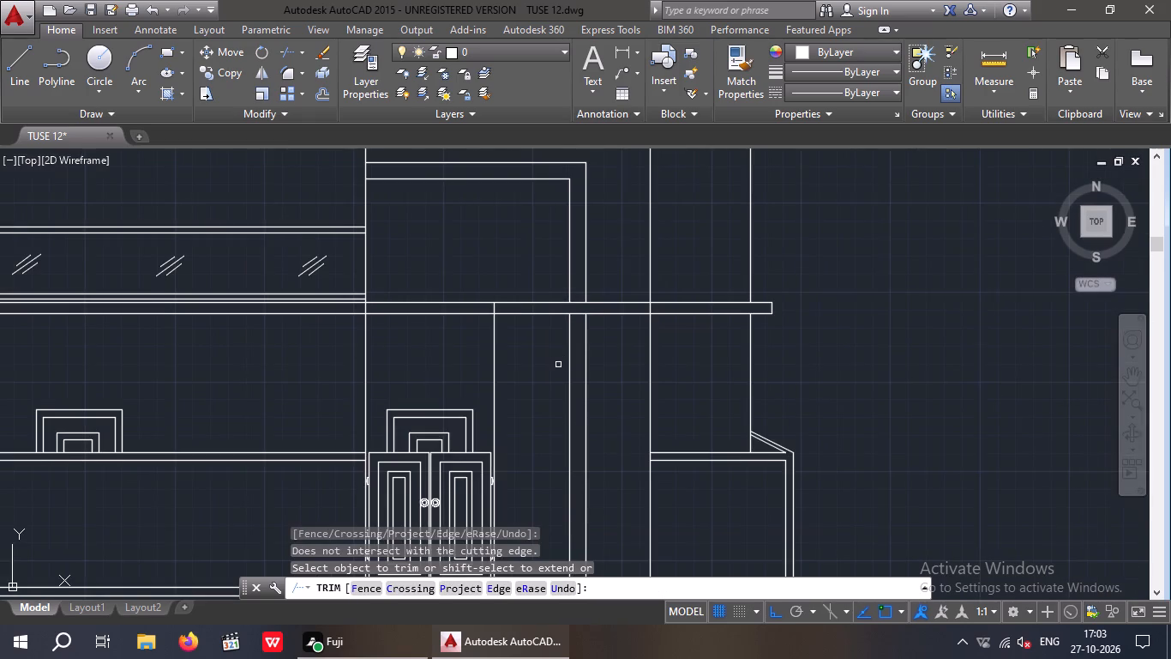
middle_click_drag(565, 378, 578, 423)
scroll(560, 403, "down", 1)
middle_click_drag(551, 405, 528, 354)
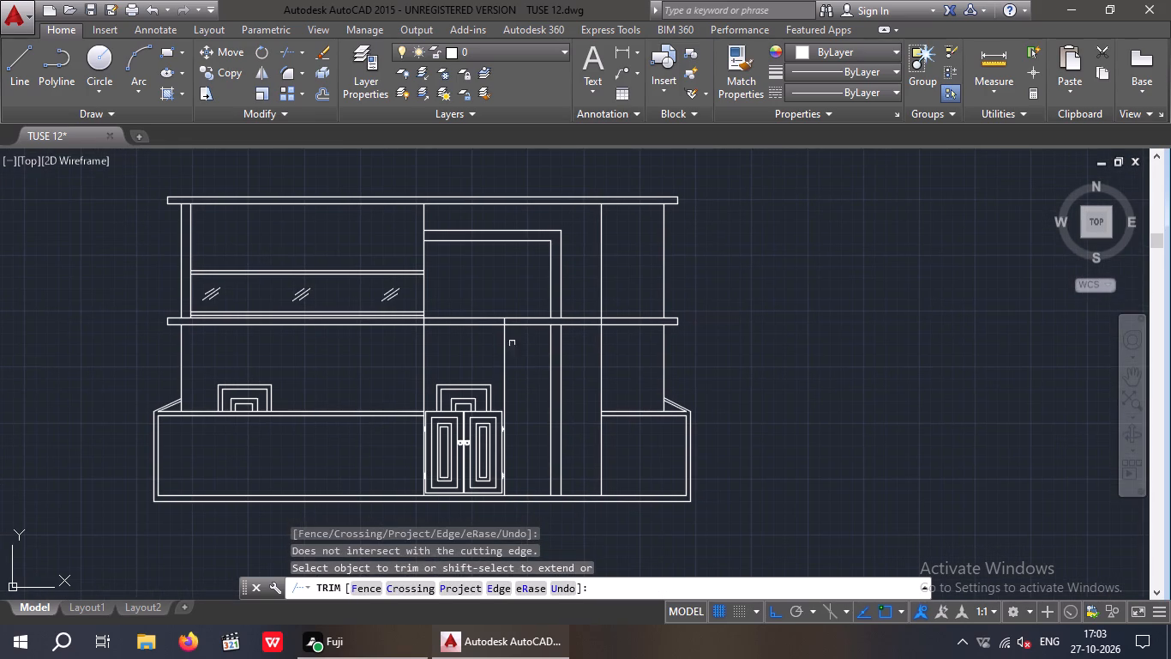
scroll(502, 325, "up", 6)
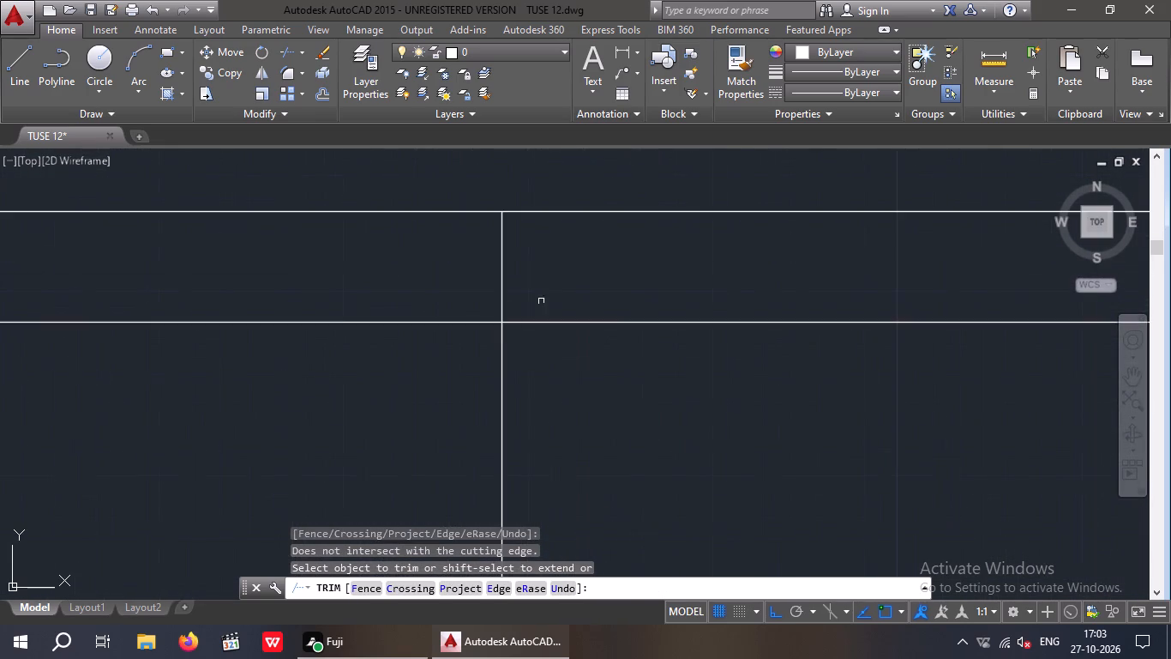
left_click_drag(567, 254, 464, 279)
left_click(451, 280)
scroll(451, 279, "down", 4)
middle_click_drag(492, 342, 477, 319)
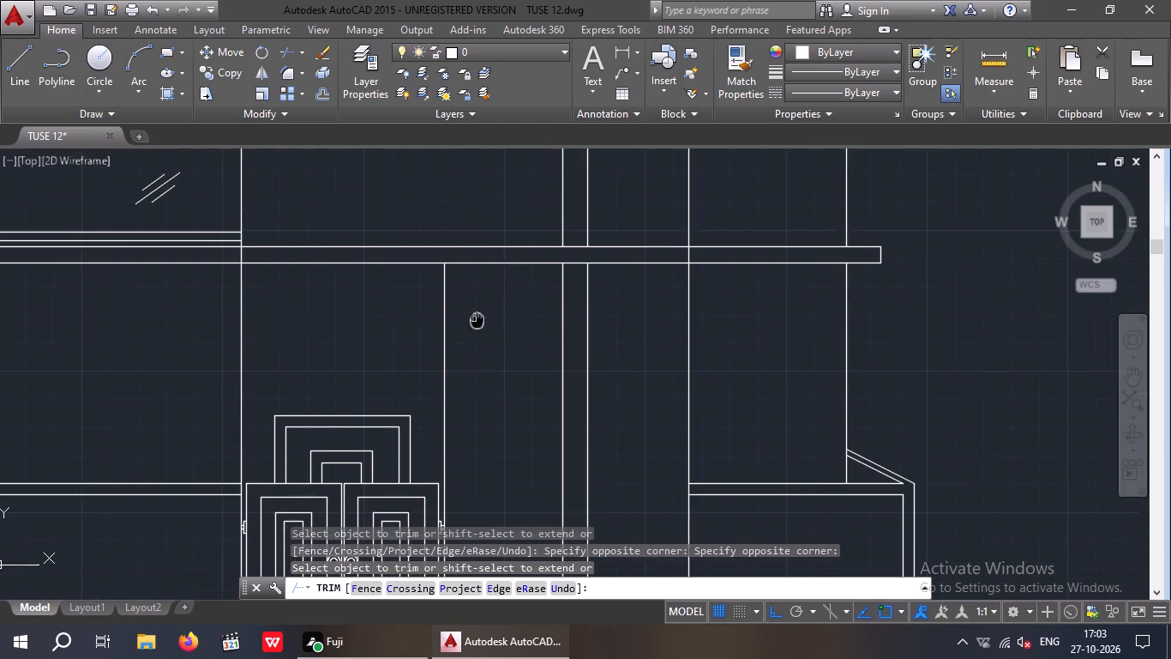
Save the drawing.
scroll(474, 342, "down", 2)
middle_click_drag(486, 369, 461, 398)
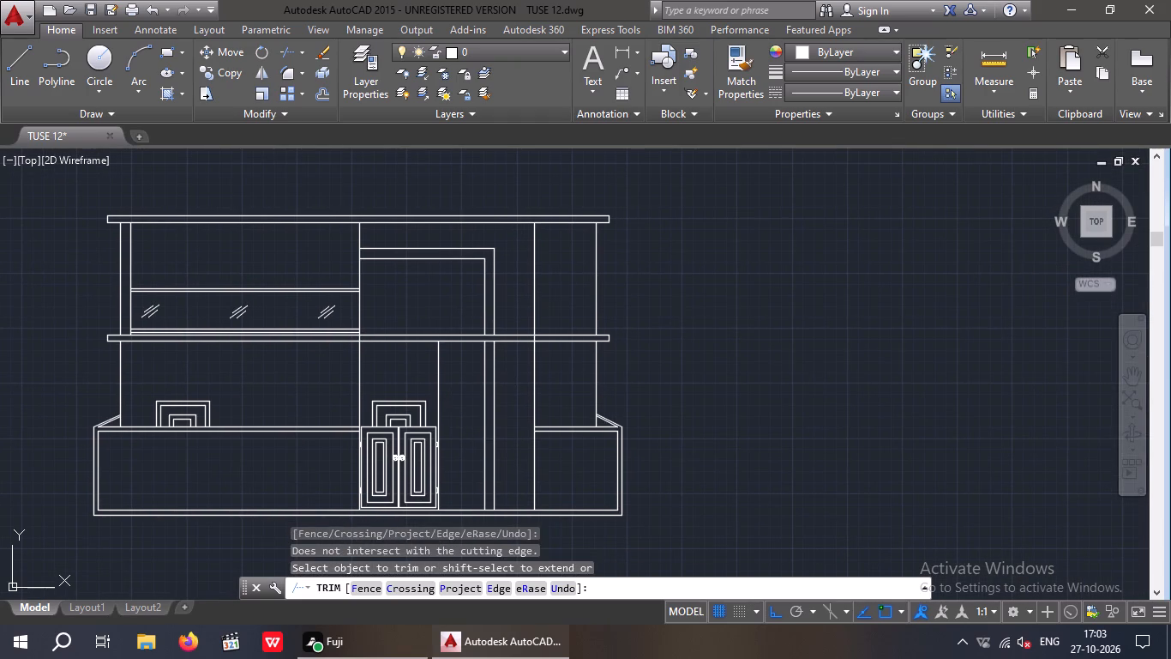
middle_click_drag(663, 318, 587, 329)
scroll(585, 329, "down", 1)
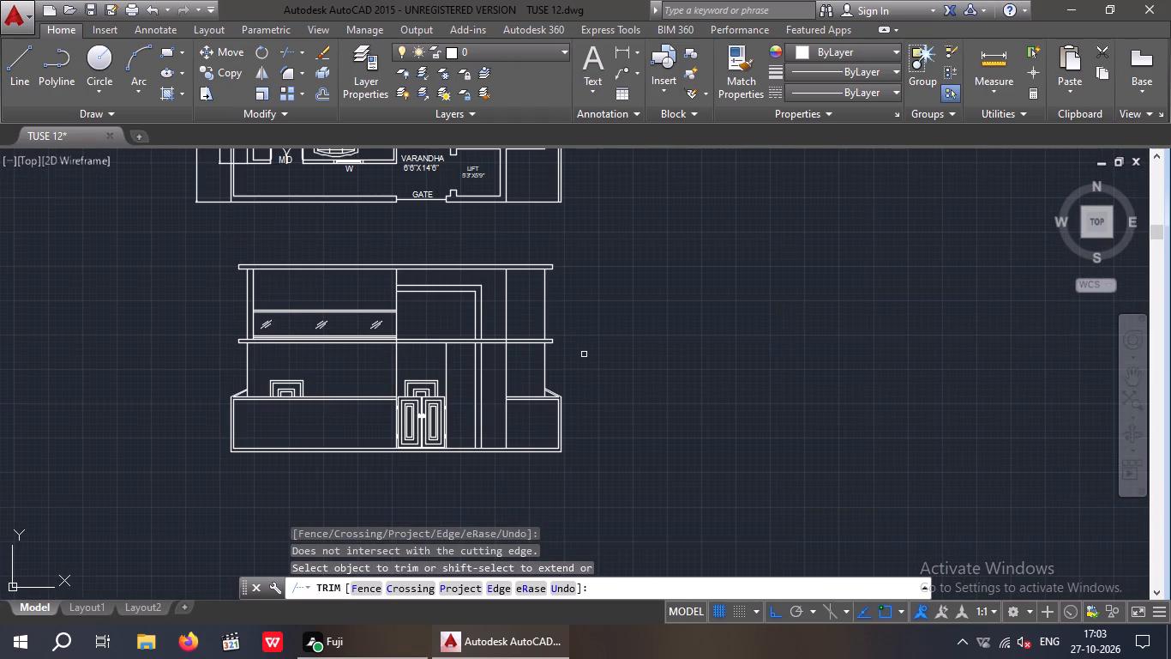
key("ctrl+s")
Move the whole front elevation horizontally beneath the other floor plan, aligning its upper wall corner with the plan's outer wall corner.
middle_click_drag(575, 371, 555, 400)
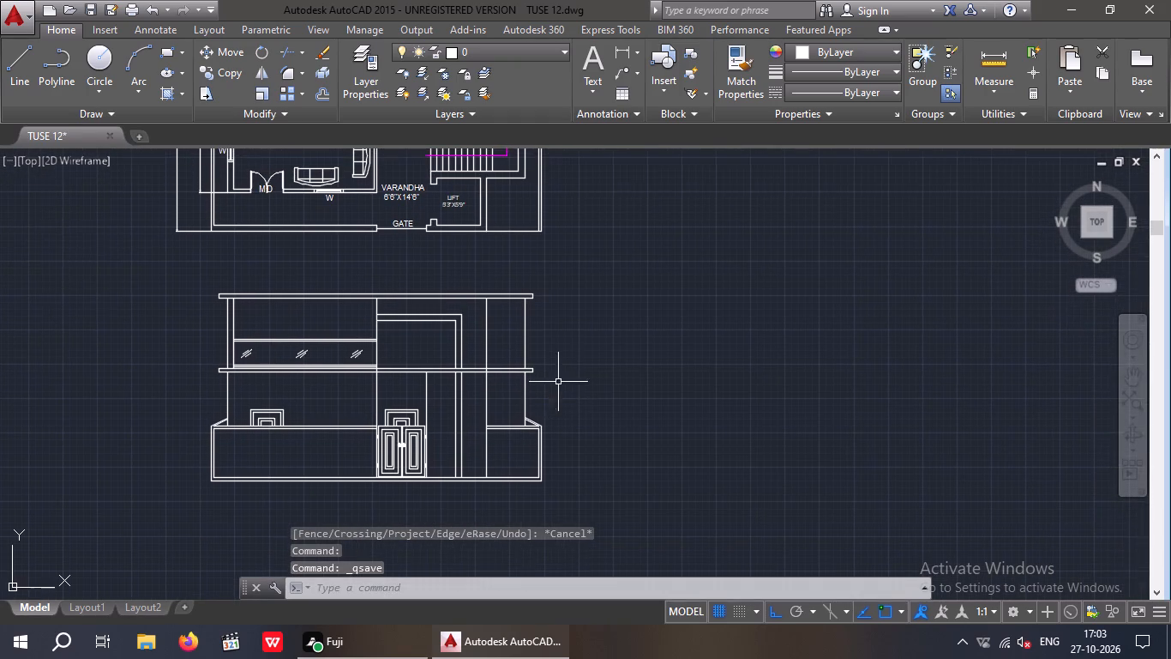
middle_click_drag(555, 375, 575, 432)
scroll(592, 385, "down", 3)
middle_click_drag(599, 378, 600, 440)
scroll(604, 398, "down", 2)
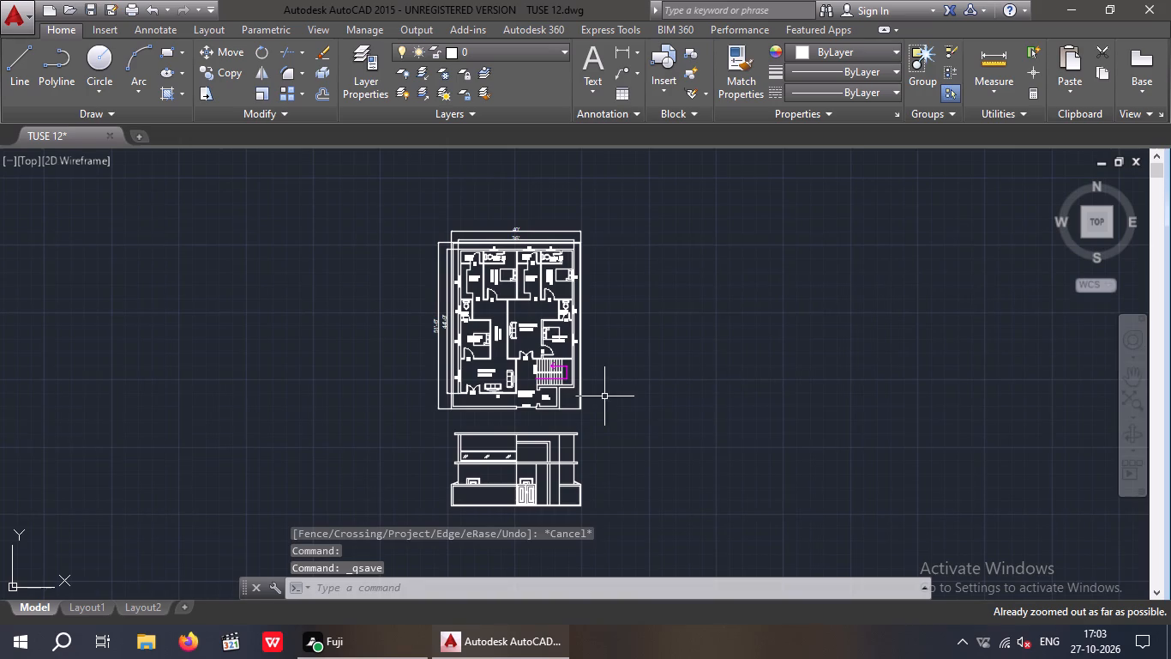
left_click_drag(436, 423, 478, 429)
left_click(610, 523)
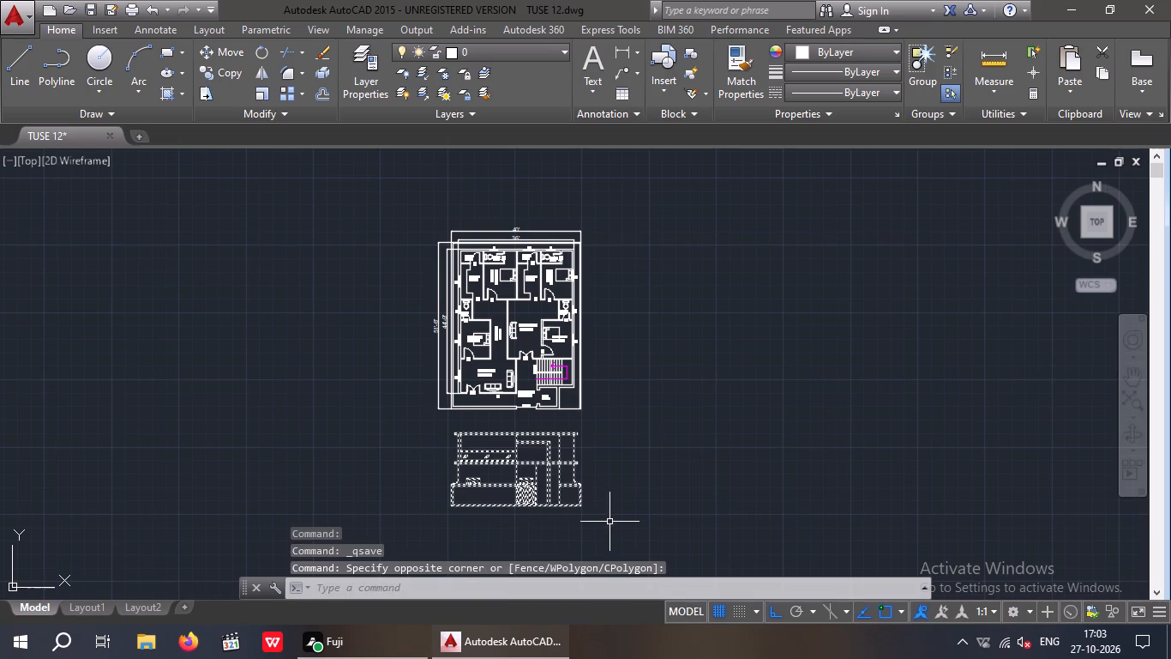
left_click(225, 52)
scroll(377, 381, "down", 3)
middle_click_drag(330, 399, 505, 363)
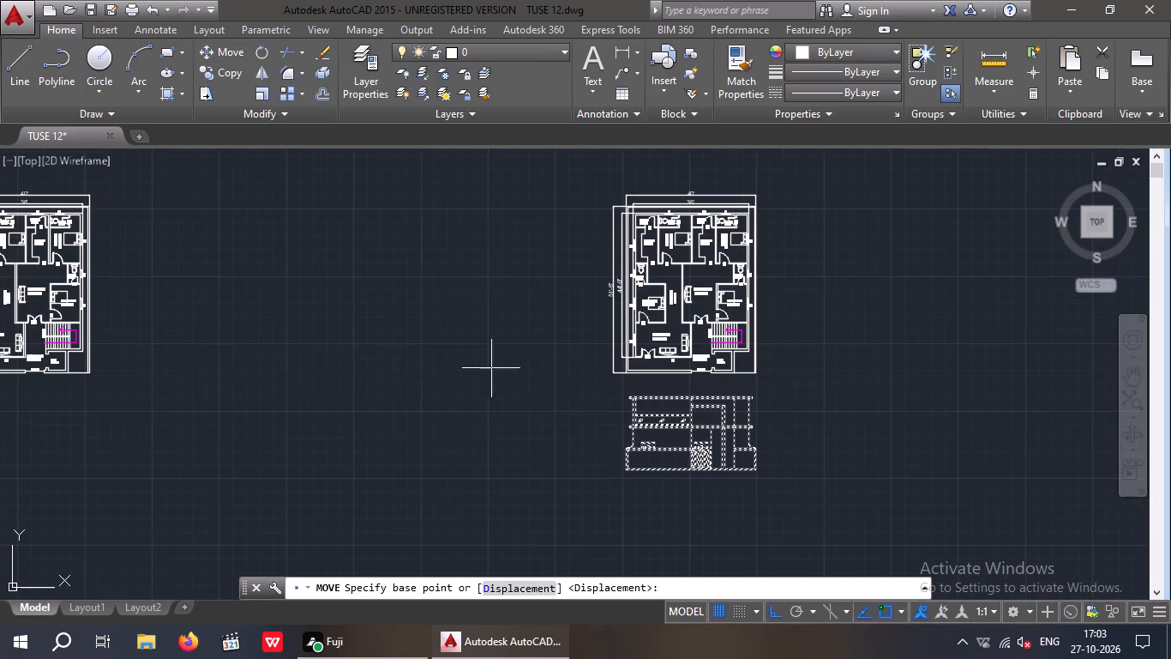
scroll(482, 369, "down", 1)
scroll(635, 405, "up", 6)
left_click(620, 369)
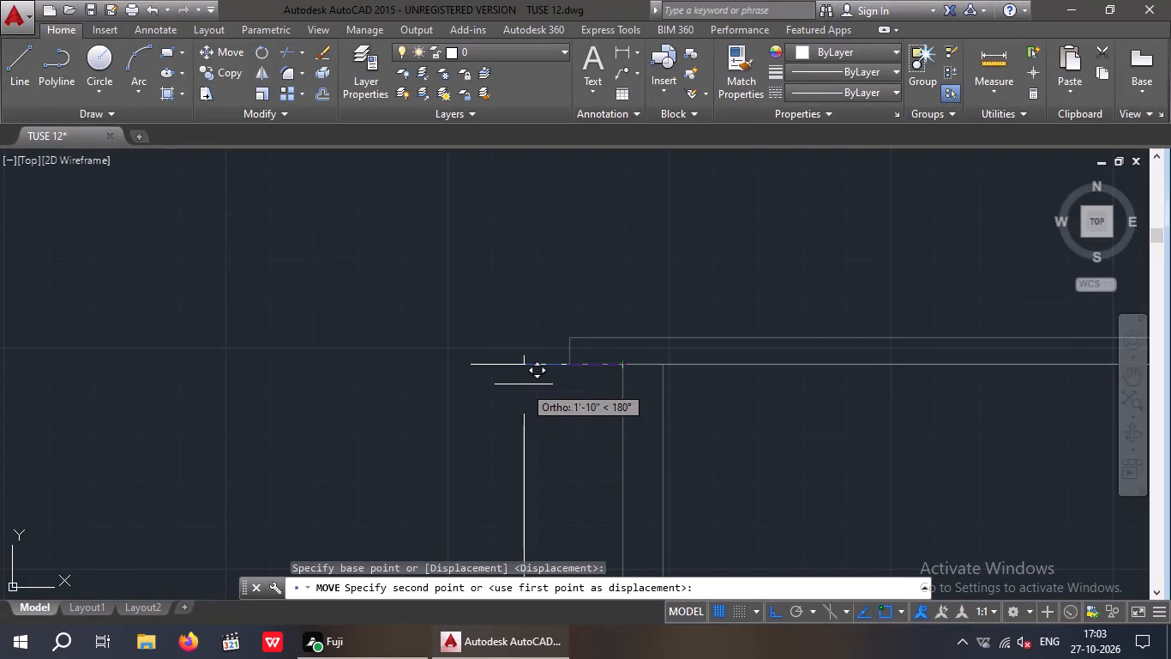
middle_click_drag(521, 384, 597, 380)
scroll(642, 381, "down", 2)
middle_click_drag(450, 400, 672, 395)
scroll(641, 392, "down", 2)
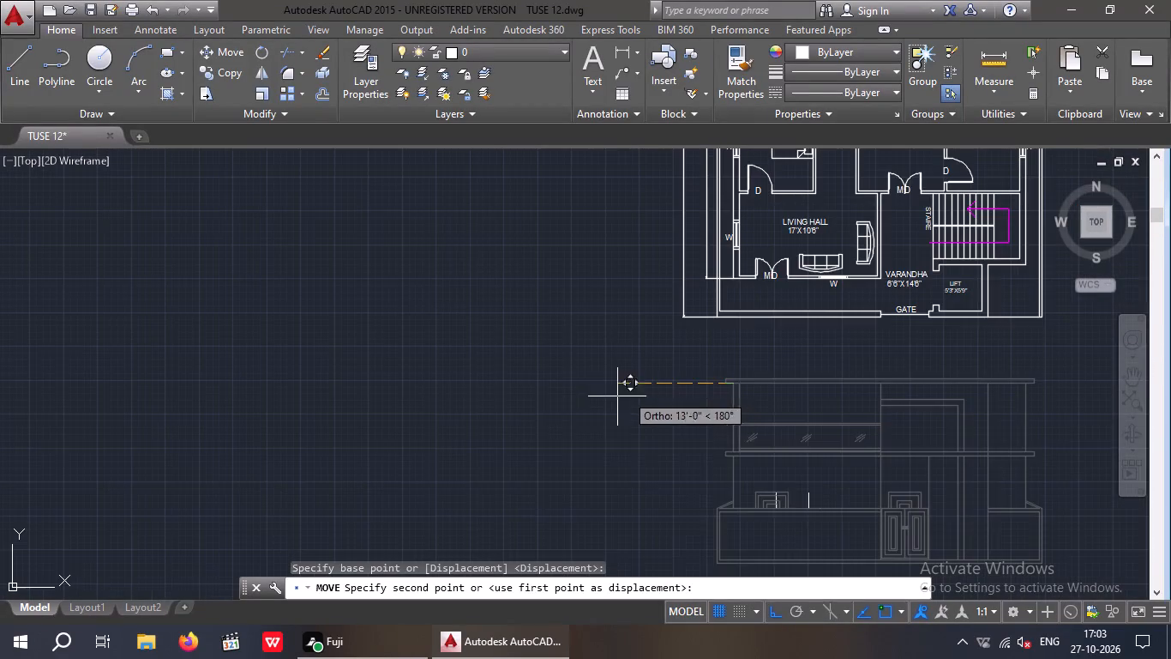
middle_click_drag(570, 408, 721, 409)
scroll(691, 408, "down", 2)
middle_click_drag(619, 421, 770, 425)
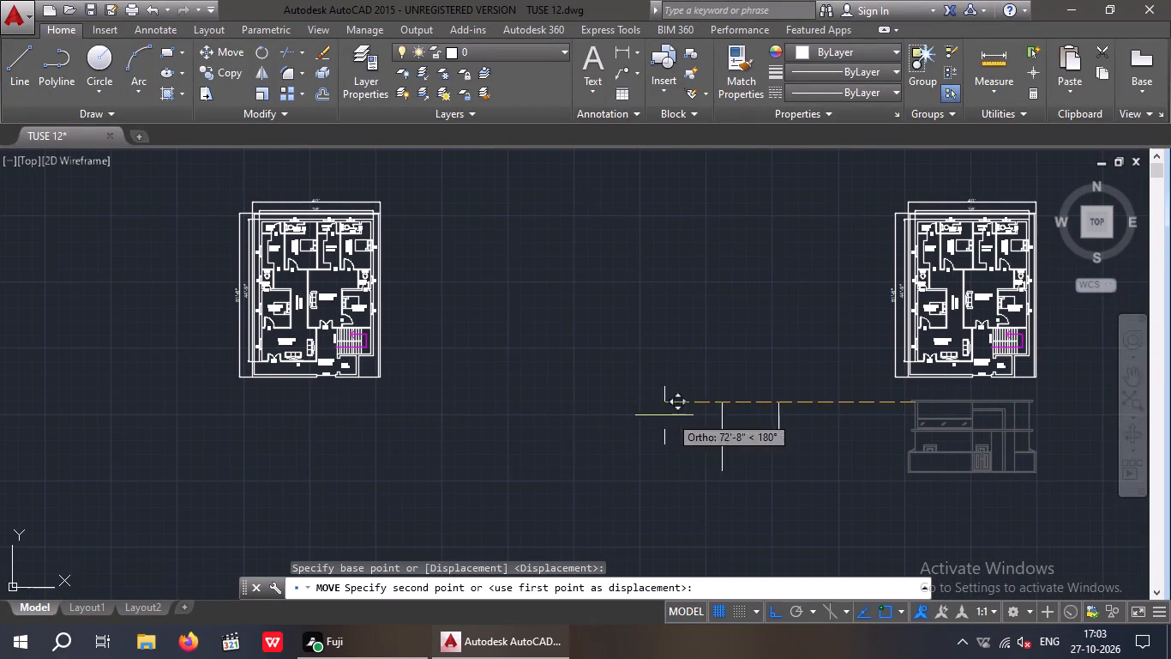
scroll(311, 400, "up", 3)
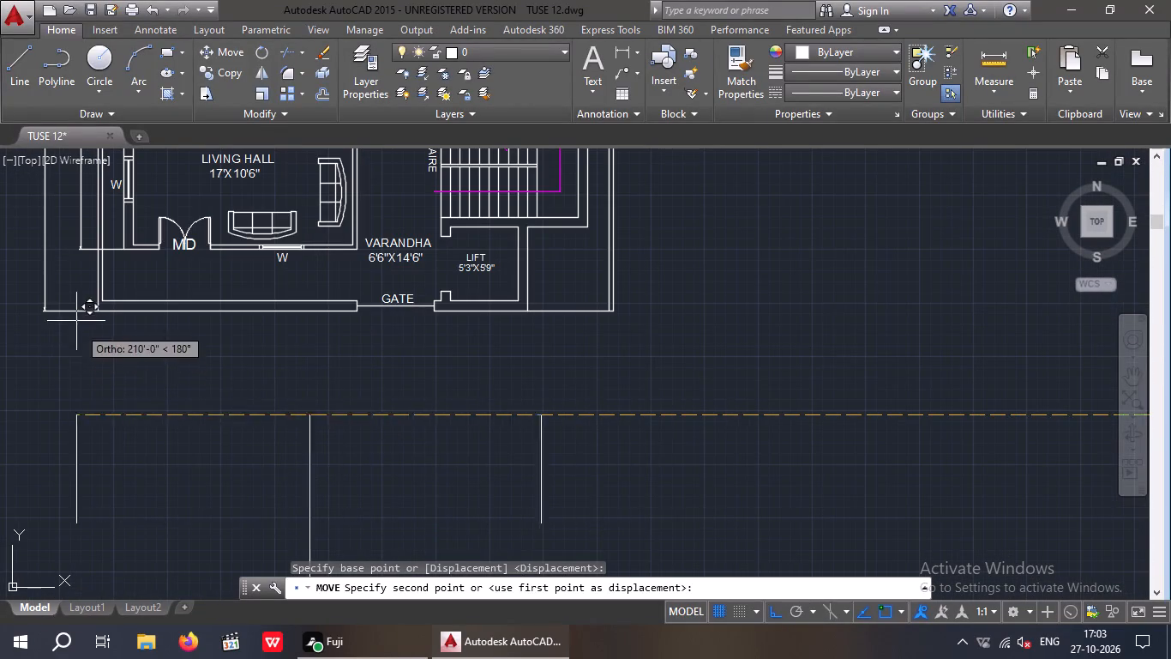
scroll(79, 311, "up", 2)
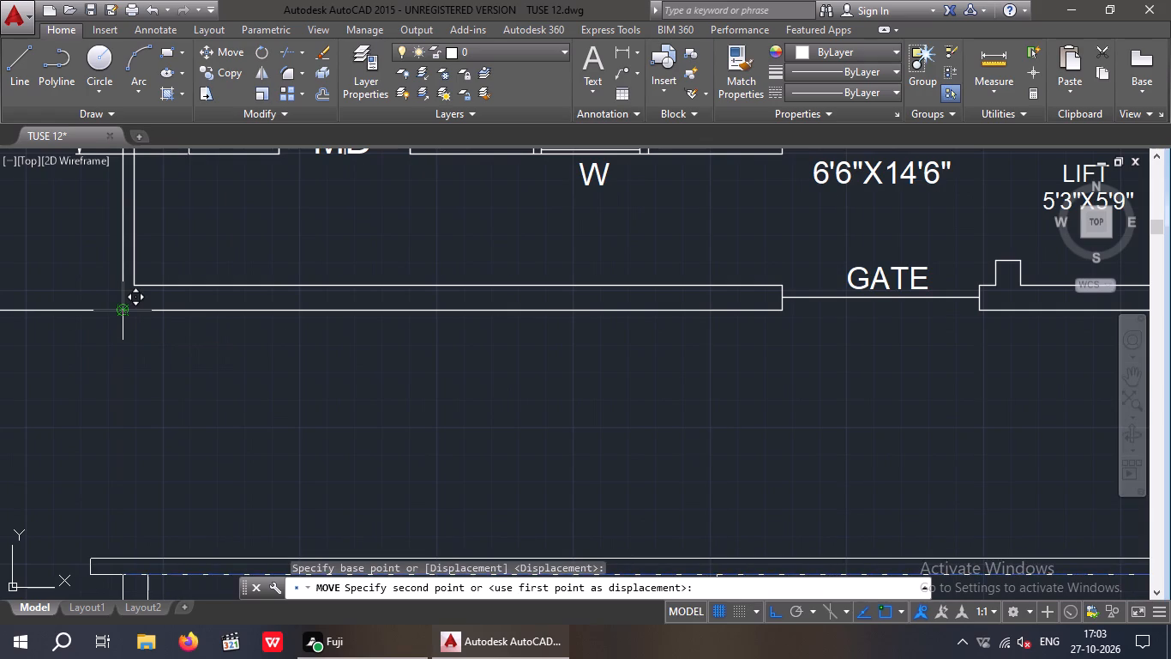
scroll(140, 314, "down", 2)
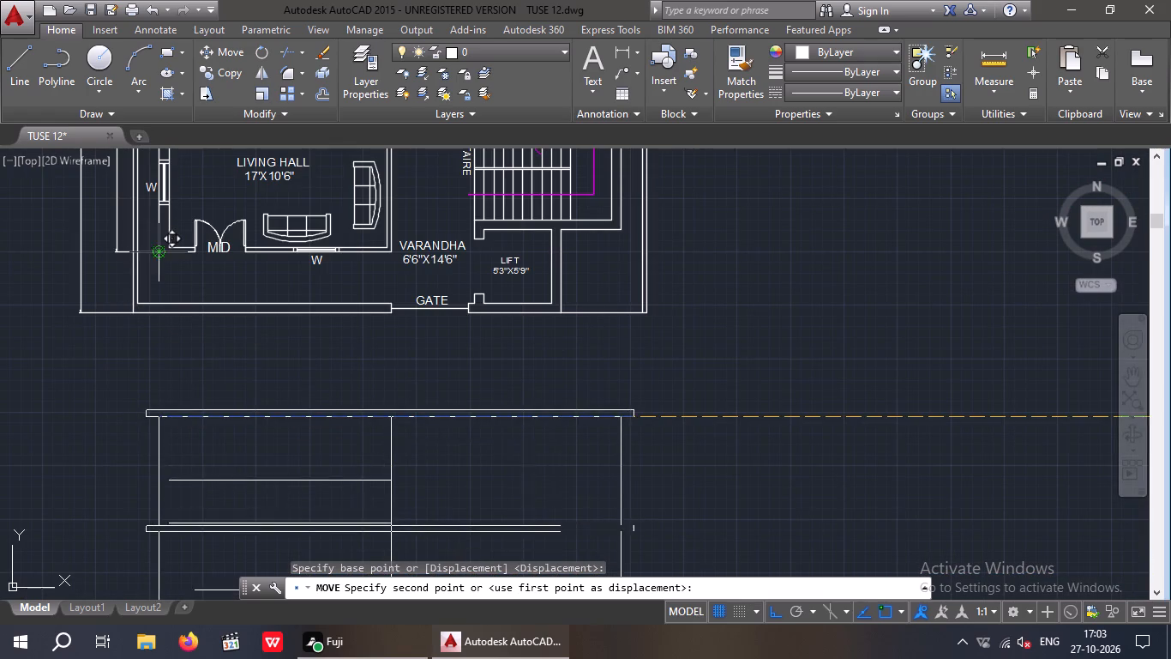
left_click(156, 417)
Inspect the moved front elevation and its position beneath the floor plan.
scroll(166, 335, "down", 3)
scroll(159, 390, "up", 3)
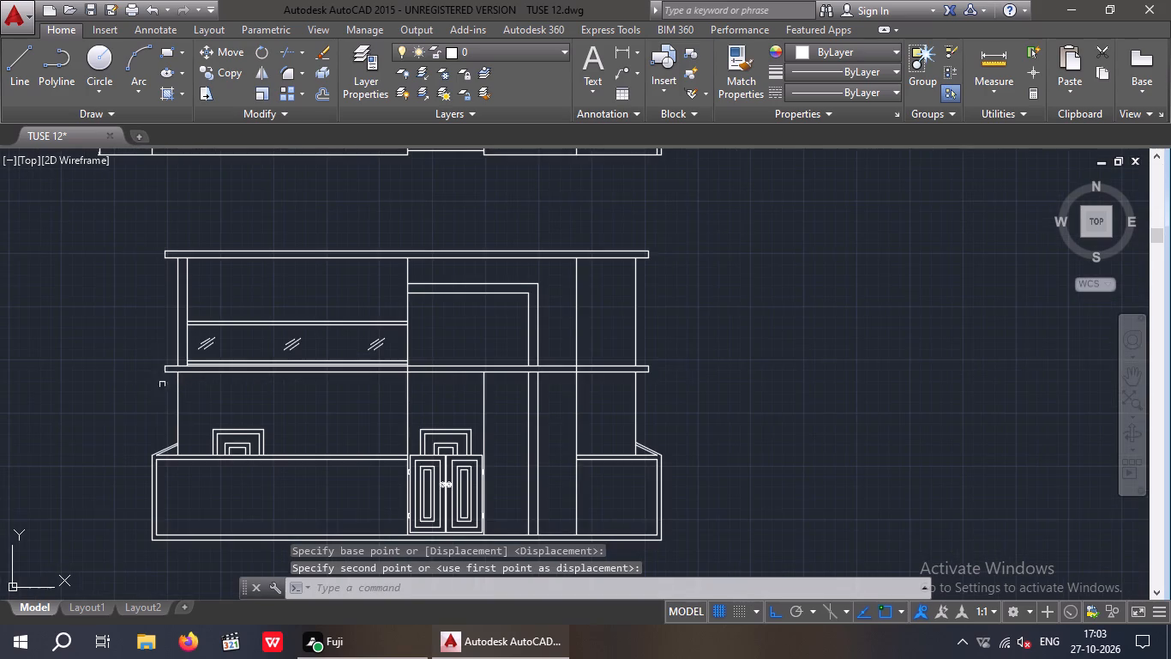
middle_click_drag(134, 410, 103, 447)
scroll(130, 358, "down", 2)
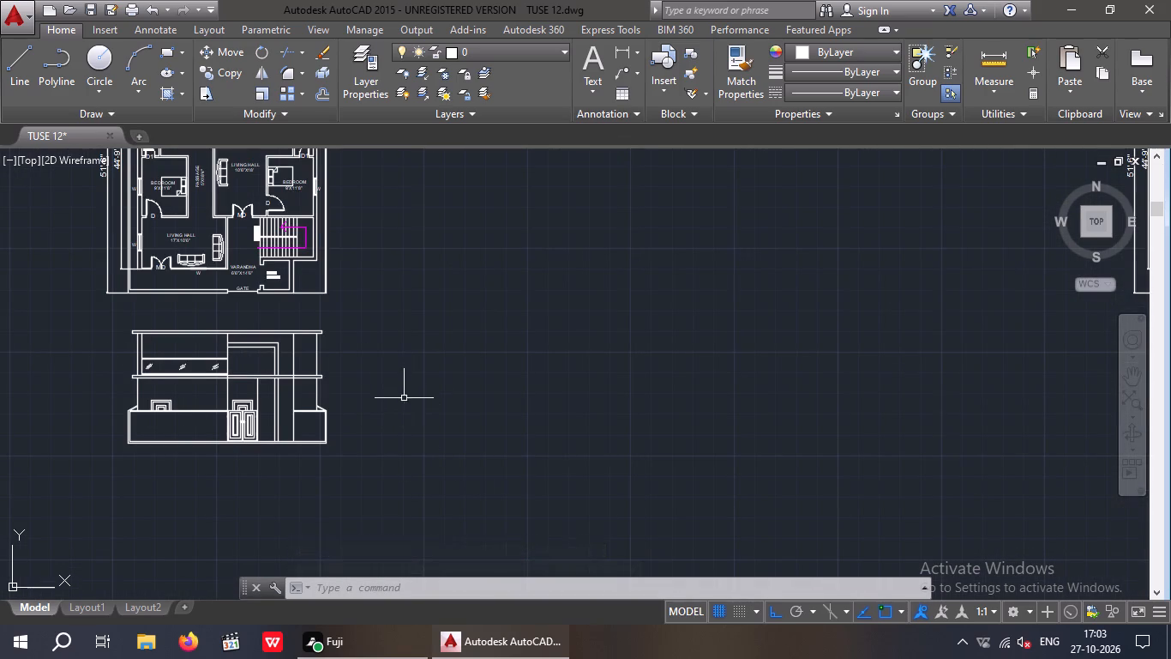
middle_click_drag(399, 440, 380, 469)
scroll(395, 396, "down", 2)
scroll(322, 481, "up", 2)
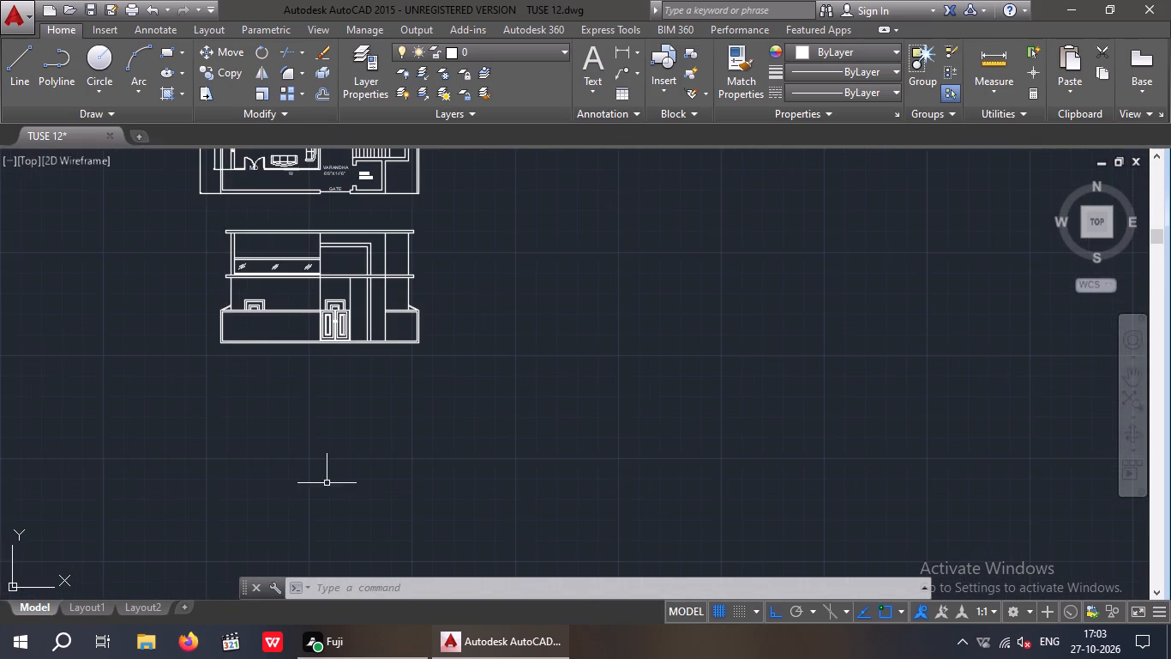
middle_click_drag(329, 484, 361, 551)
middle_click_drag(308, 481, 342, 525)
scroll(395, 399, "up", 2)
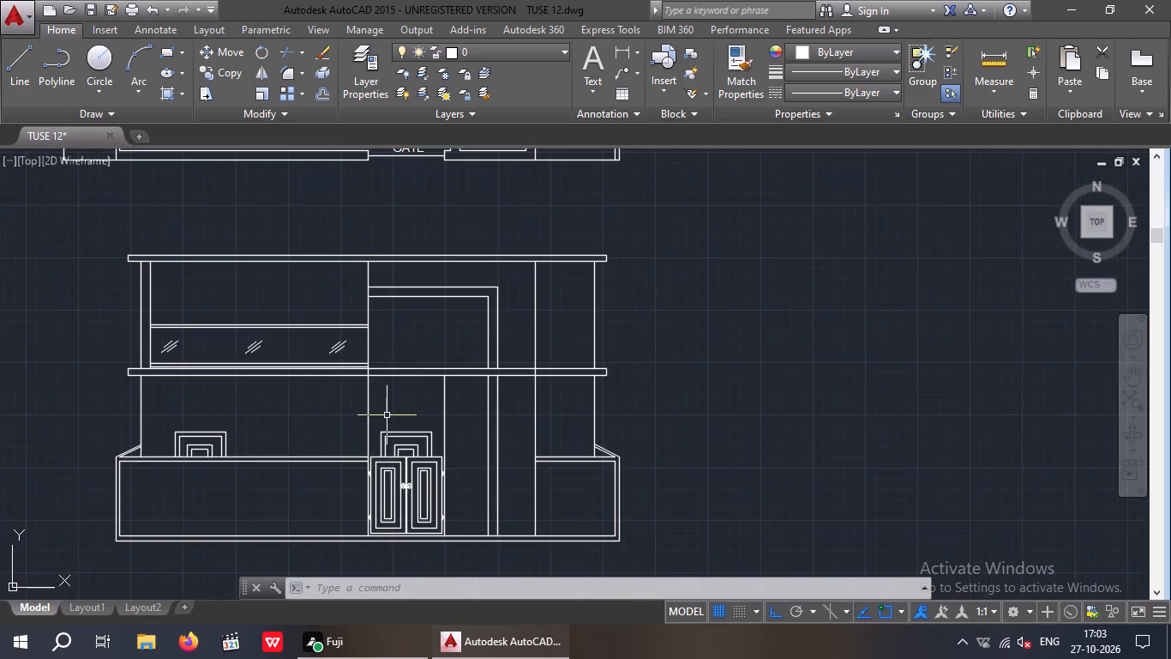
middle_click_drag(383, 414, 279, 422)
scroll(304, 414, "down", 2)
middle_click_drag(297, 451, 303, 492)
middle_click_drag(316, 449, 331, 453)
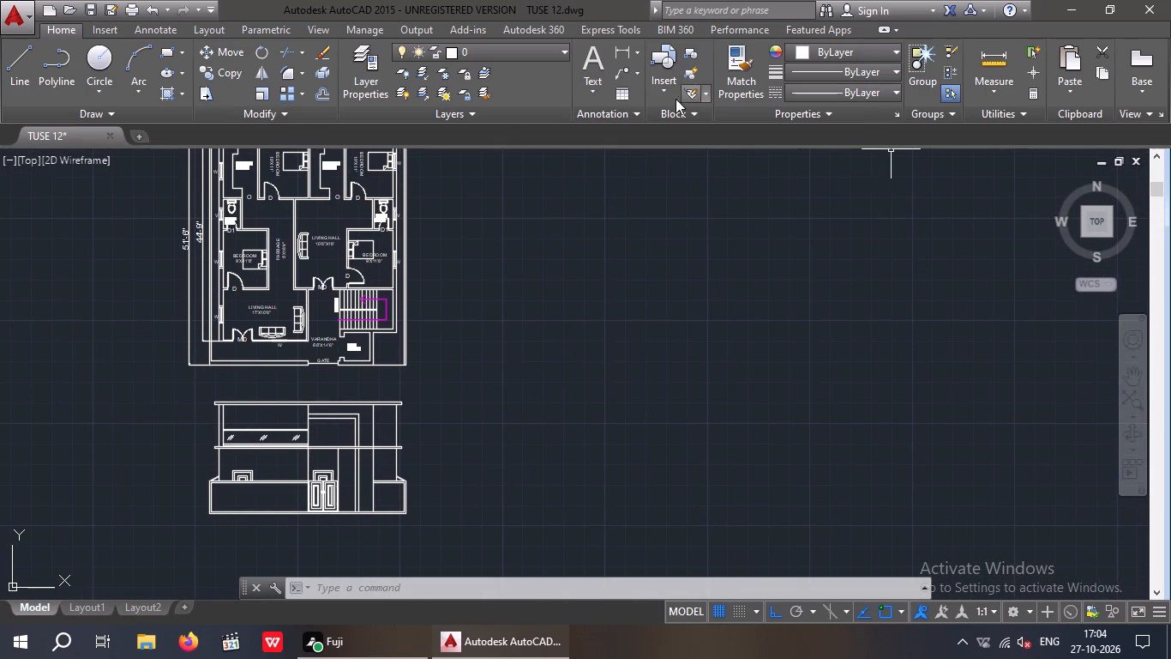
Hatch the balcony railing's upper and lower rails with a solid grey fill, colour 199,200,202.
left_click(163, 93)
left_click(463, 72)
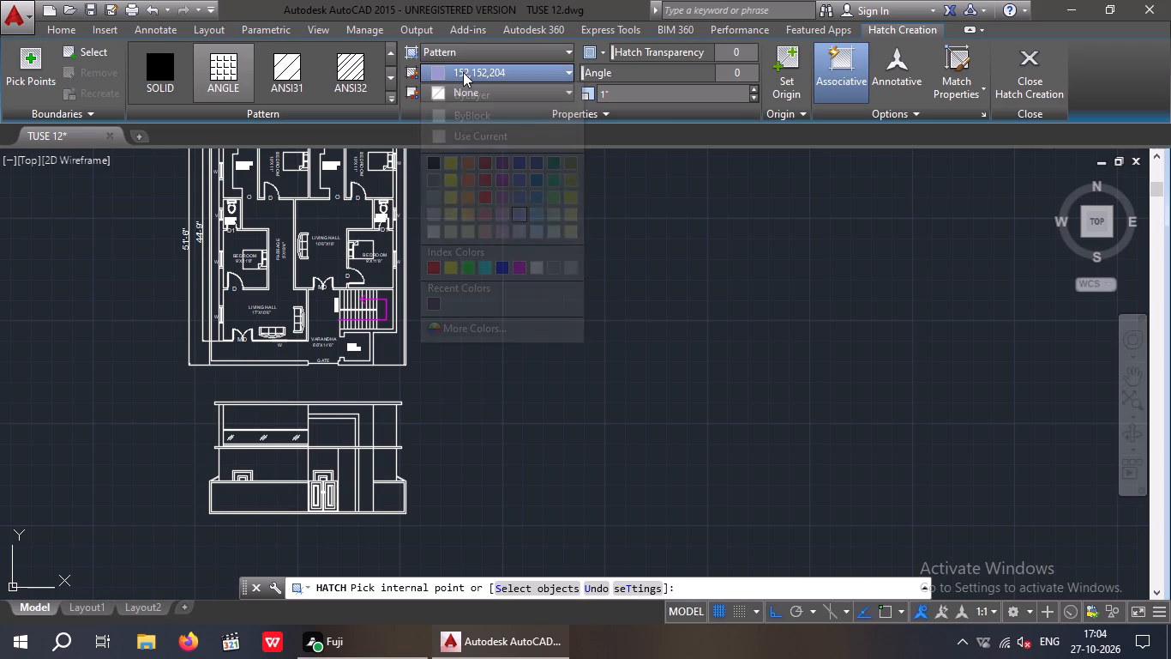
left_click(434, 213)
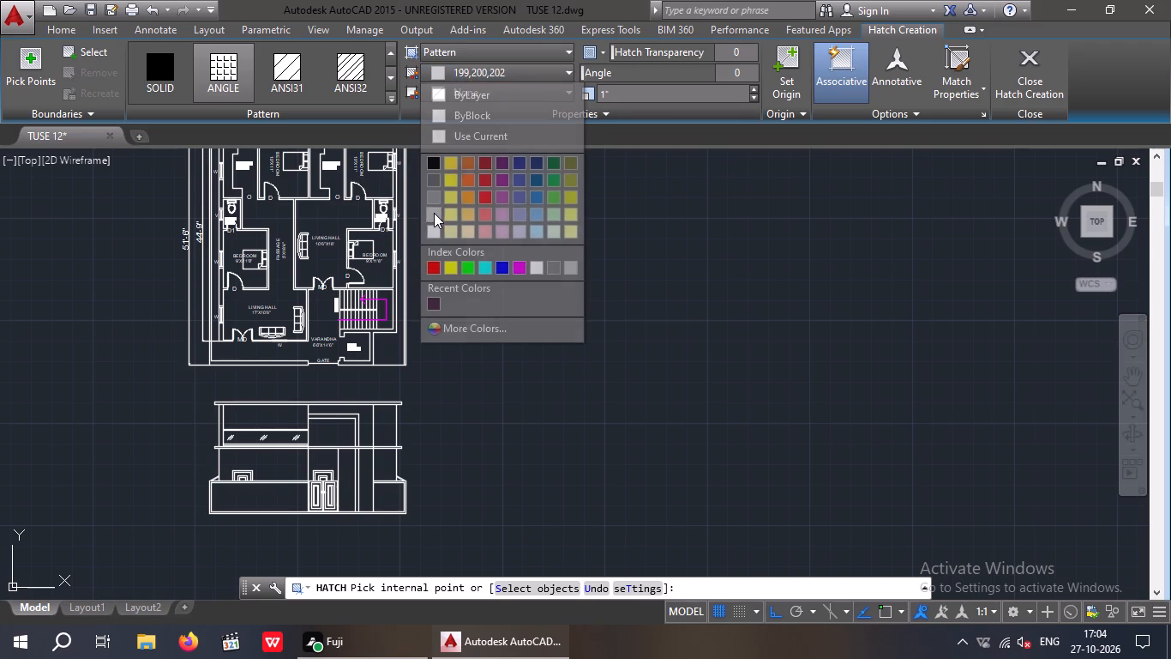
scroll(229, 449, "up", 5)
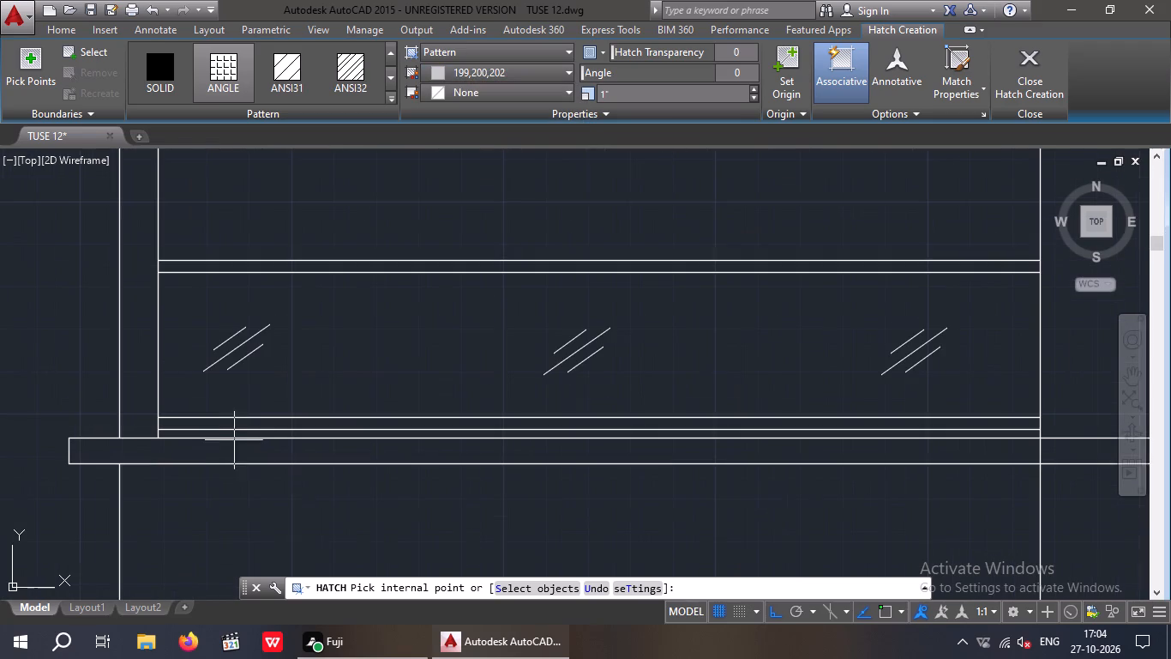
scroll(168, 432, "up", 2)
left_click(172, 424)
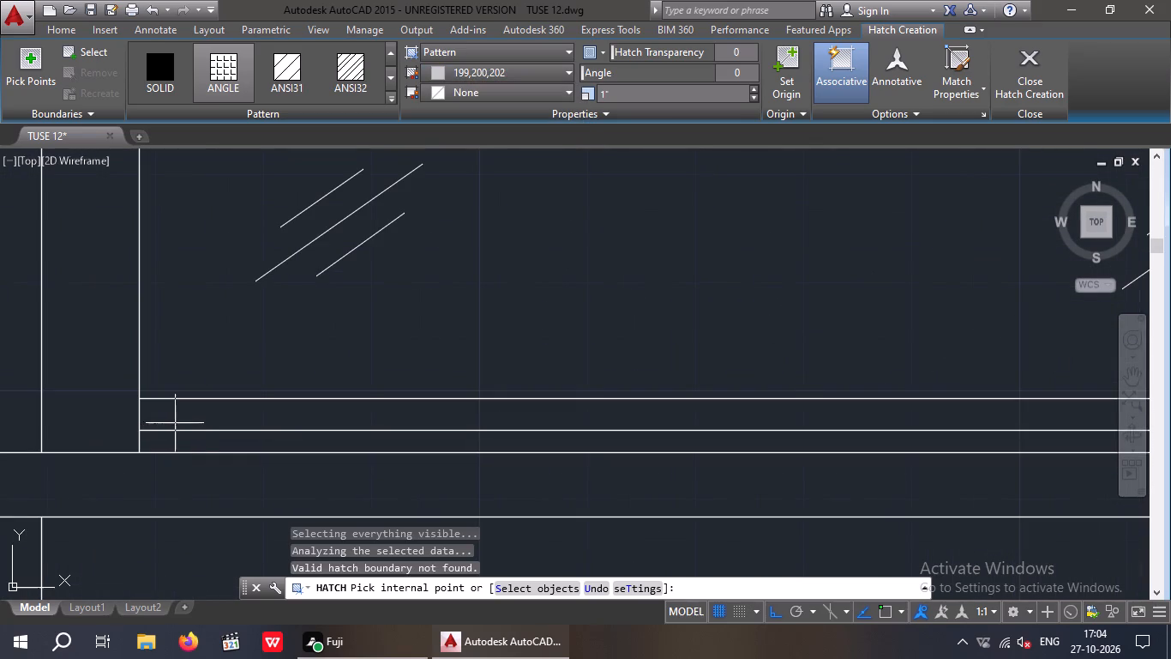
scroll(207, 414, "down", 1)
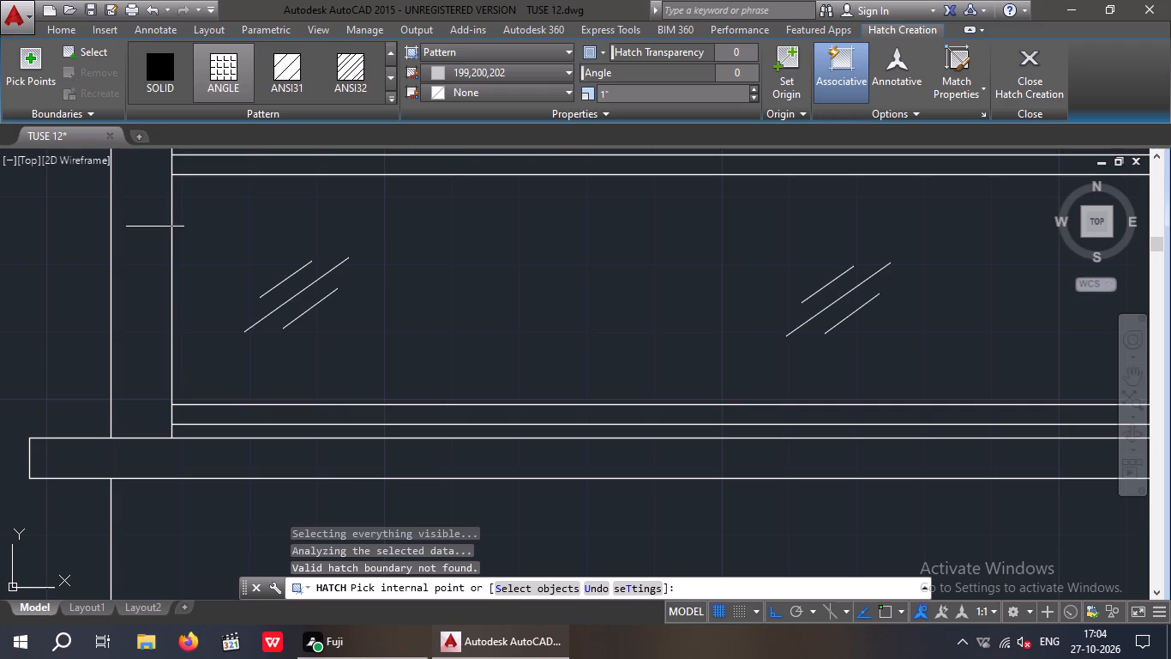
double_click(155, 64)
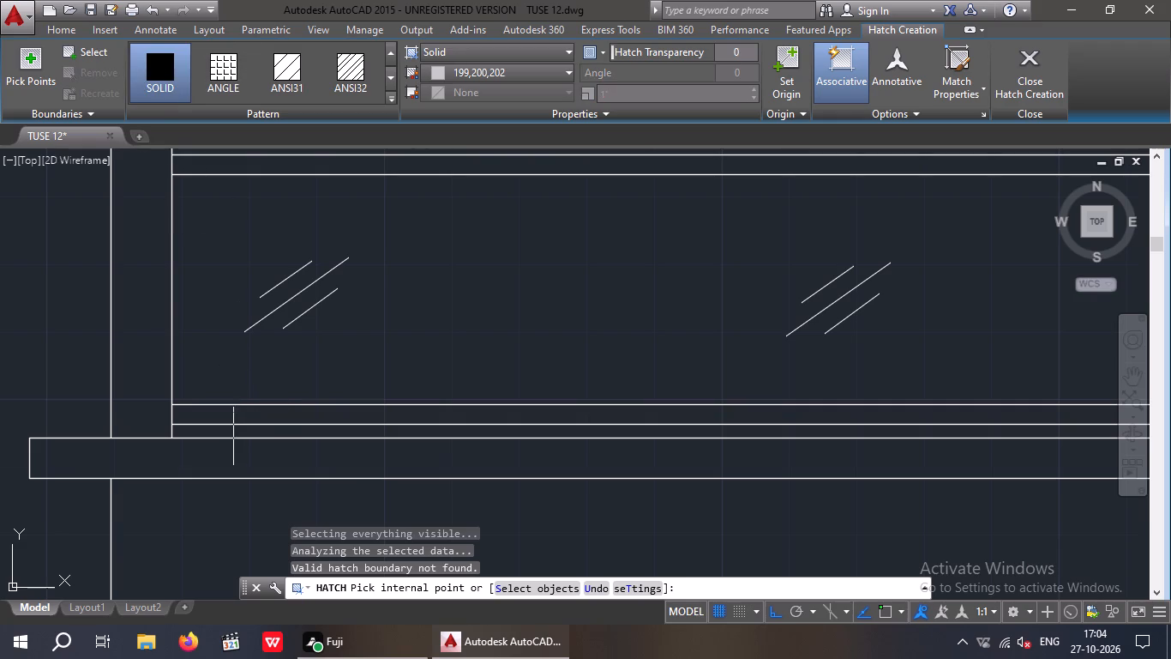
left_click(222, 412)
scroll(243, 399, "down", 3)
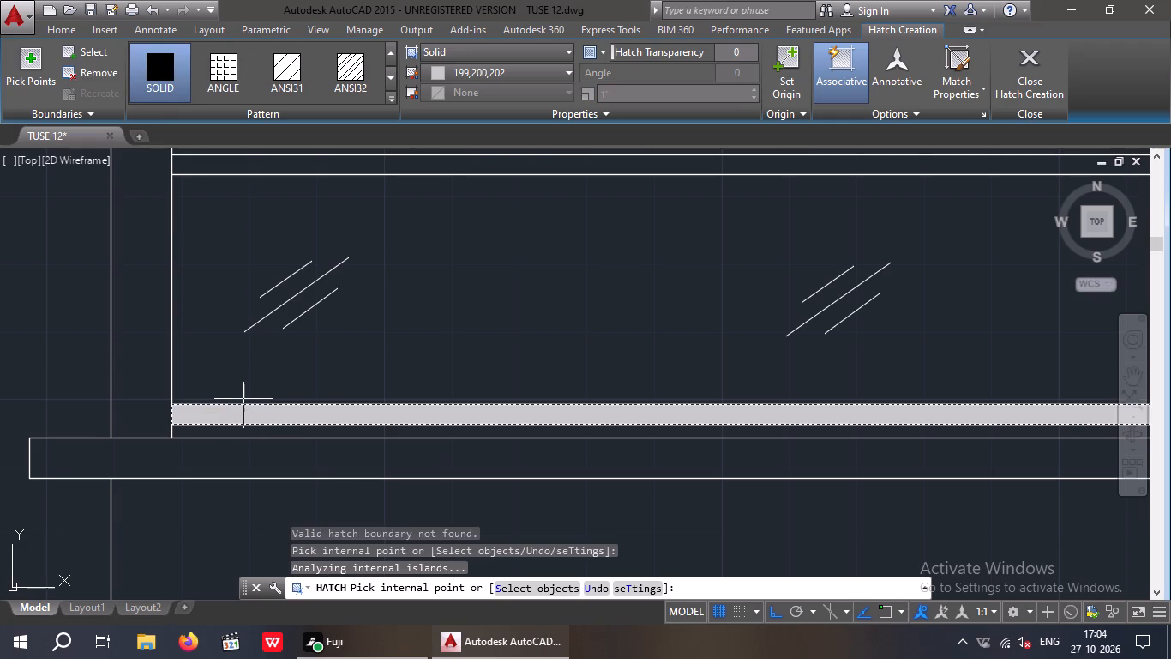
left_click(243, 252)
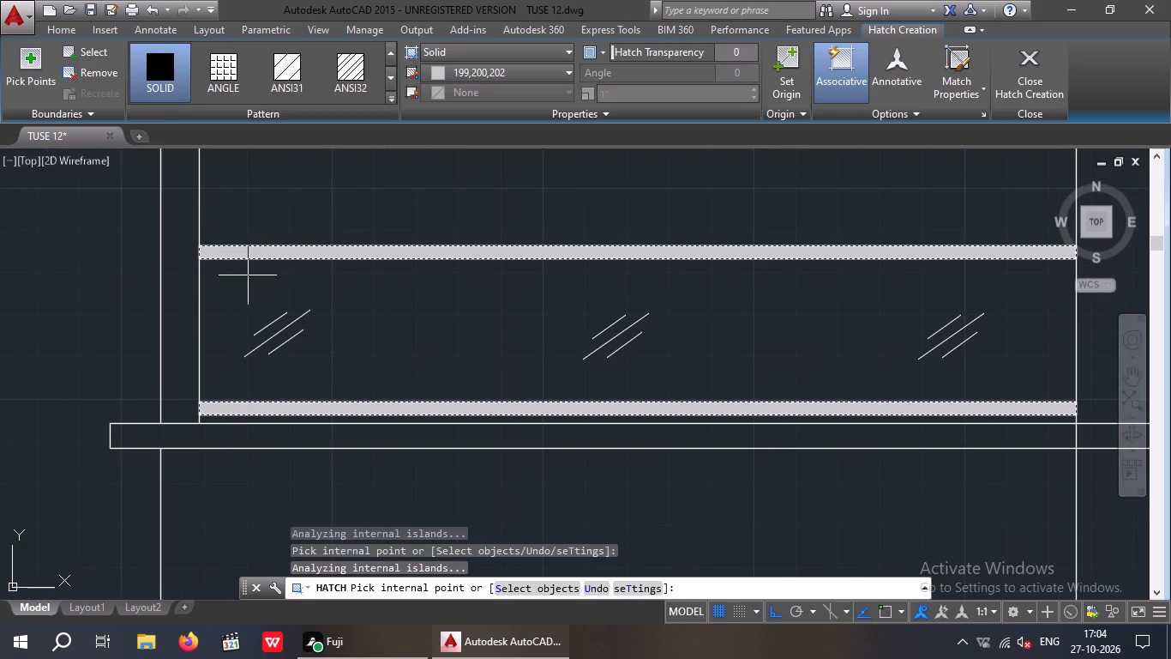
key("Escape")
key("Escape")
key("Escape")
key("Escape")
key("Escape")
key("Escape")
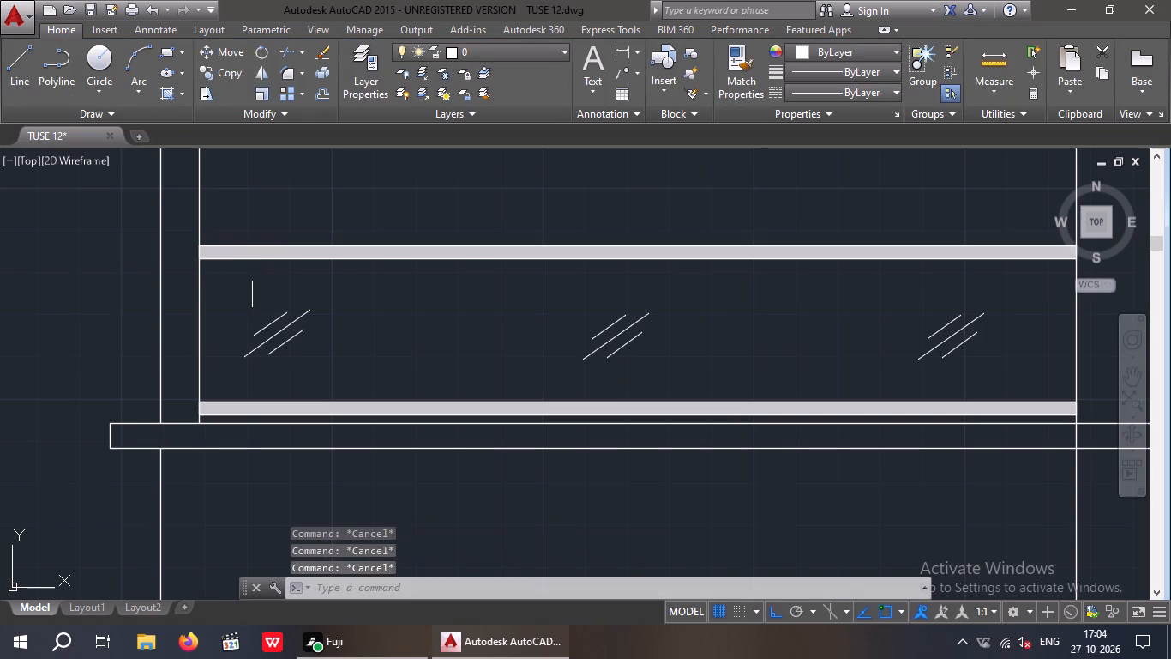
key("Escape")
key("Escape")
Hatch the balcony railing's glass panel with a solid light-blue fill, colour 173,221,247.
left_click(169, 100)
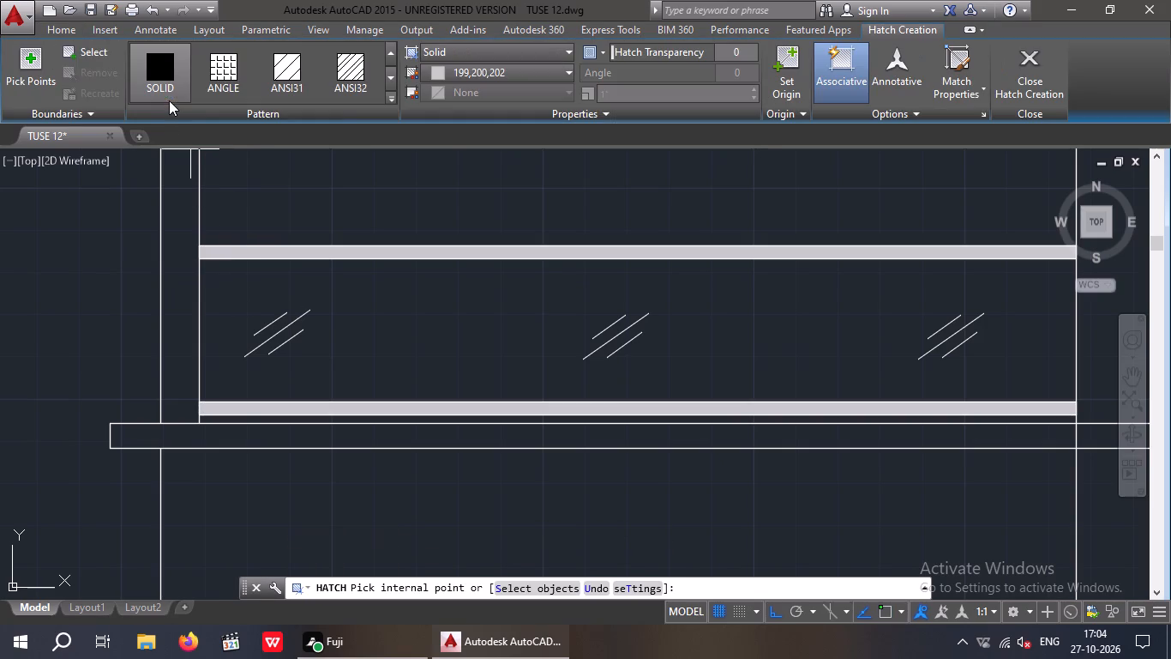
left_click(476, 78)
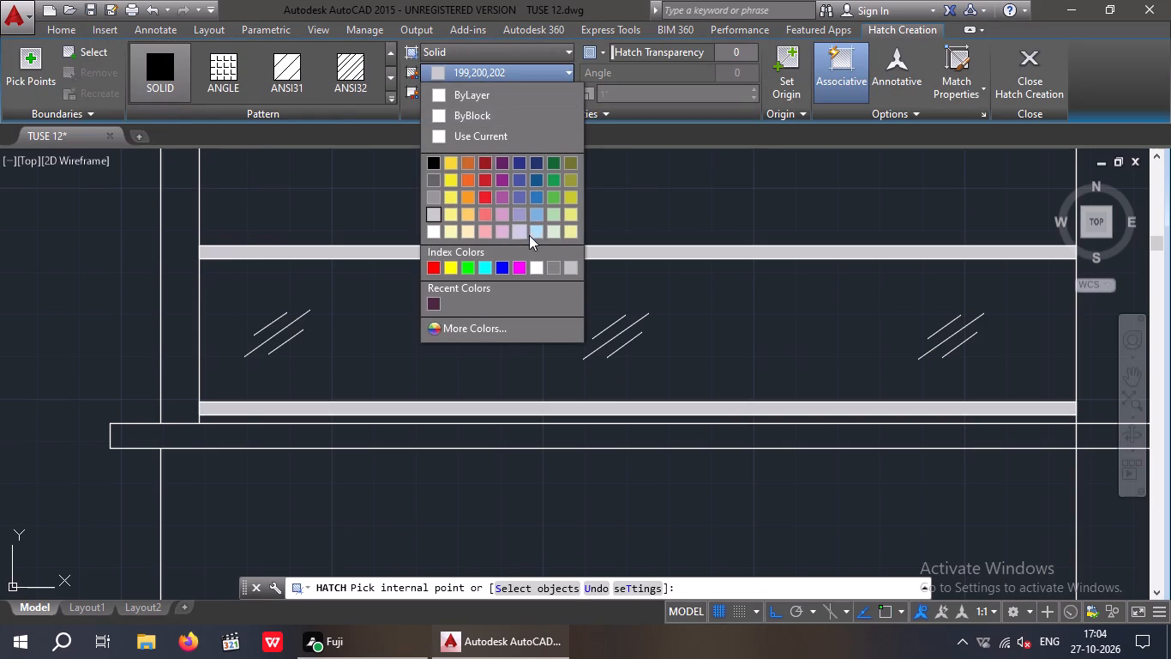
left_click(536, 232)
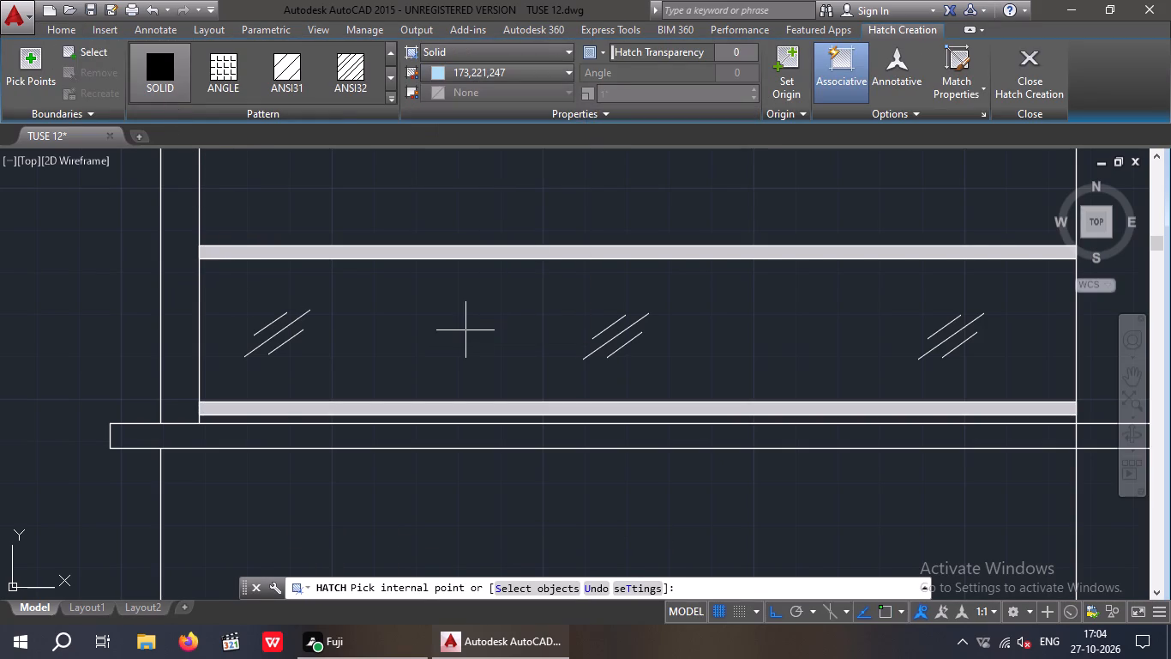
left_click(464, 330)
key("Escape")
key("Escape")
key("Escape")
Apply an AR-CONC hatch in colour 242,113,114 to the L-shaped frame, the full balcony slab and the roof slab.
scroll(464, 330, "down", 1)
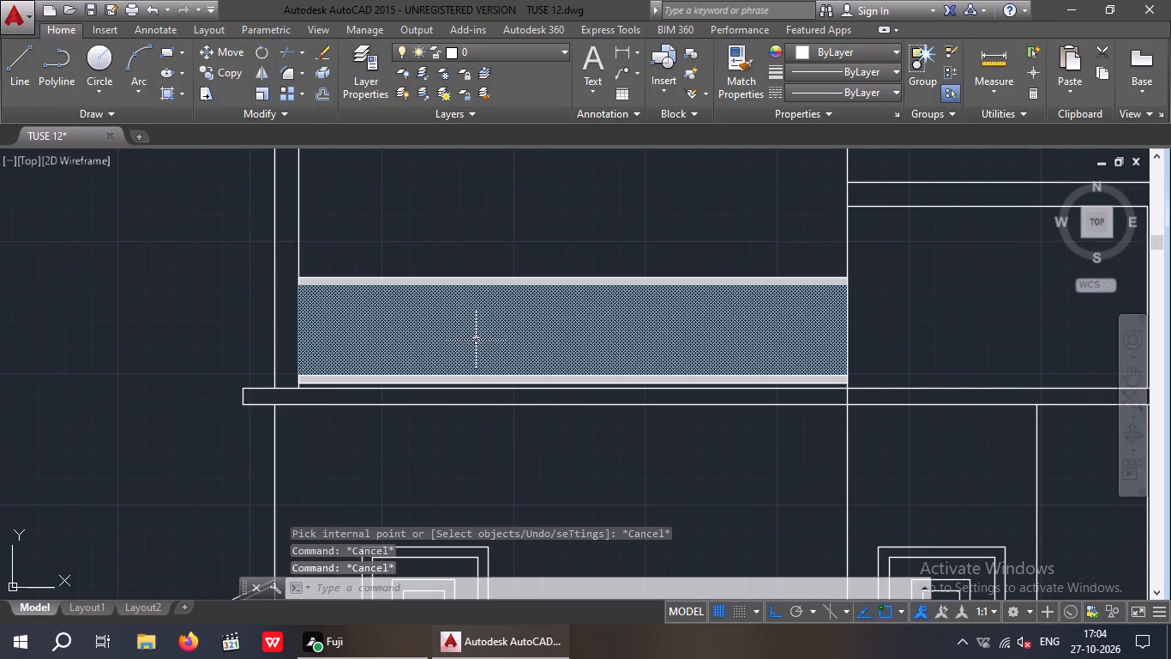
middle_click_drag(549, 468, 429, 403)
scroll(434, 408, "down", 1)
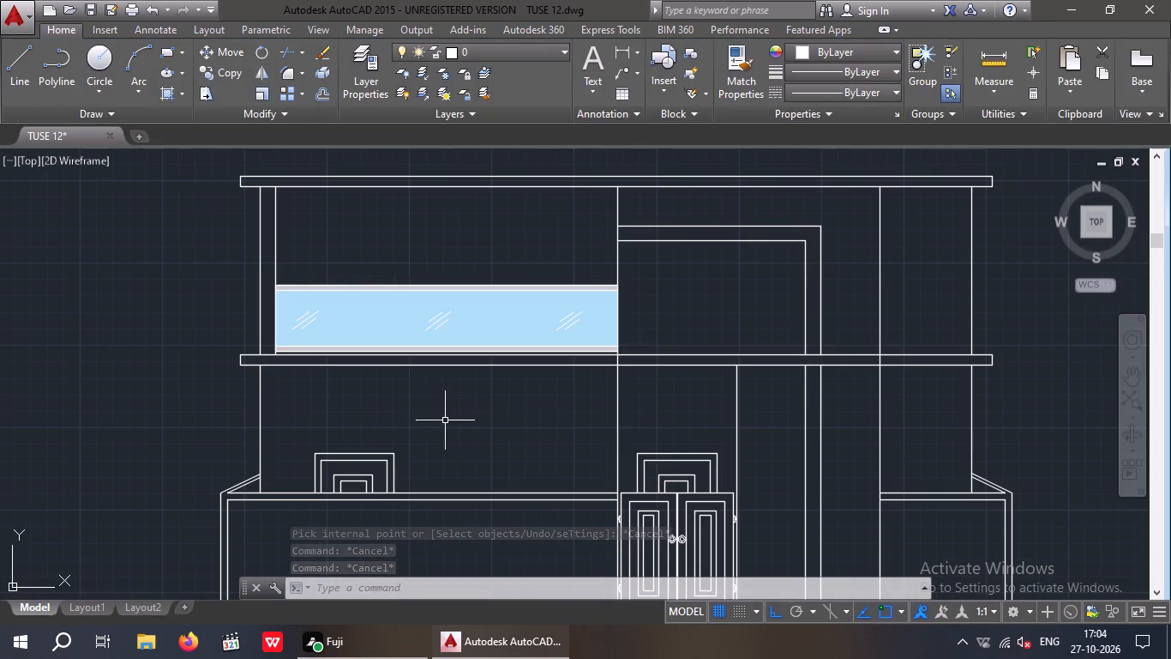
left_click(165, 92)
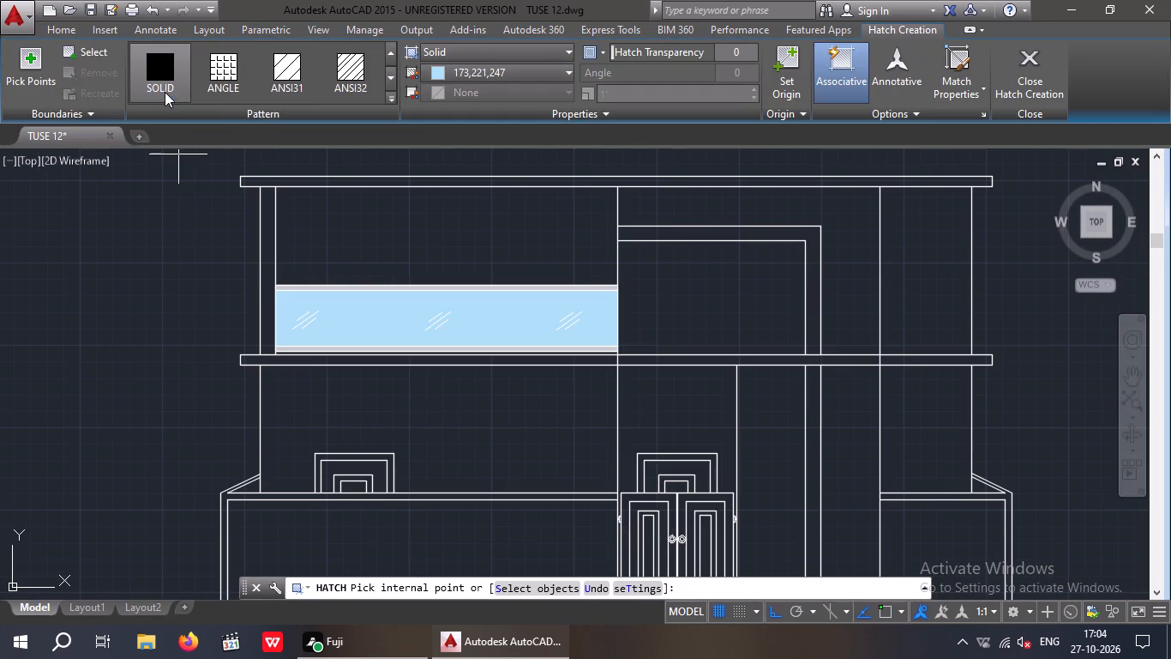
left_click(445, 75)
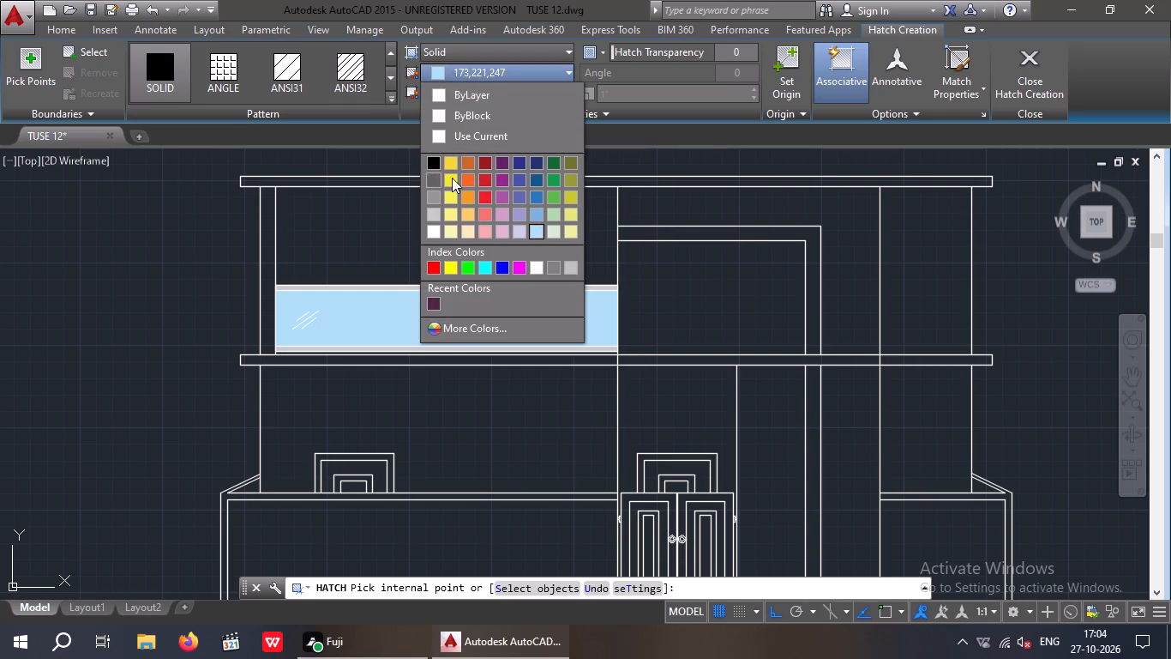
left_click(487, 215)
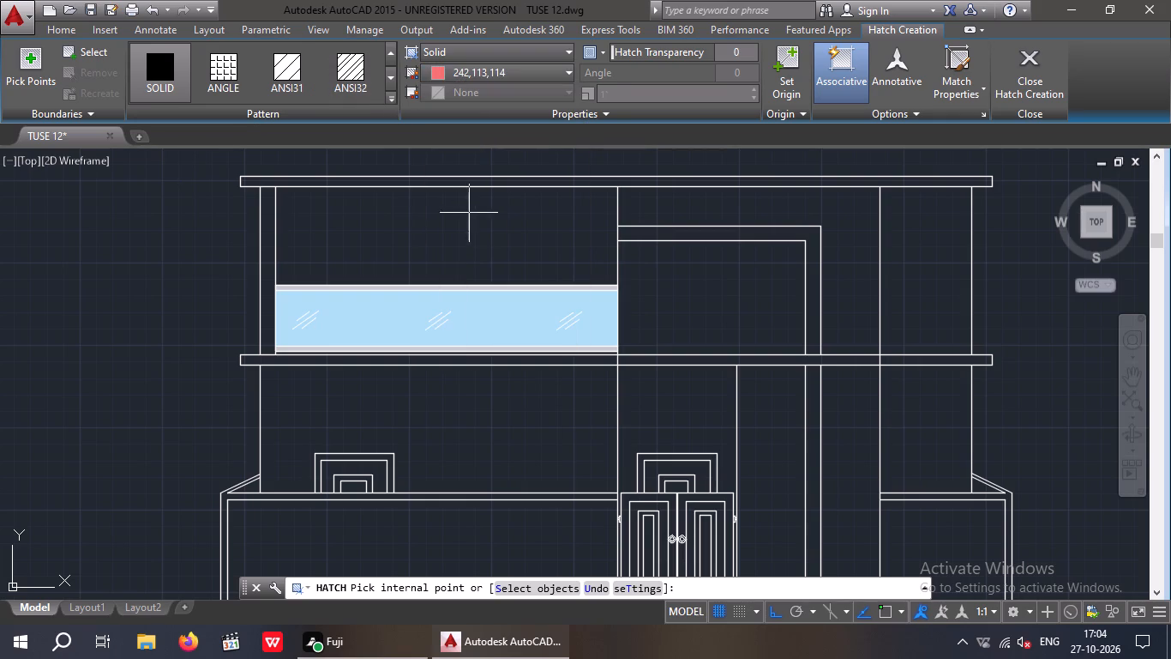
left_click(389, 99)
left_click(352, 259)
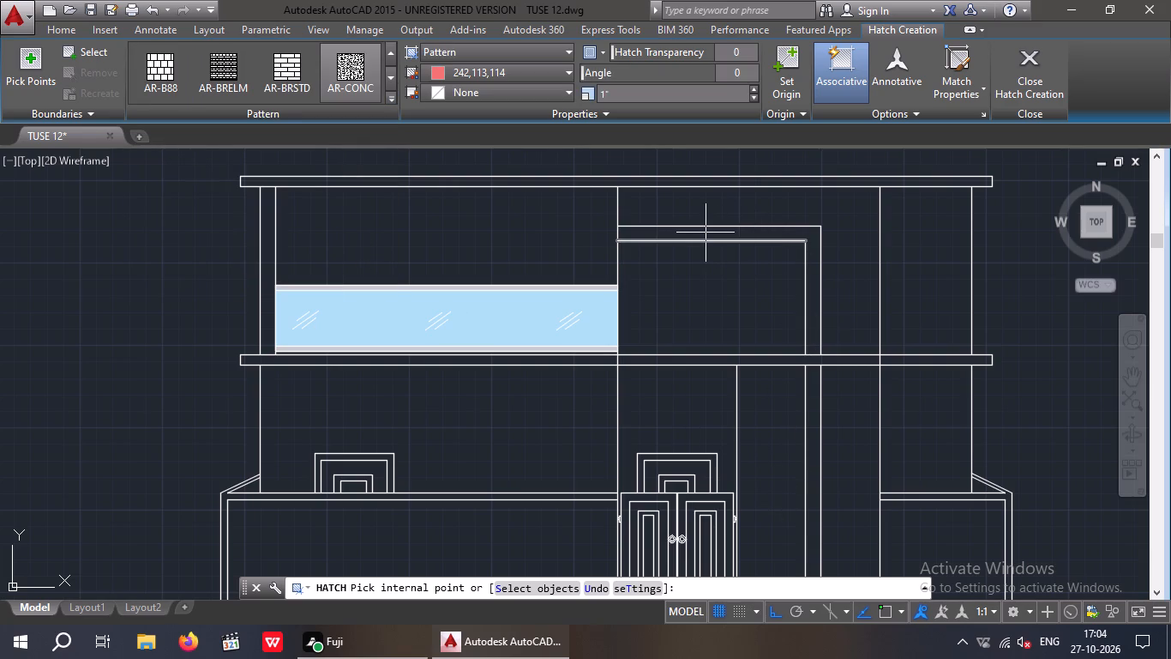
left_click(663, 234)
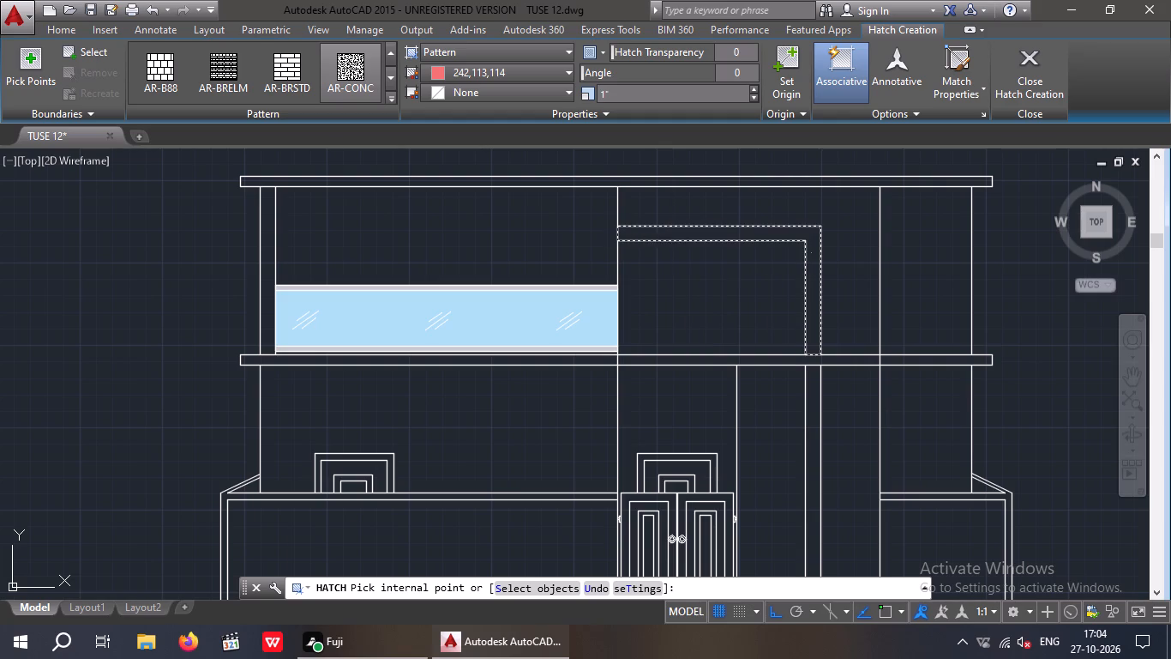
left_click(814, 420)
left_click(742, 360)
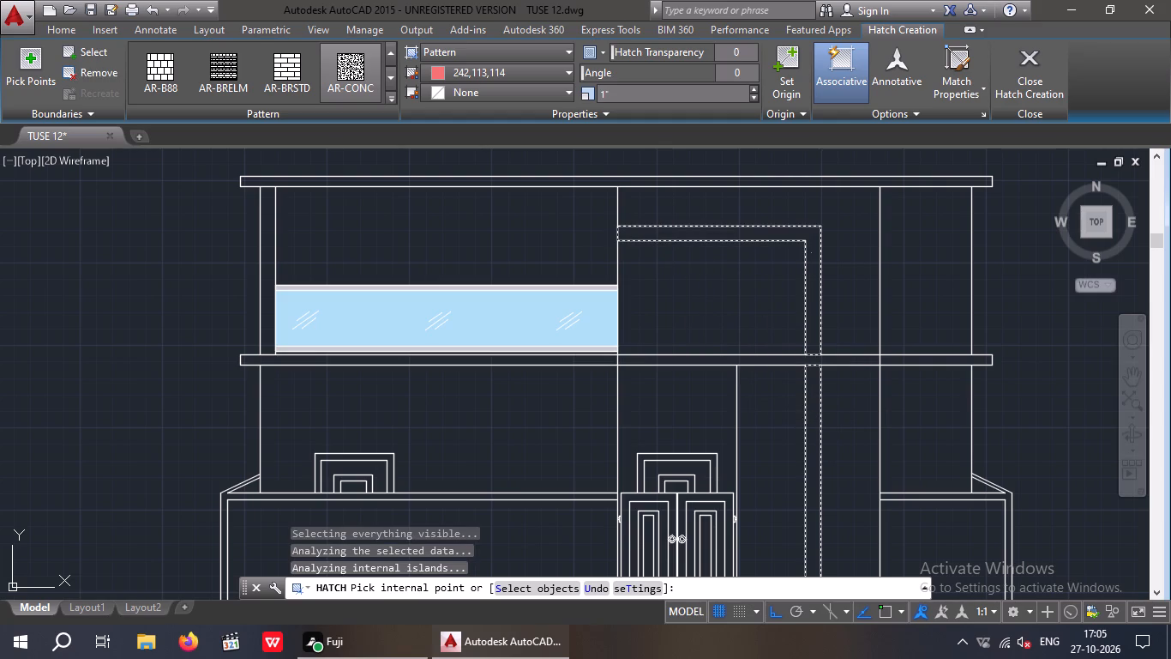
left_click(573, 359)
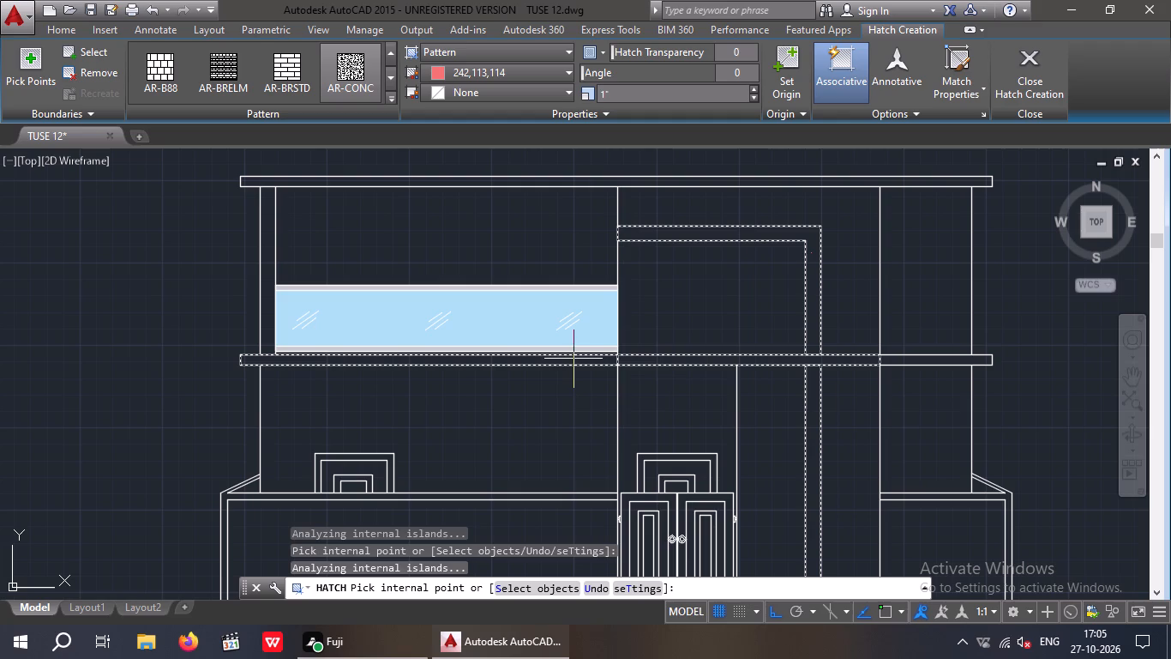
left_click(936, 360)
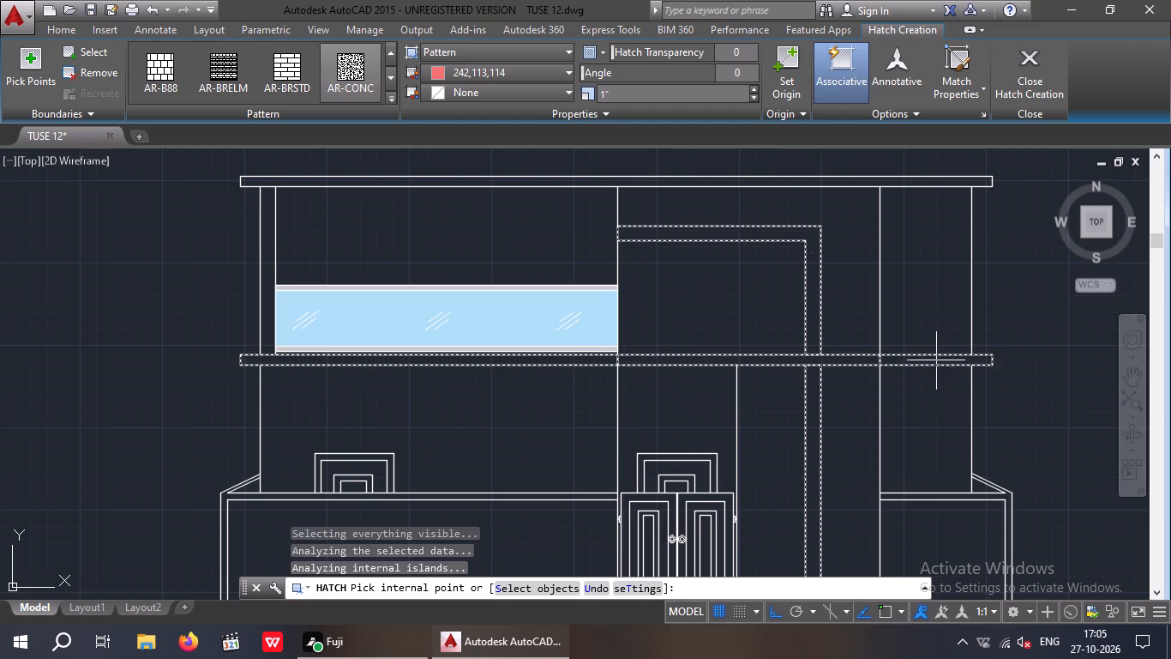
left_click(899, 181)
middle_click_drag(1059, 357, 1050, 351)
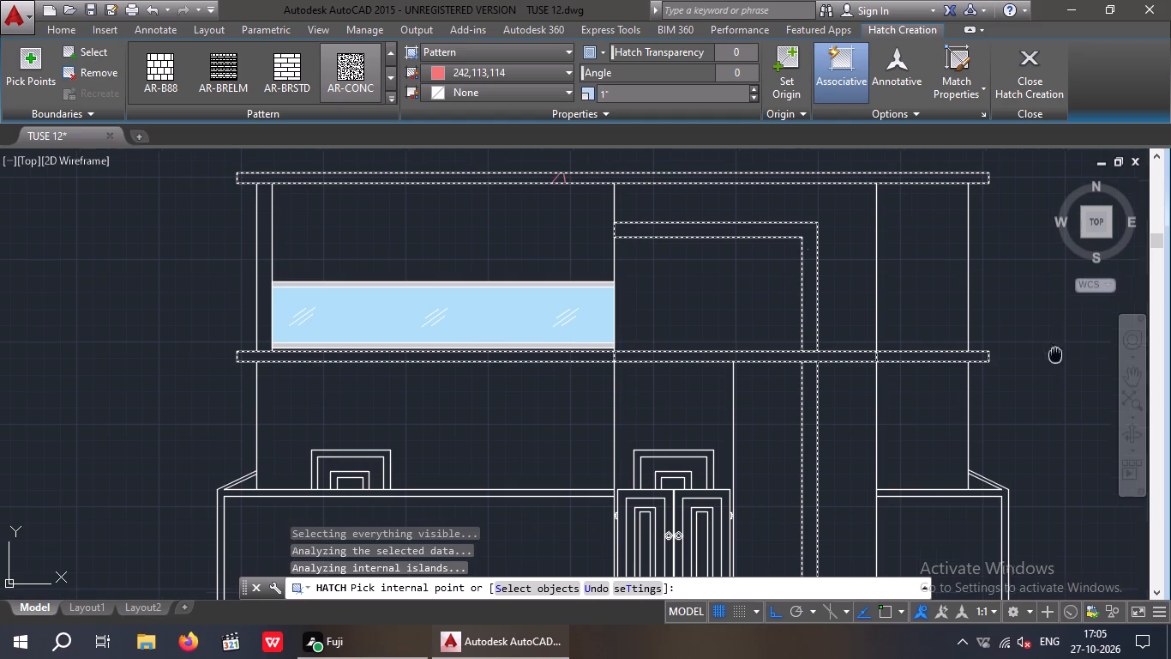
middle_click_drag(1050, 351, 896, 285)
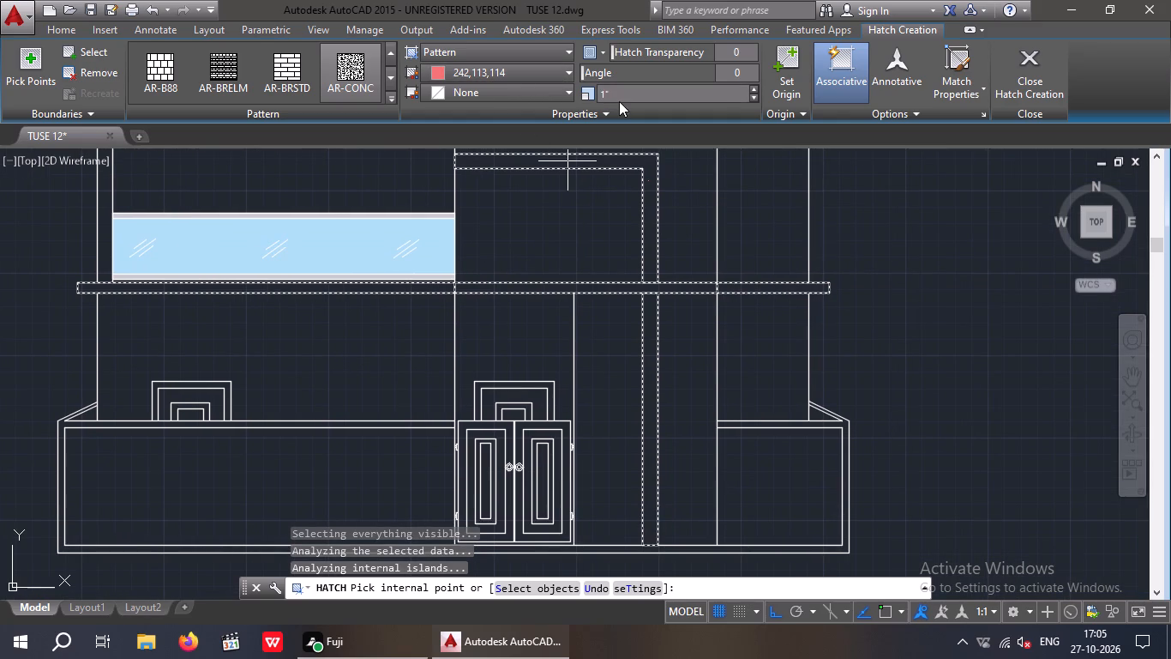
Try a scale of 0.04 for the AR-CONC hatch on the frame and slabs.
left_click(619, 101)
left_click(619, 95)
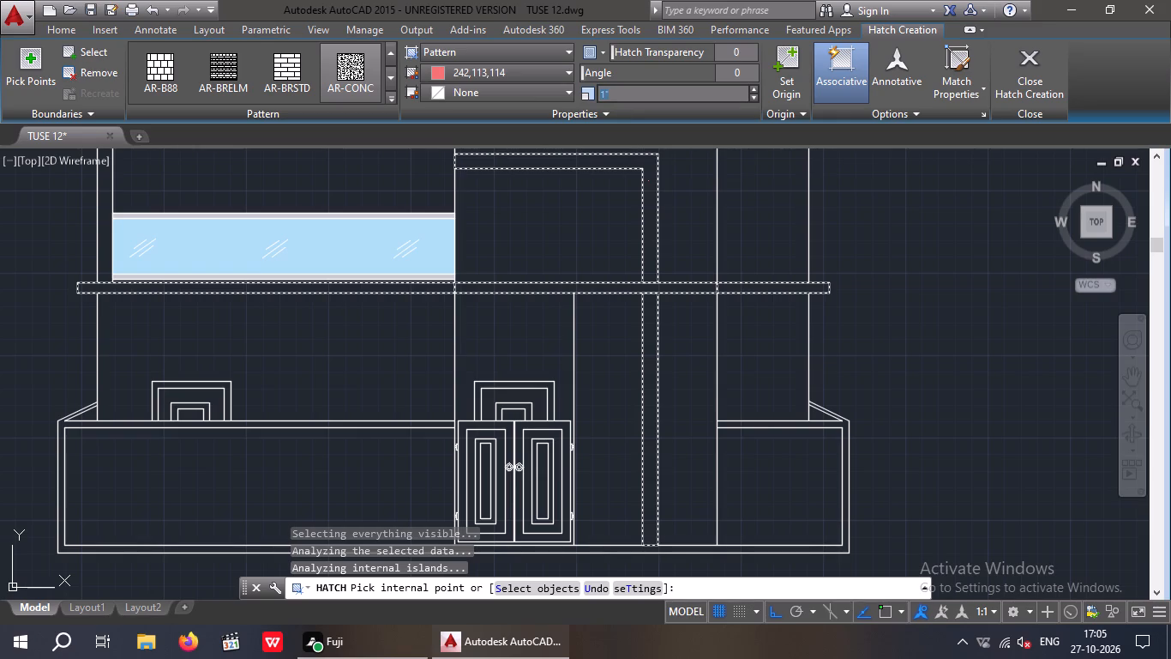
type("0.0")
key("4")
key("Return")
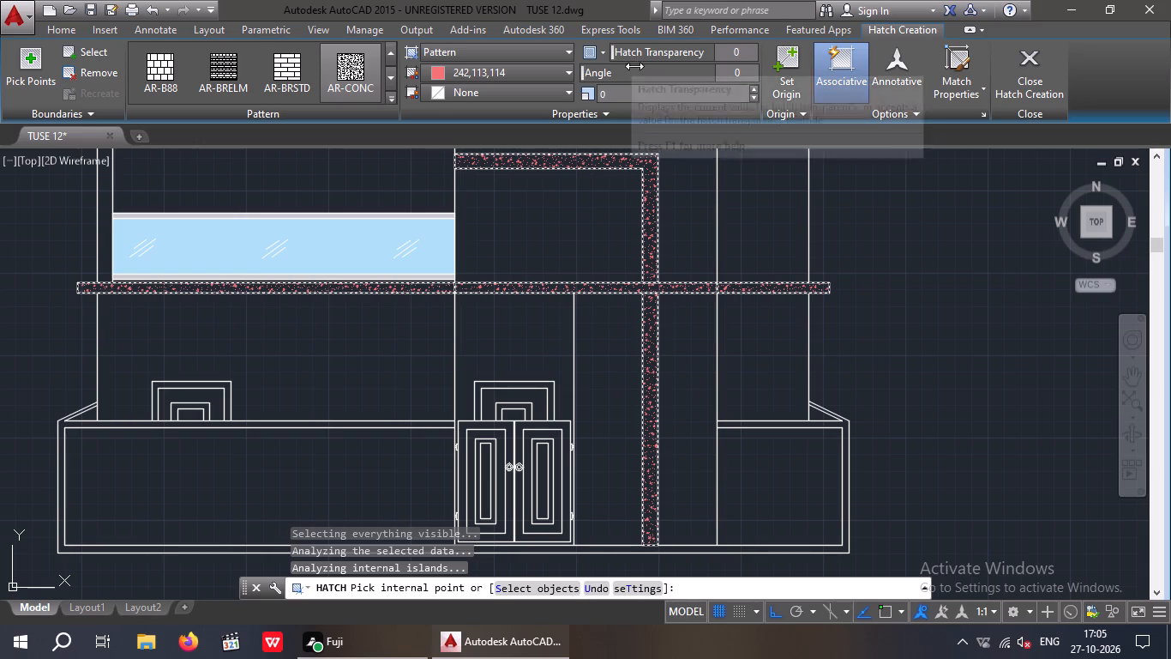
Set the AR-CONC hatch scale to 0.02 and finish the hatch on the frame and slabs.
left_click(618, 92)
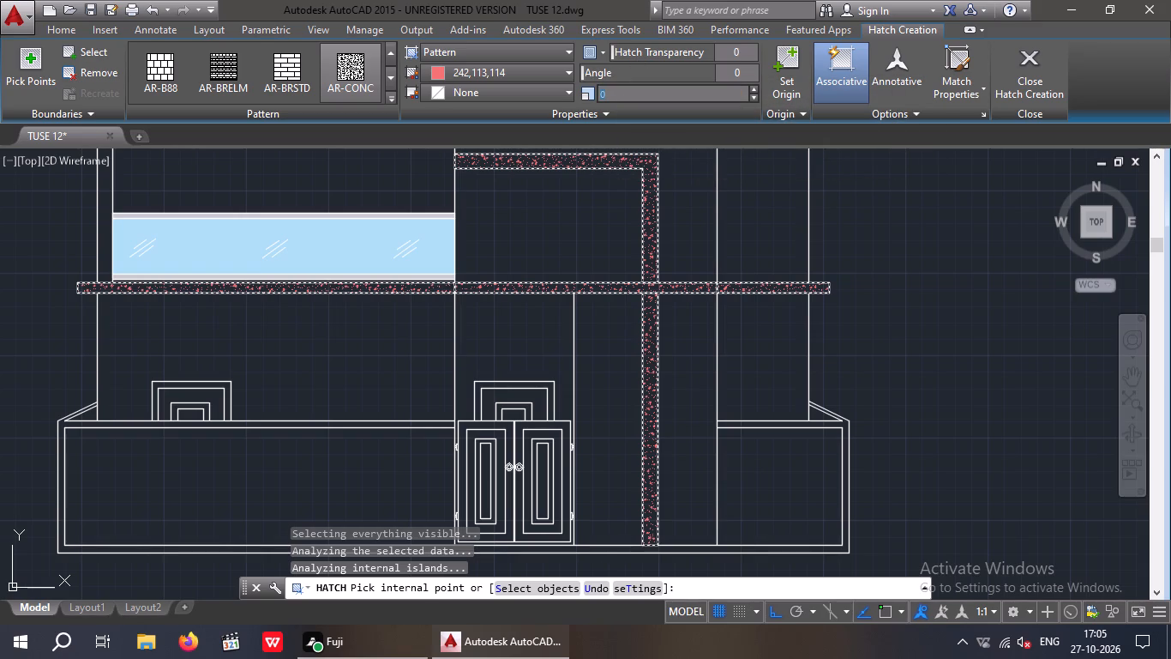
type("0.")
key("0")
key("2")
key("Return")
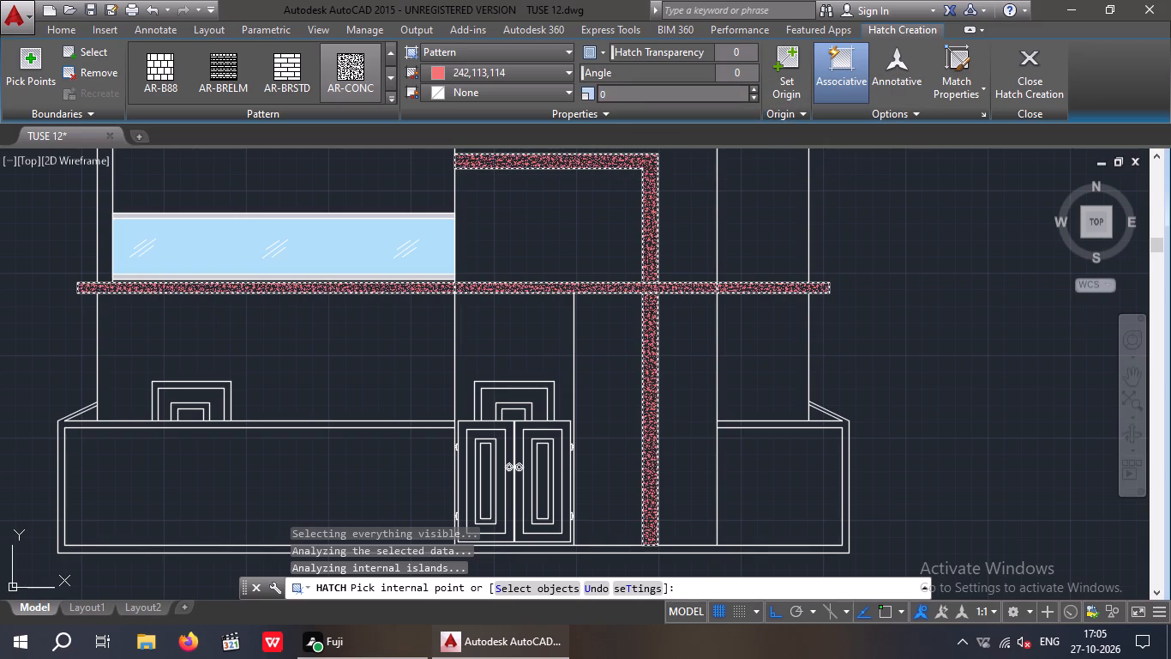
scroll(748, 321, "down", 2)
middle_click_drag(739, 376, 738, 381)
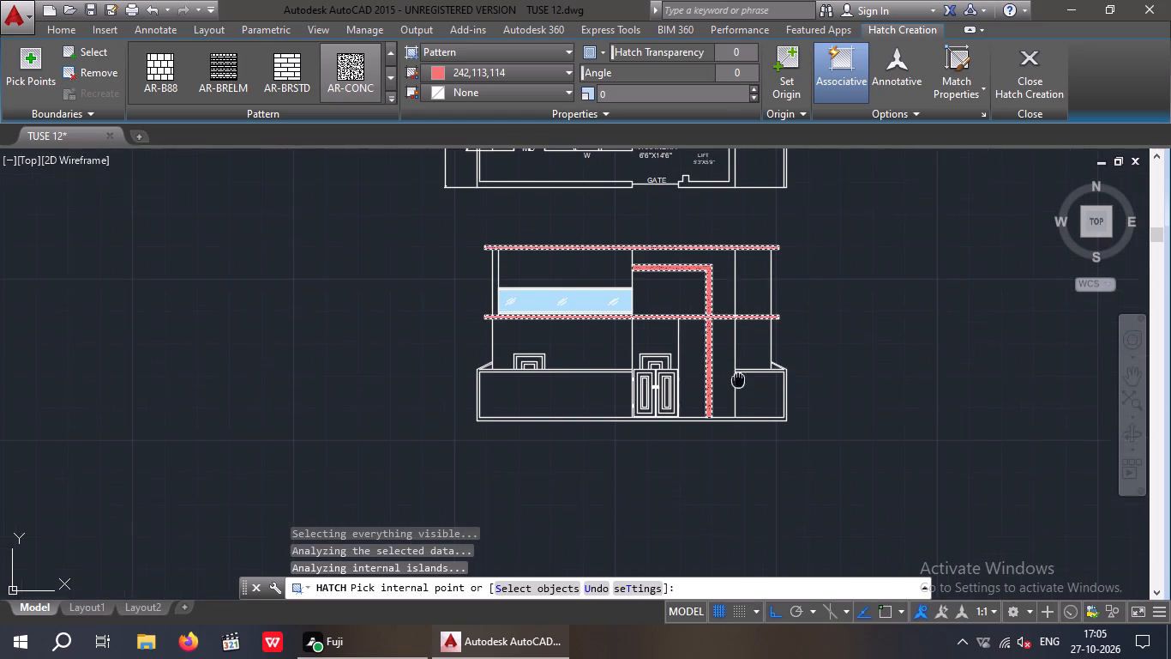
middle_click_drag(738, 381, 736, 391)
scroll(783, 275, "up", 1)
middle_click_drag(792, 288, 771, 309)
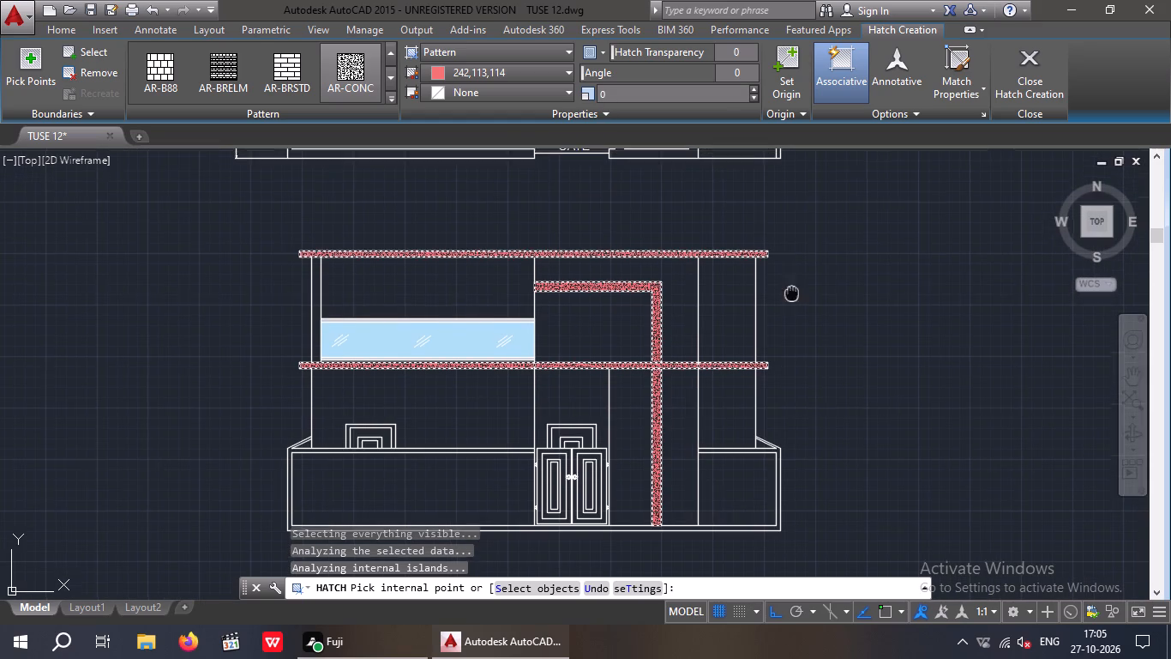
middle_click_drag(771, 309, 739, 326)
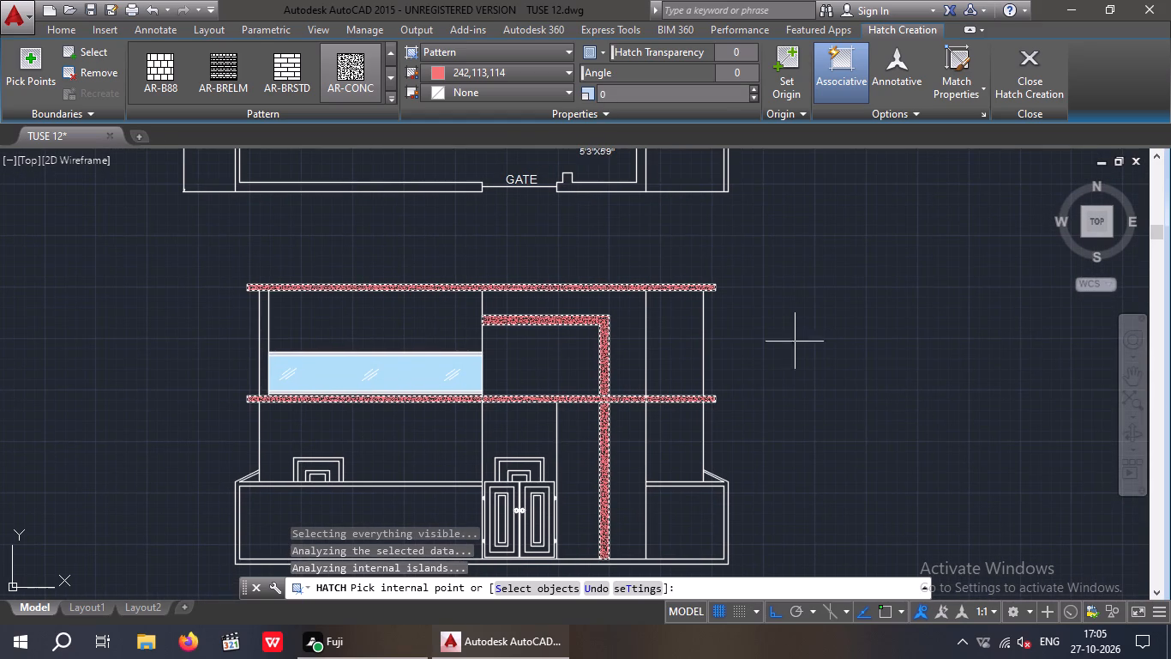
key("Escape")
Examine the hatching on the frame and slabs, up close and across the whole front elevation.
middle_click_drag(778, 358, 757, 348)
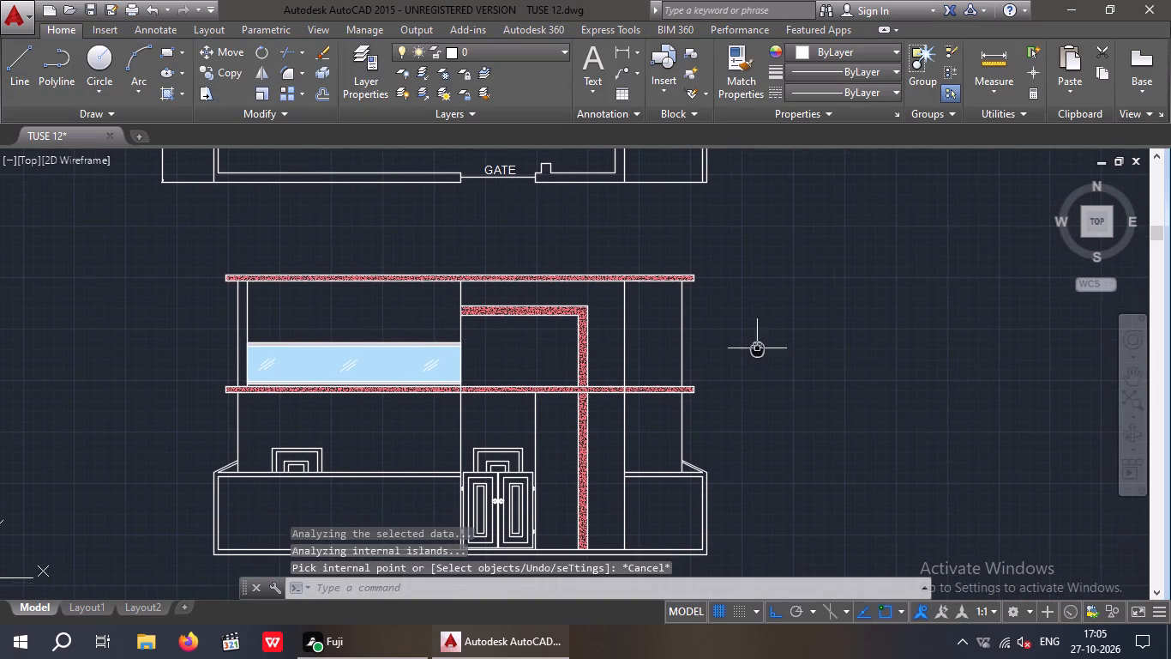
scroll(765, 341, "down", 1)
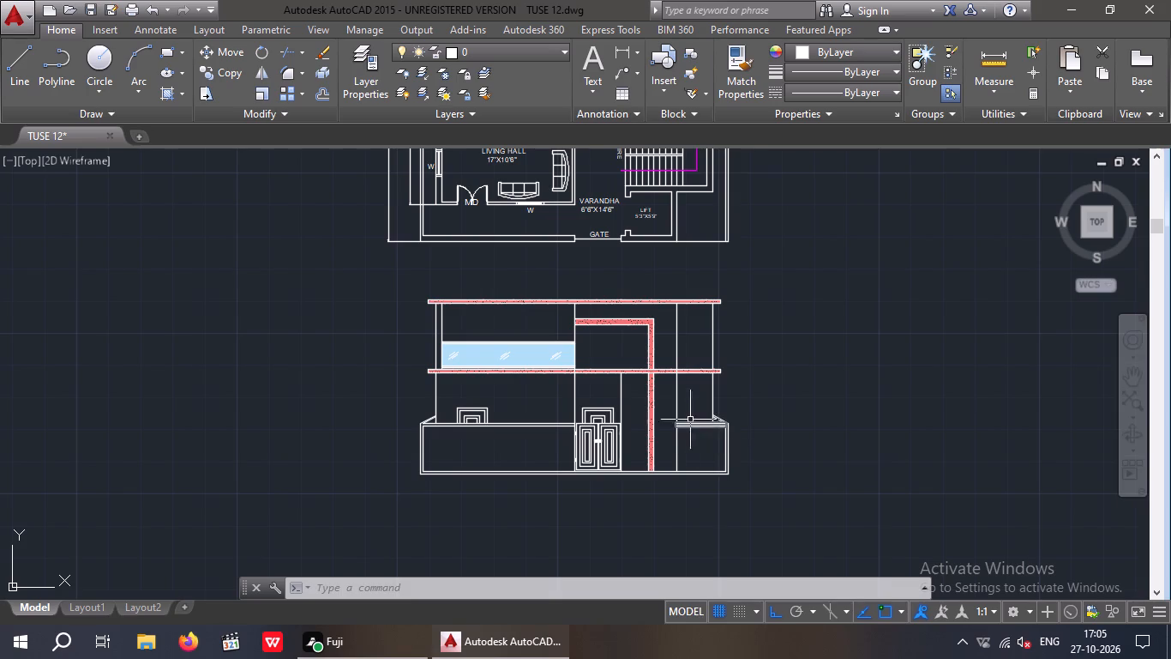
scroll(651, 366, "up", 3)
key("Escape")
left_click(649, 412)
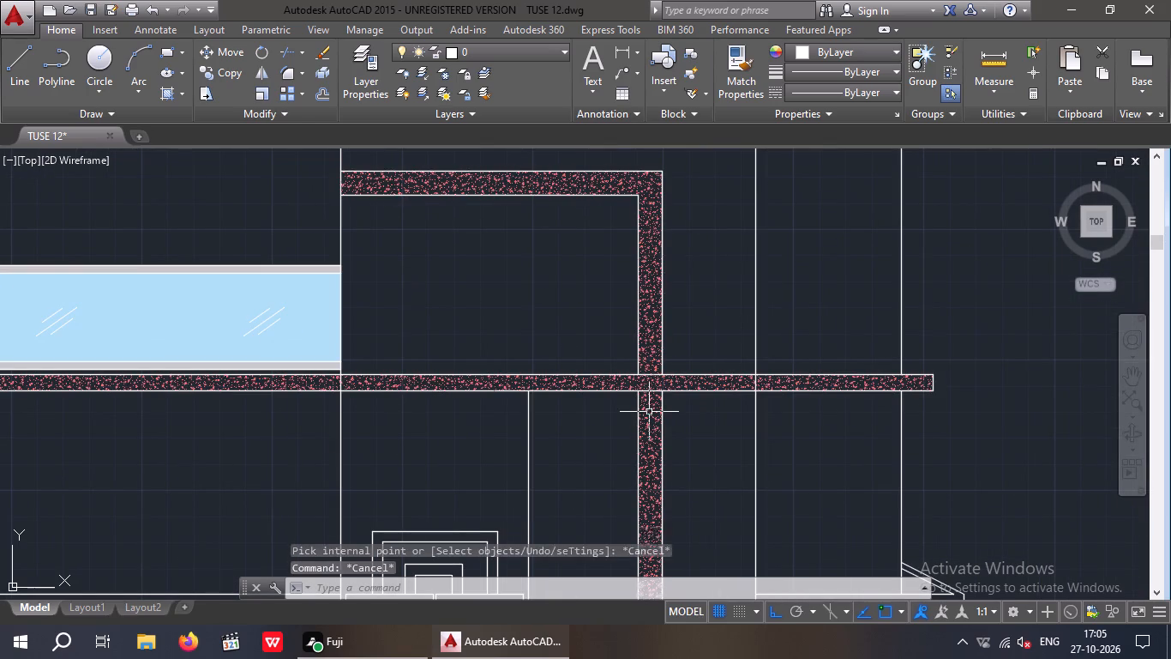
key("Escape")
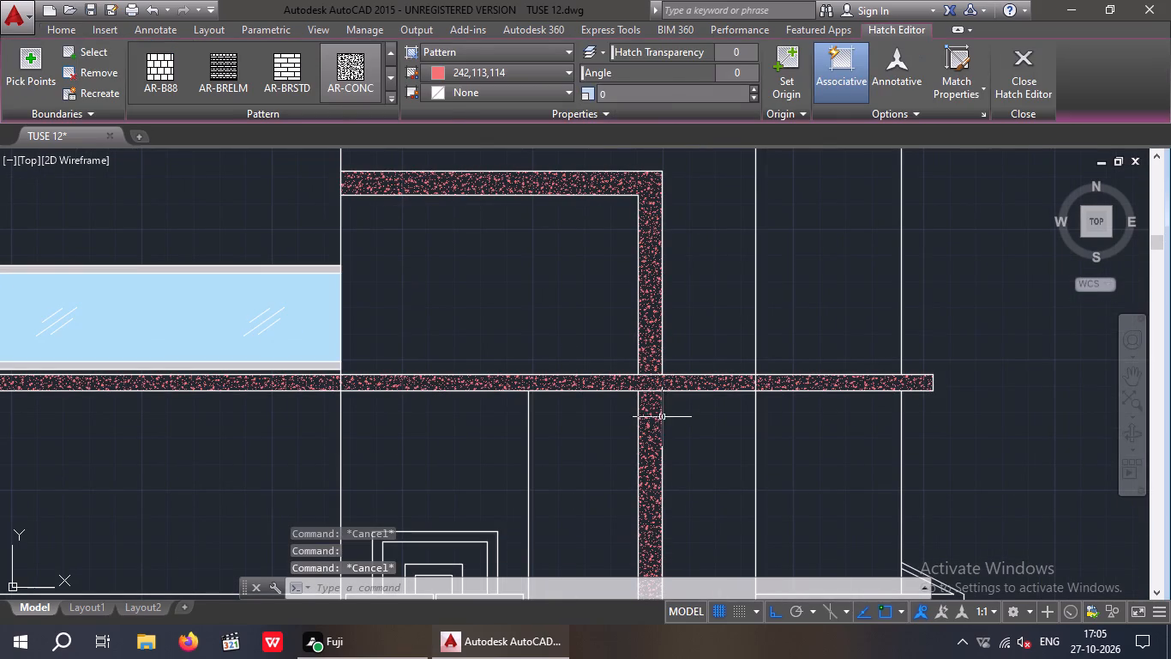
scroll(640, 369, "down", 3)
key("Escape")
key("Escape")
middle_click_drag(750, 422, 666, 474)
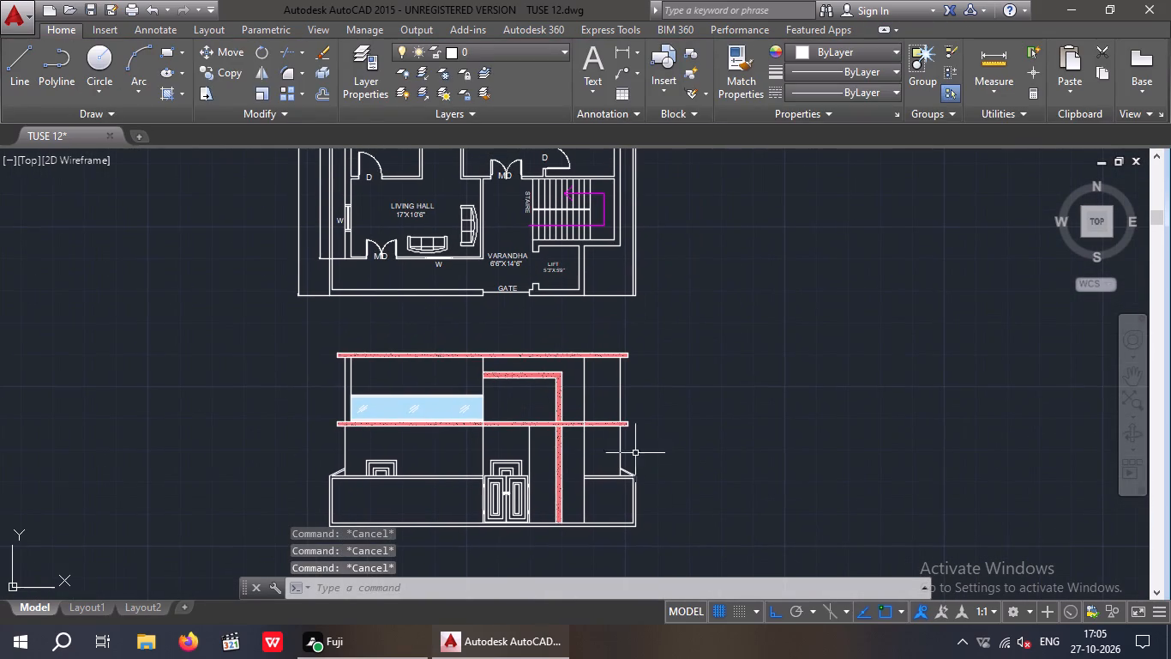
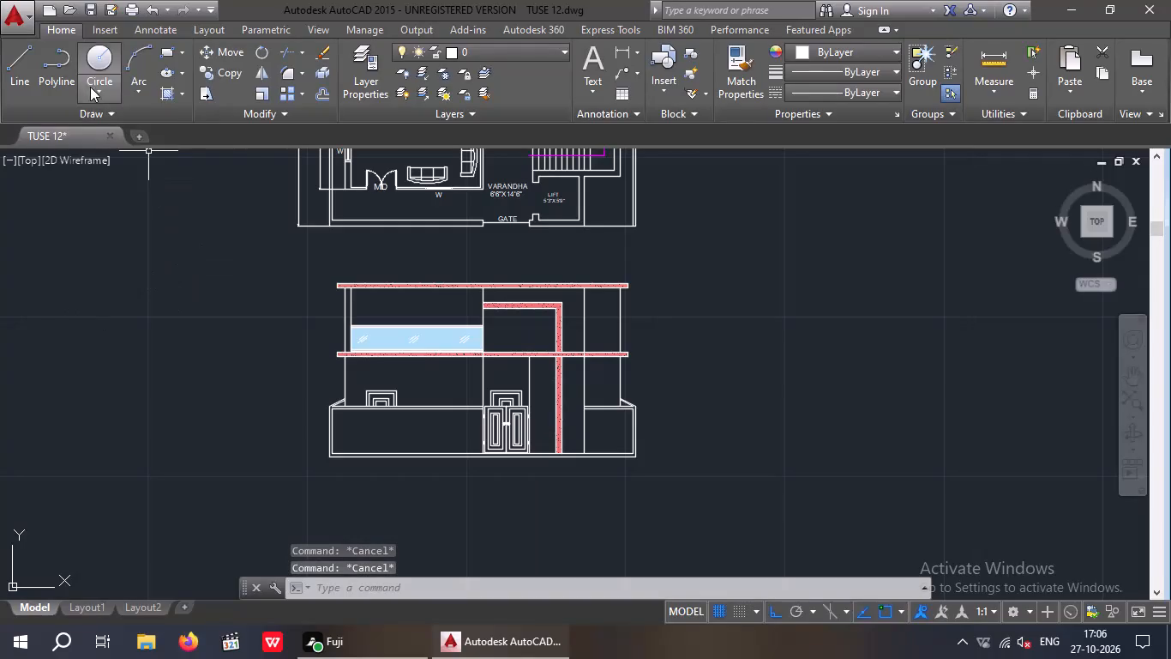
Fill the narrow border band around the boundary wall with a SOLID hatch in colour 242,113,114.
left_click(167, 96)
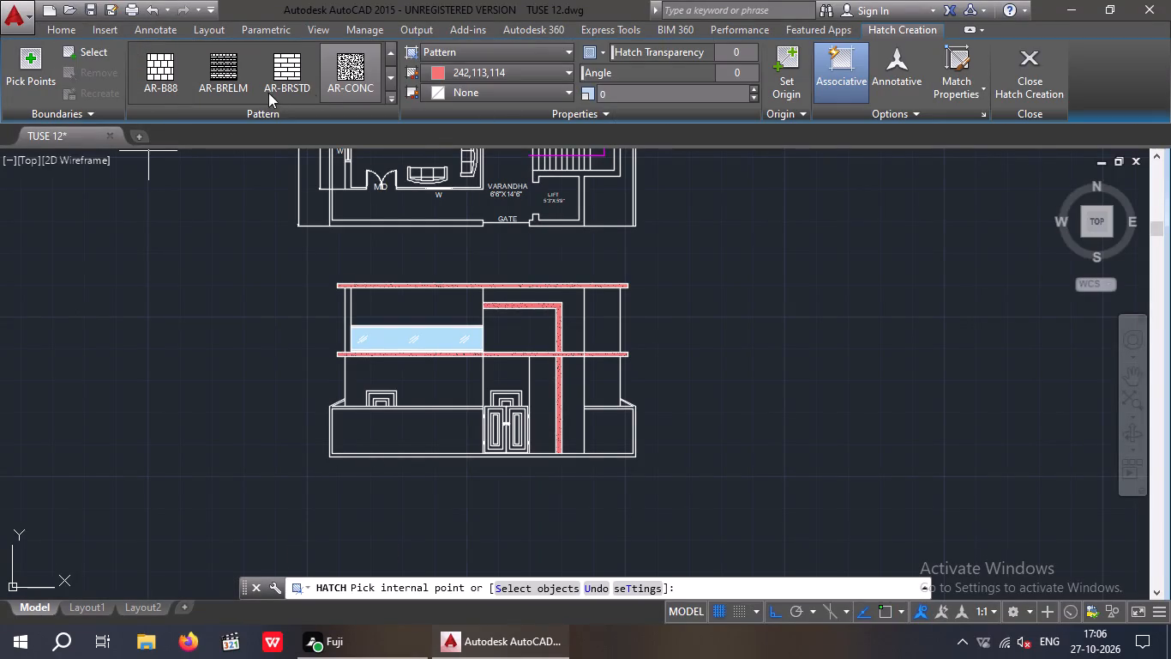
scroll(231, 71, "up", 7)
left_click(158, 70)
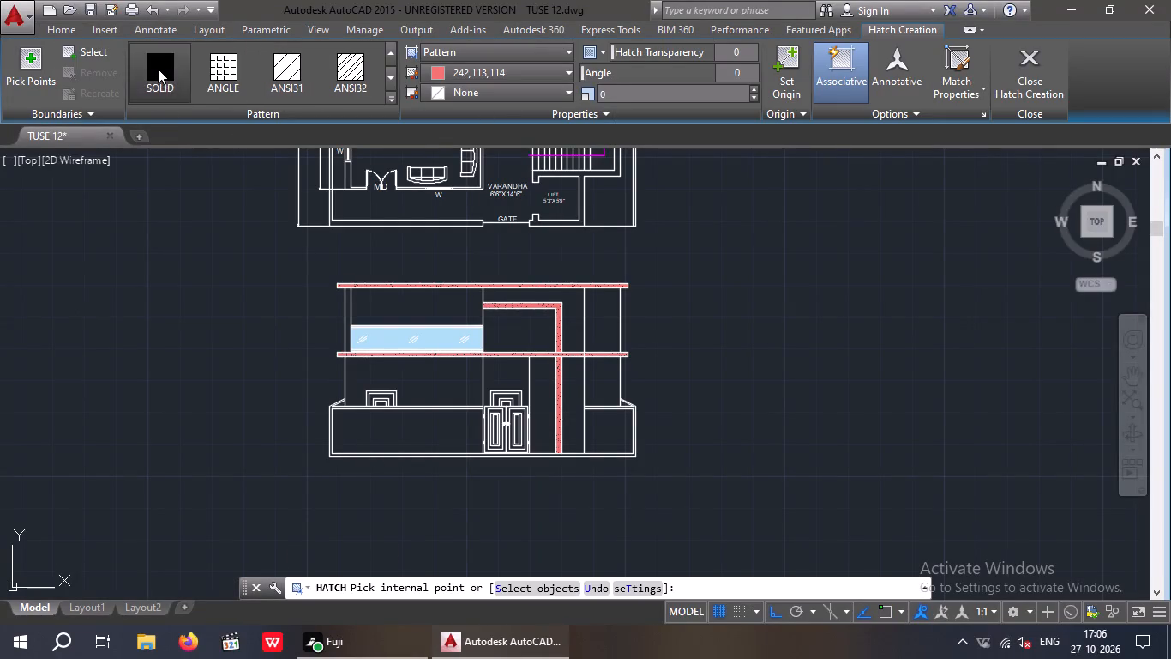
scroll(342, 412, "up", 3)
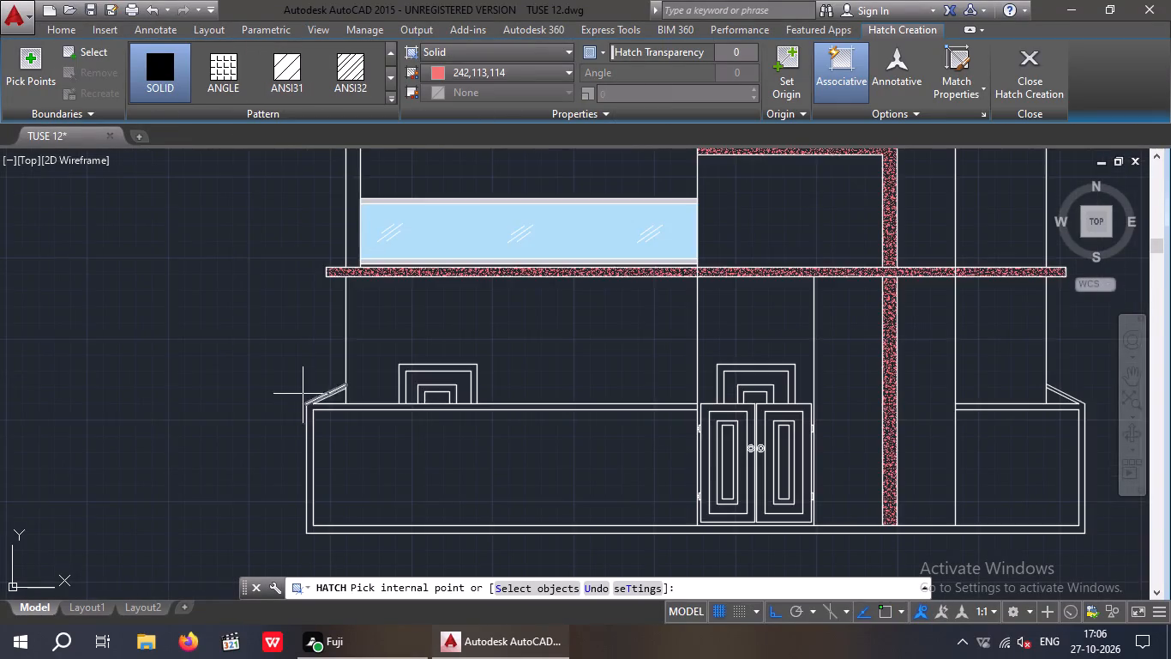
scroll(303, 390, "up", 4)
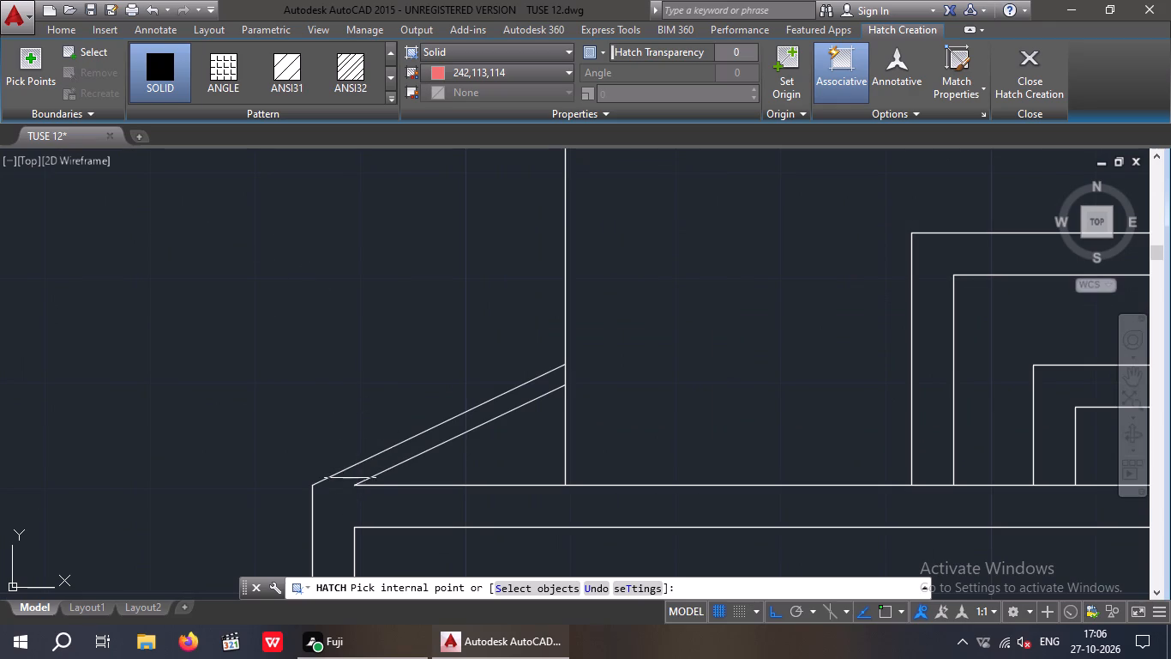
left_click(361, 507)
scroll(362, 493, "down", 3)
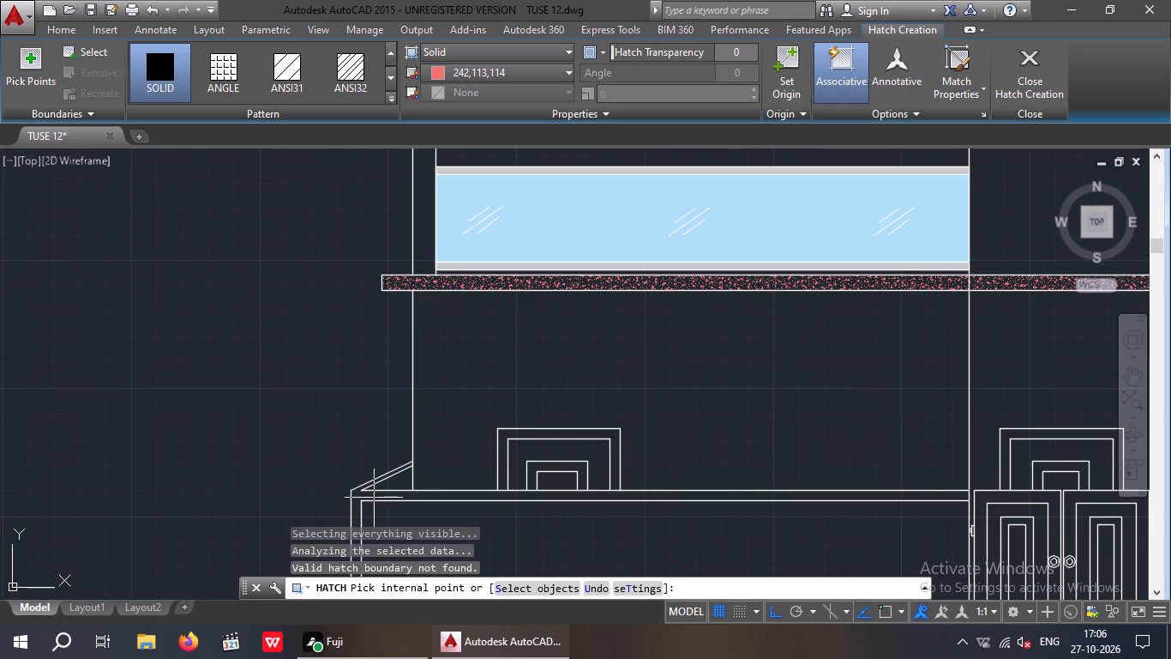
left_click(374, 498)
middle_click_drag(302, 454, 243, 369)
scroll(239, 367, "down", 3)
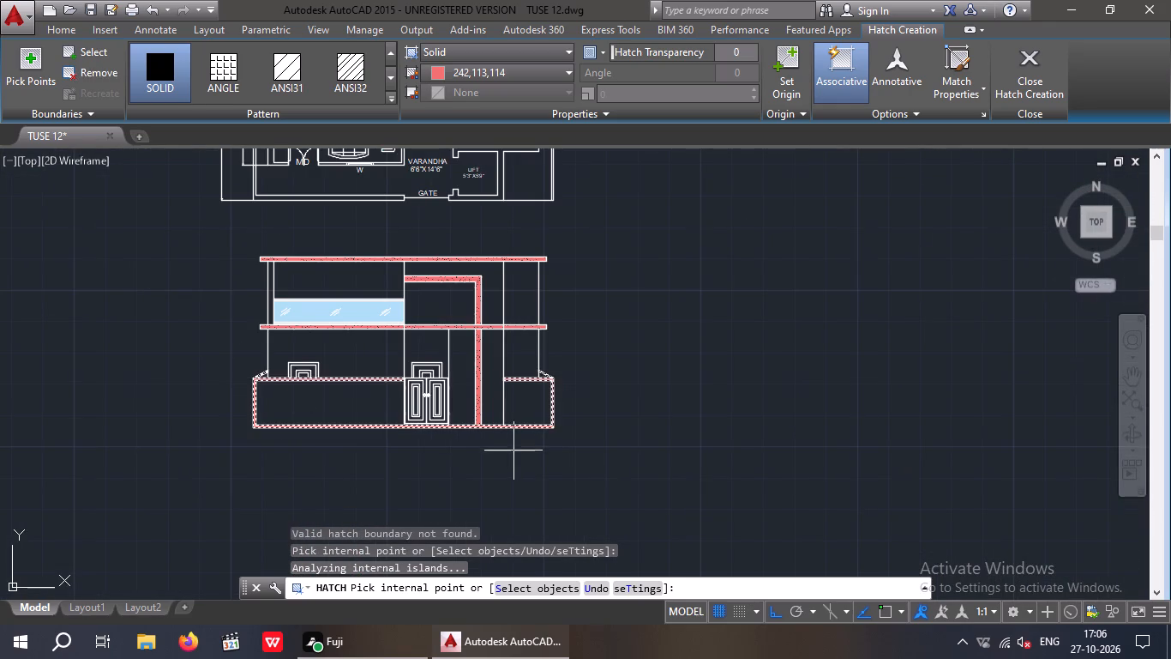
scroll(550, 432, "up", 3)
middle_click_drag(602, 435, 627, 474)
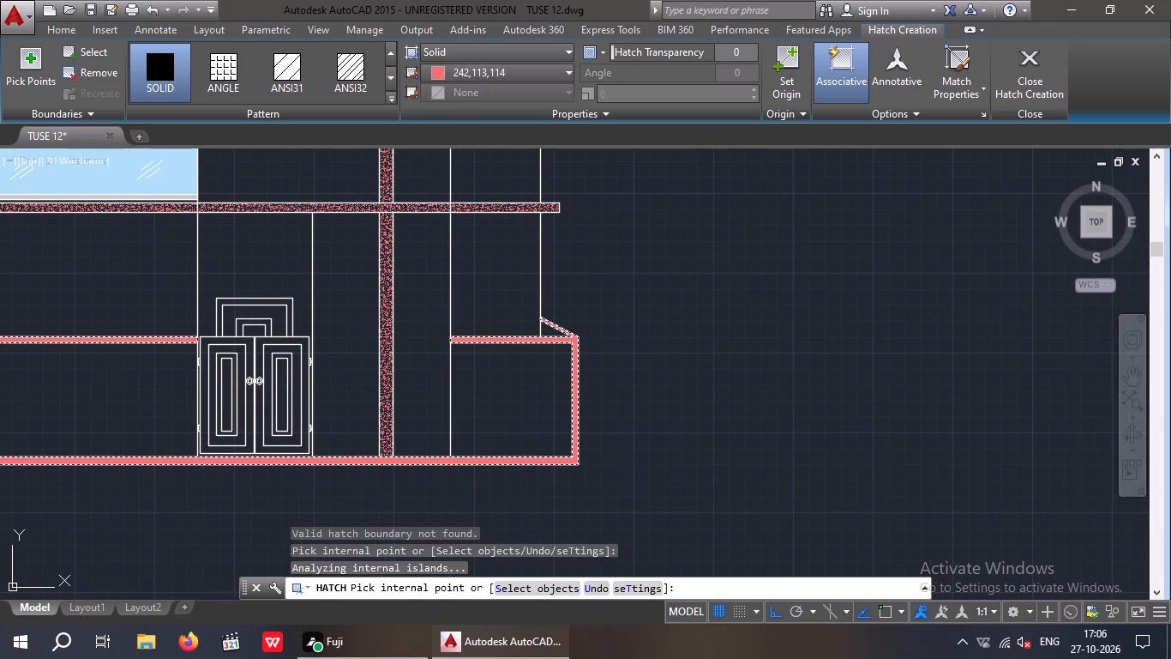
middle_click_drag(721, 481, 758, 475)
scroll(750, 463, "down", 2)
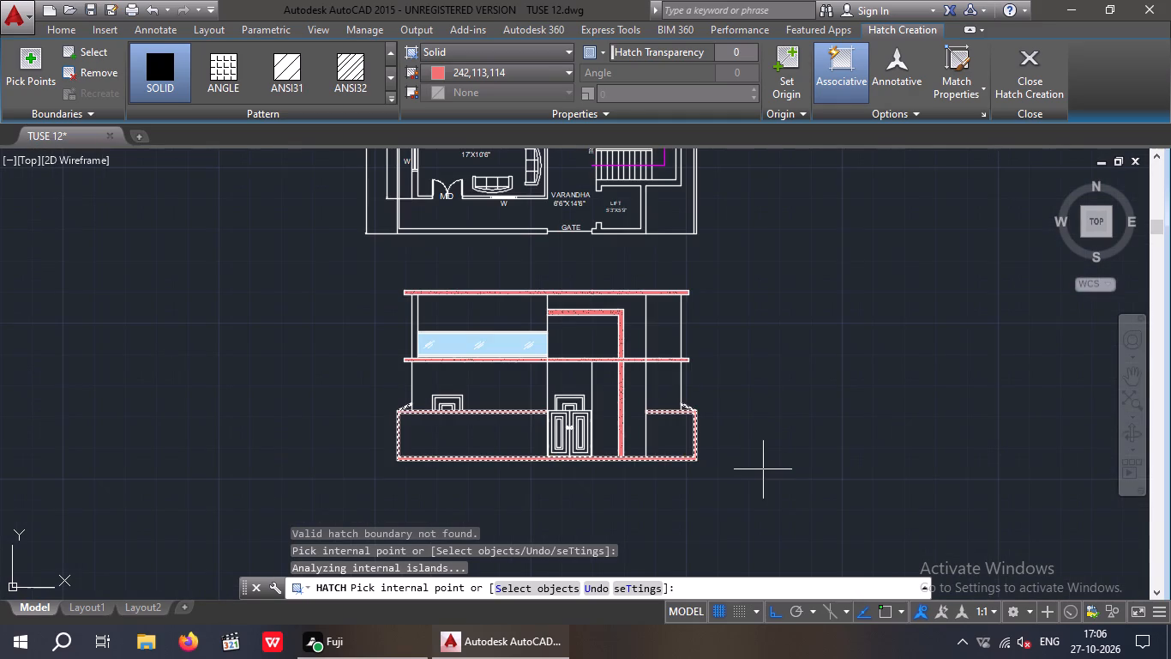
key("Escape")
key("Escape")
key("Escape")
key("Escape")
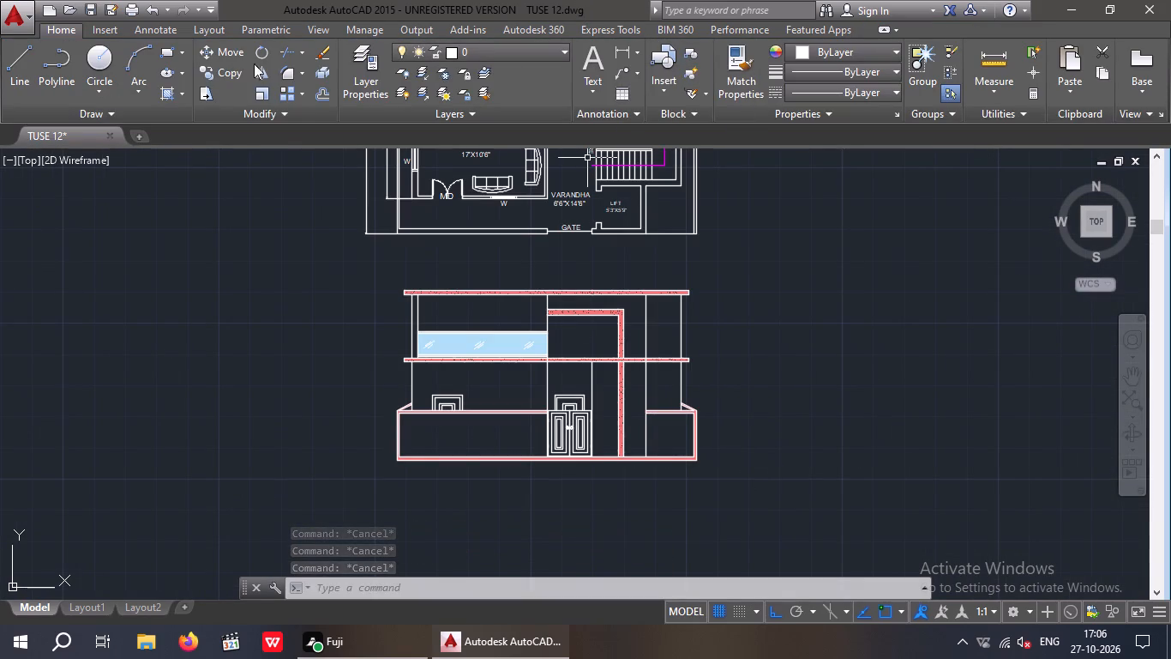
Apply a solid hatch to both storeys of the elevation's far-right wall bay, trying colour 206,204,230 and settling on 152,152,204.
left_click(169, 95)
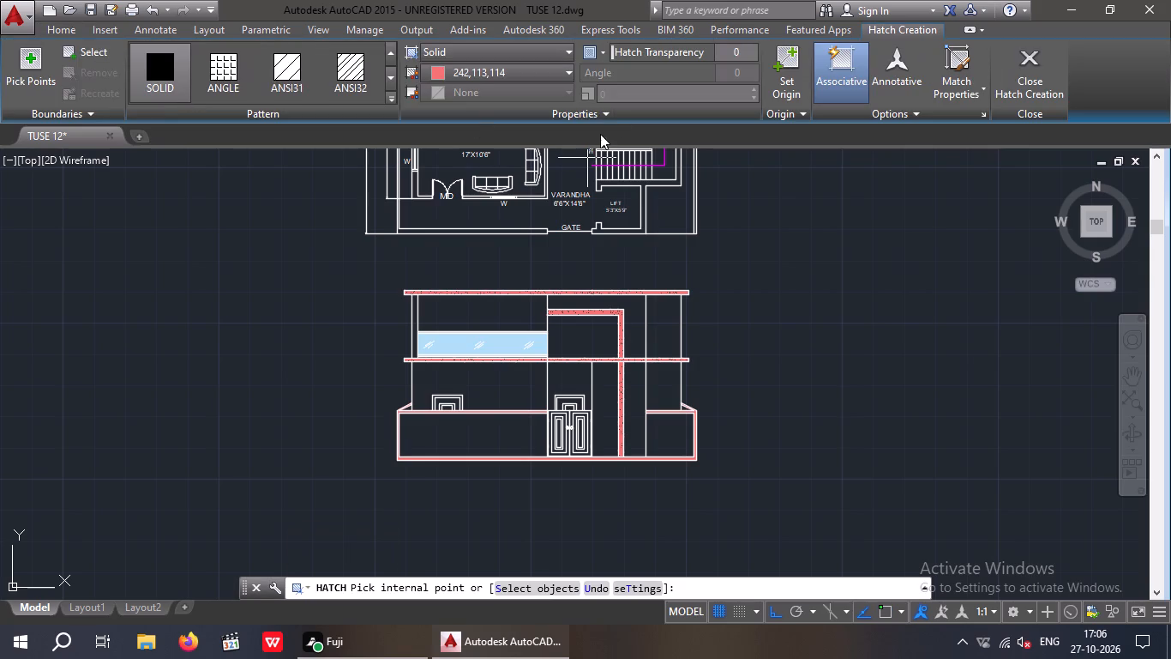
left_click(489, 76)
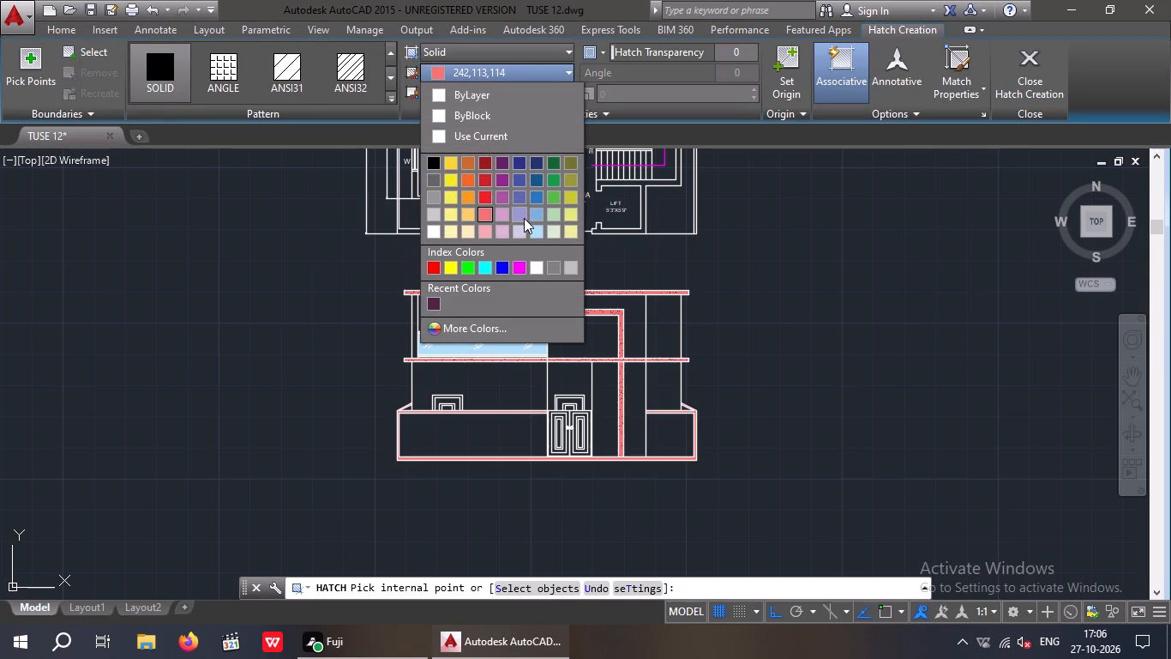
left_click(519, 227)
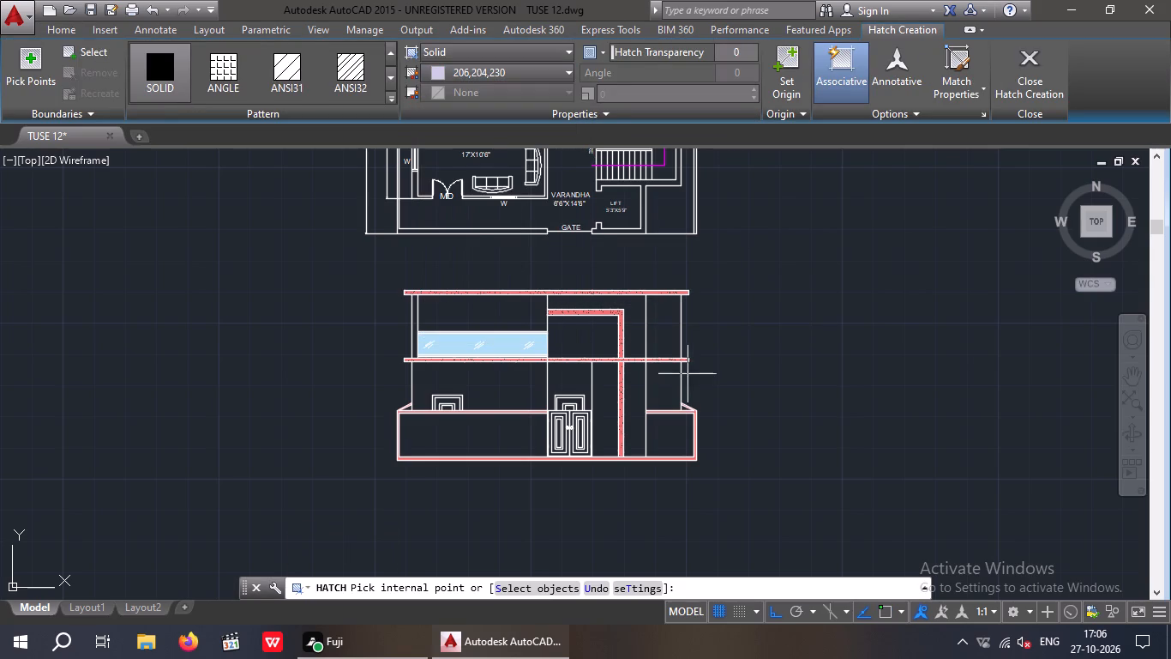
left_click(671, 382)
left_click(664, 327)
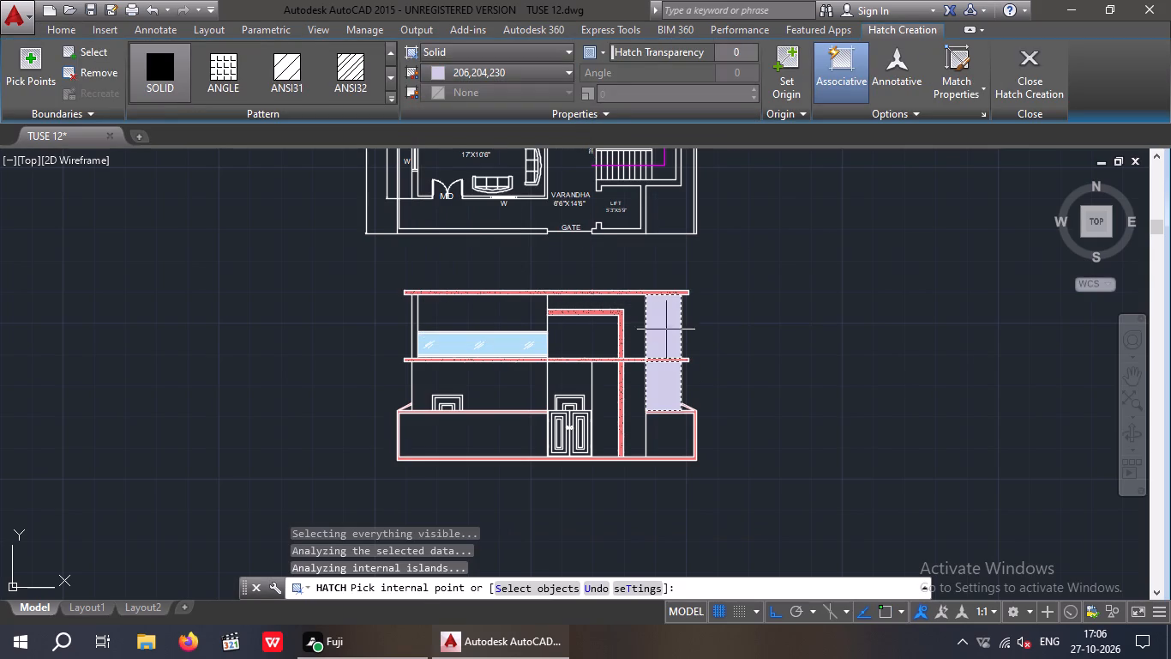
middle_click_drag(724, 344, 666, 351)
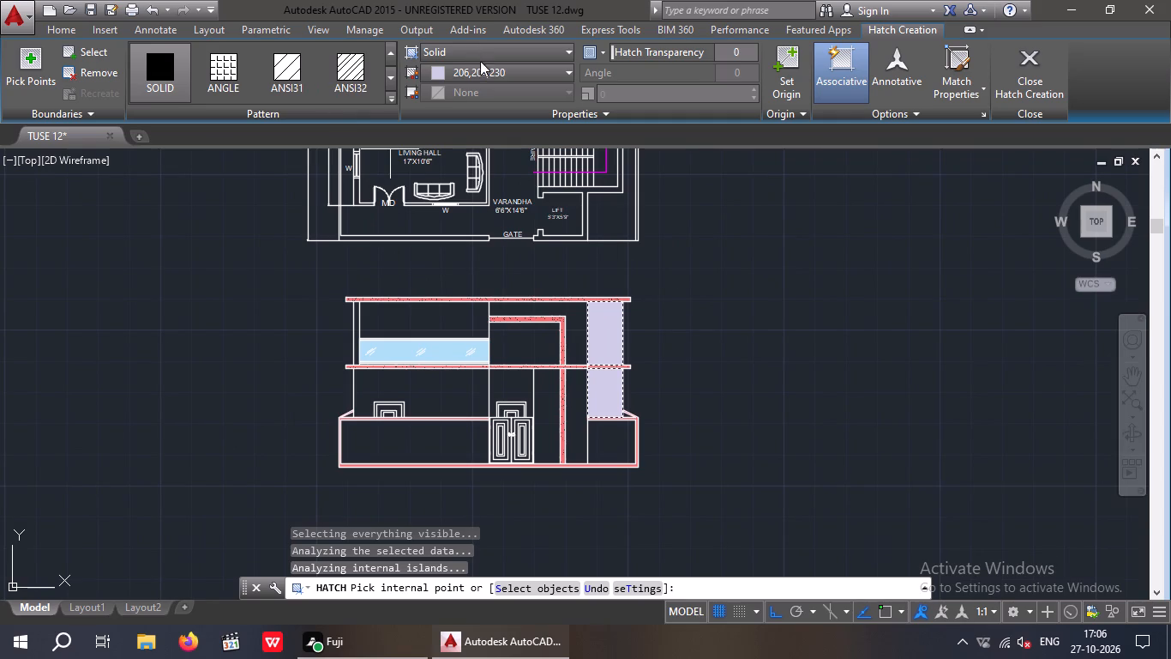
left_click(476, 78)
left_click(520, 217)
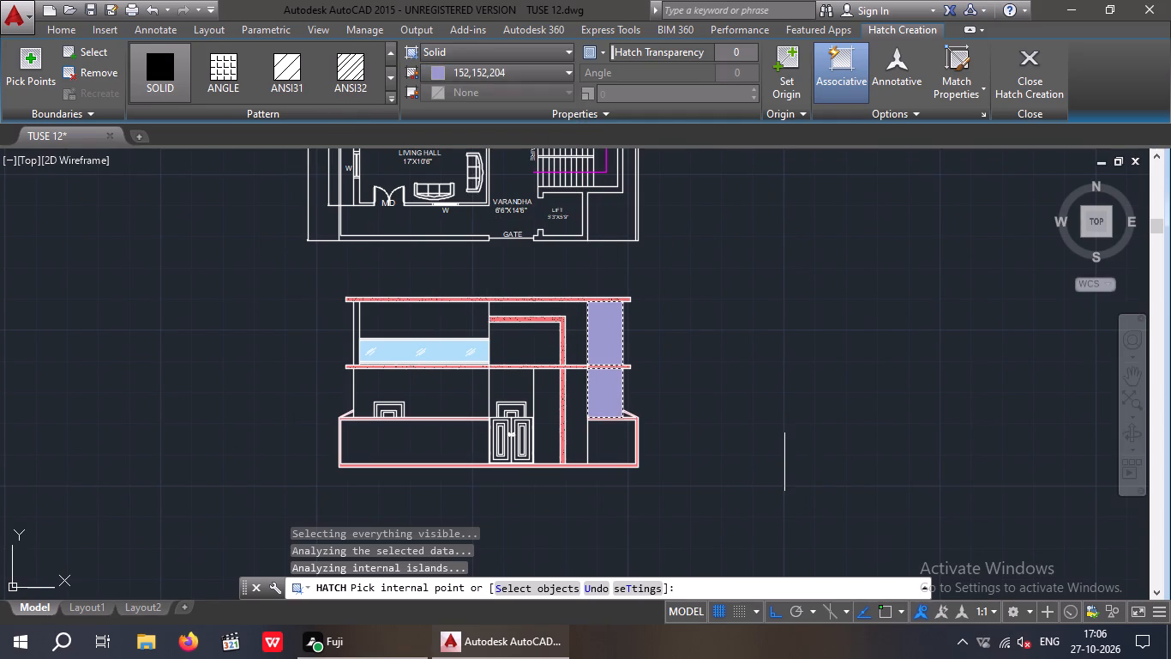
key("Escape")
key("Escape")
key("Escape")
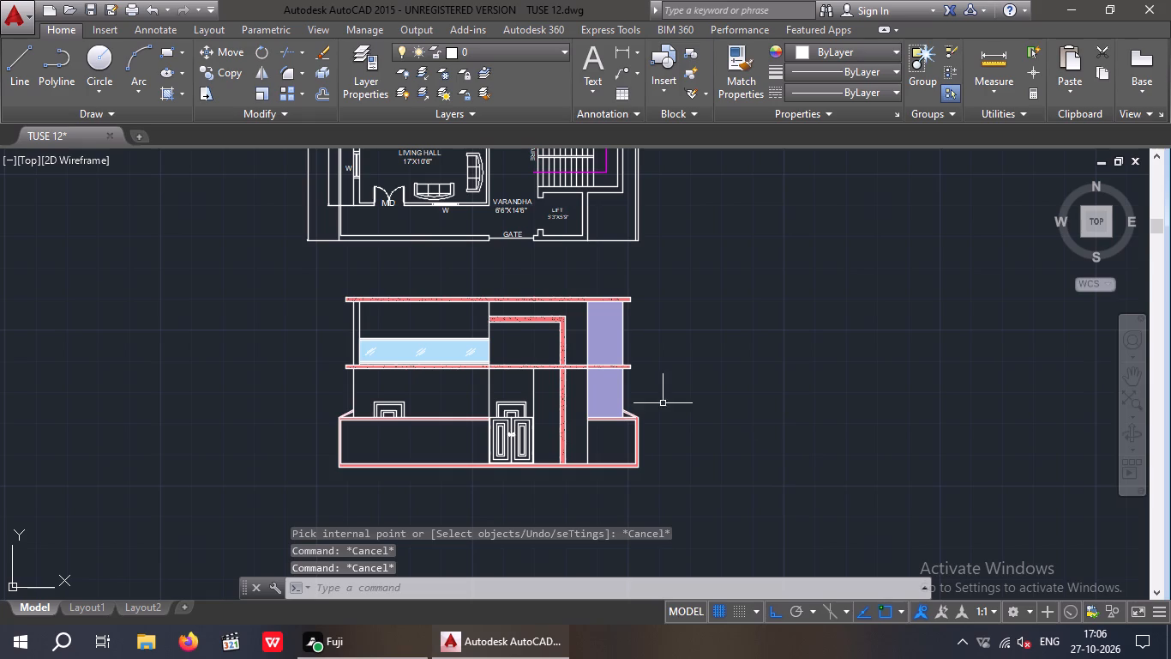
Examine the front elevation's colouring, as an overview beneath the floor plan and up close.
scroll(579, 372, "down", 1)
middle_click_drag(573, 381, 524, 412)
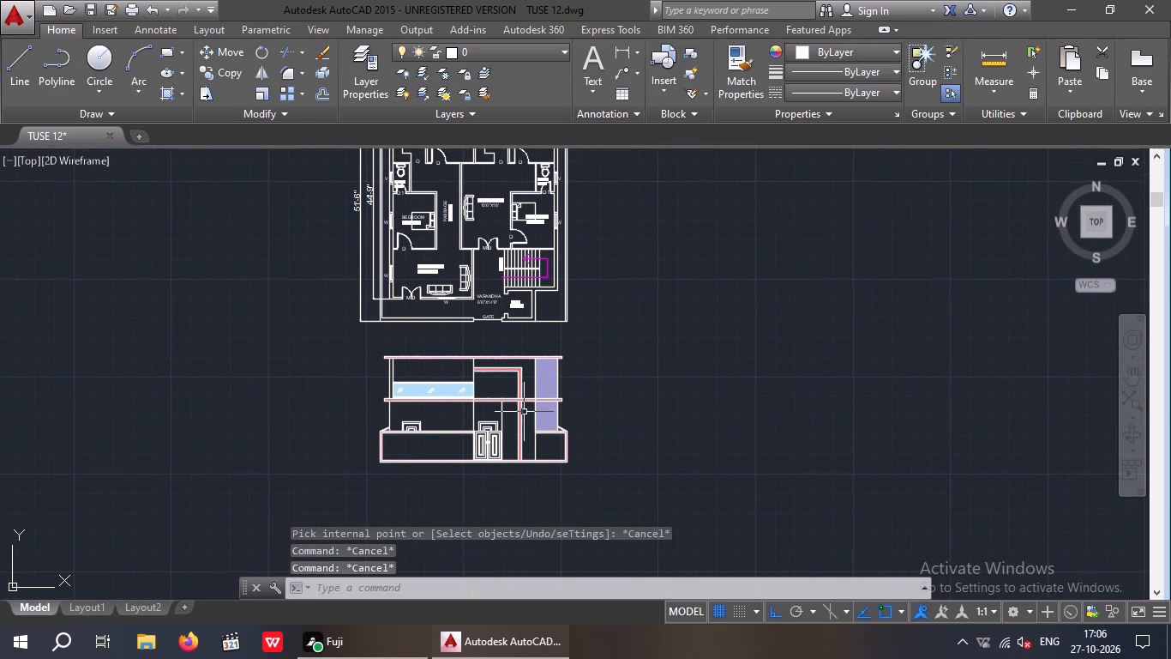
scroll(498, 417, "up", 3)
middle_click_drag(515, 410, 513, 374)
scroll(519, 377, "down", 2)
middle_click_drag(514, 373, 516, 403)
scroll(483, 396, "up", 1)
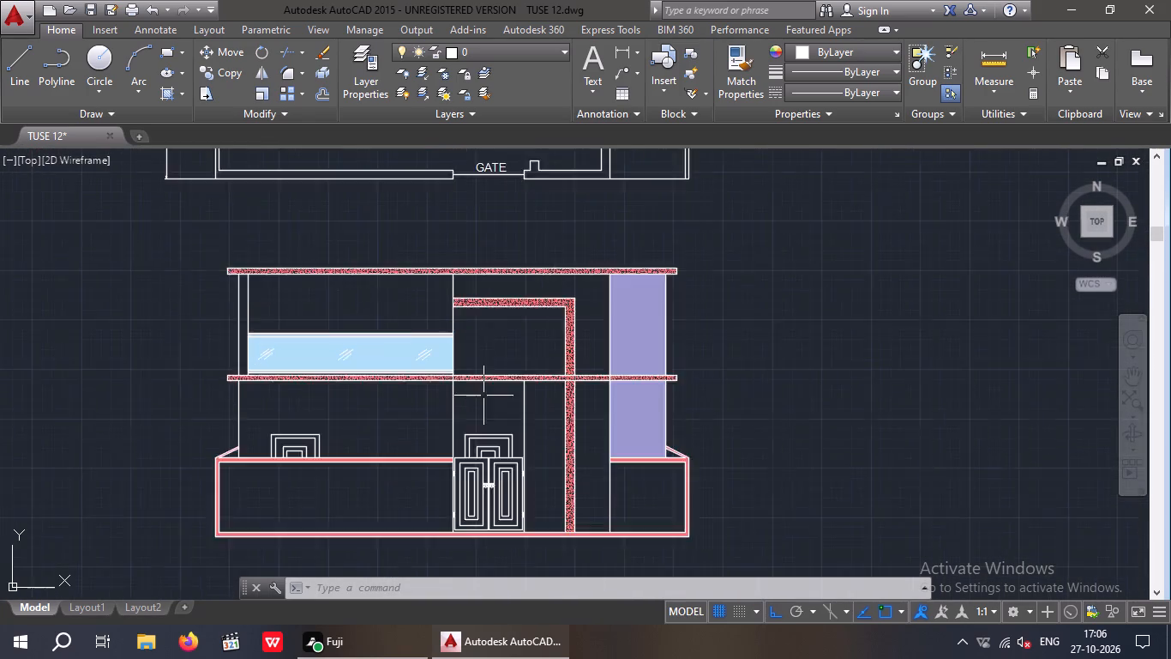
Fill the ground-floor wall area above and around the main door with a solid hatch in colour 206,204,230.
scroll(483, 396, "up", 1)
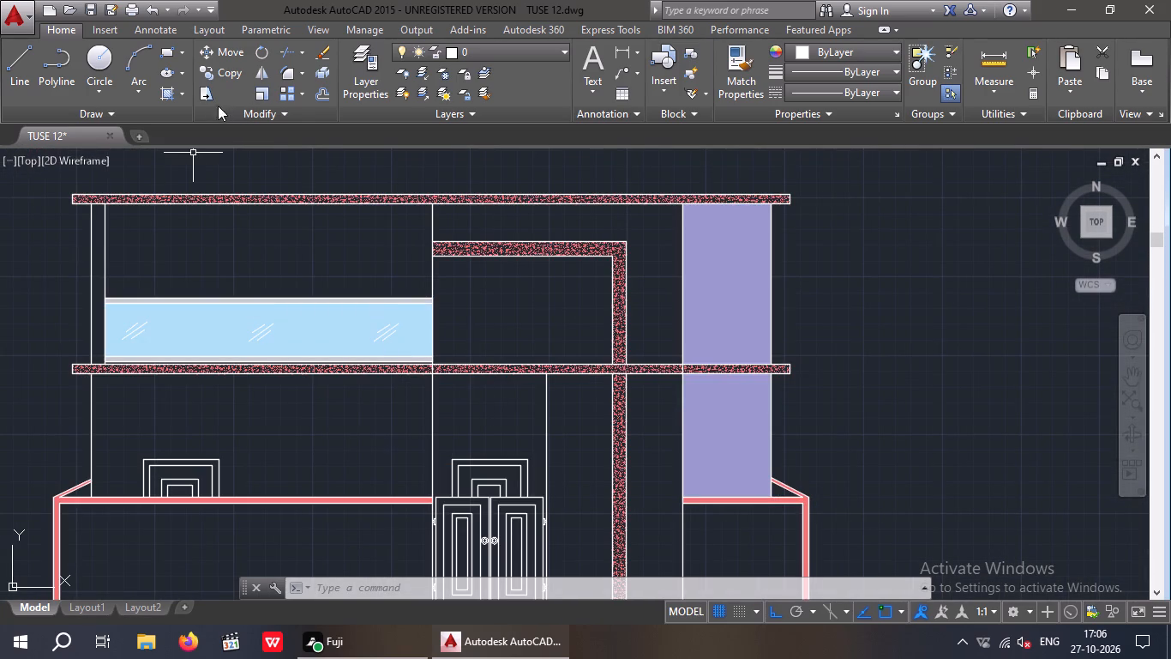
left_click(169, 95)
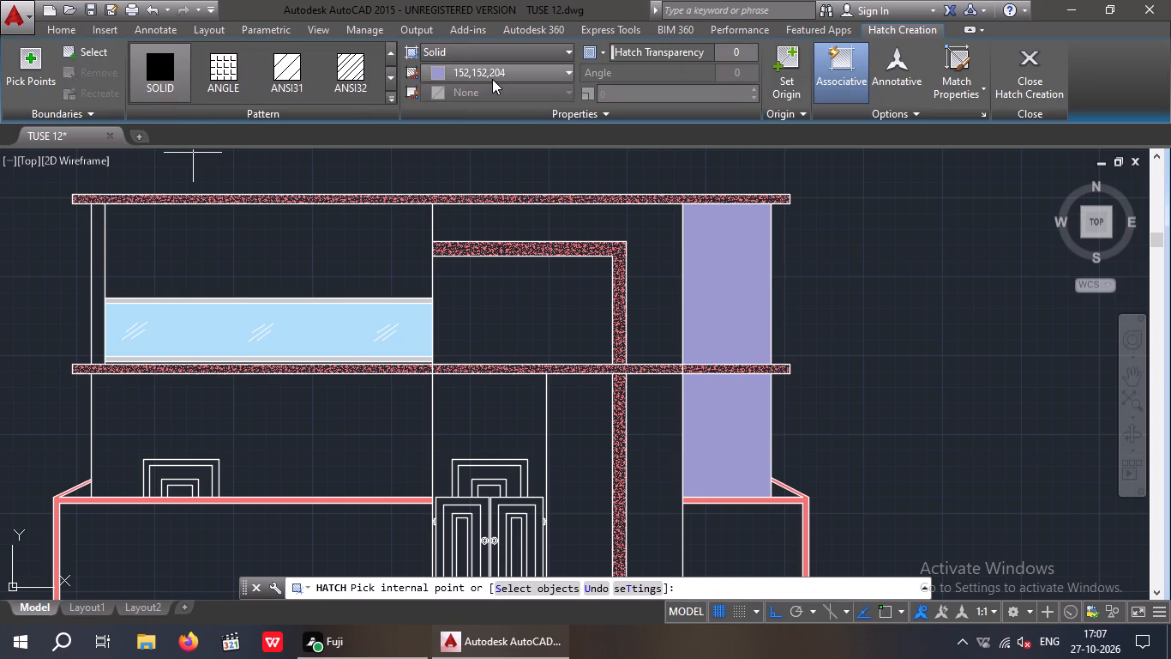
left_click(492, 78)
left_click(516, 227)
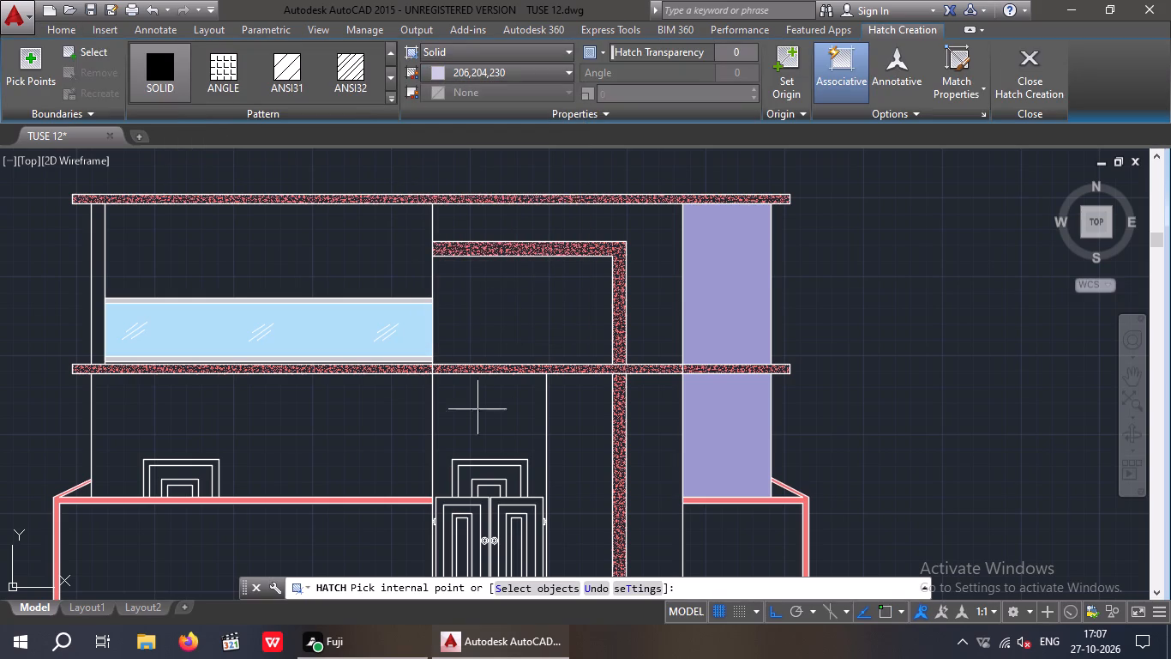
left_click(480, 416)
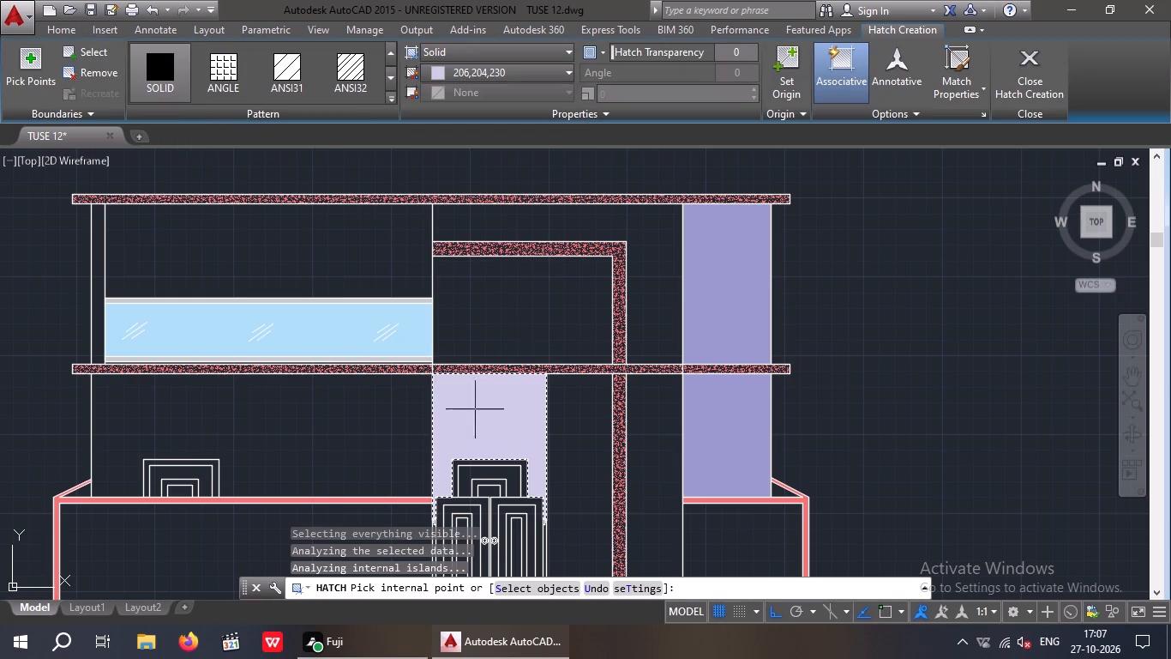
scroll(484, 381, "down", 5)
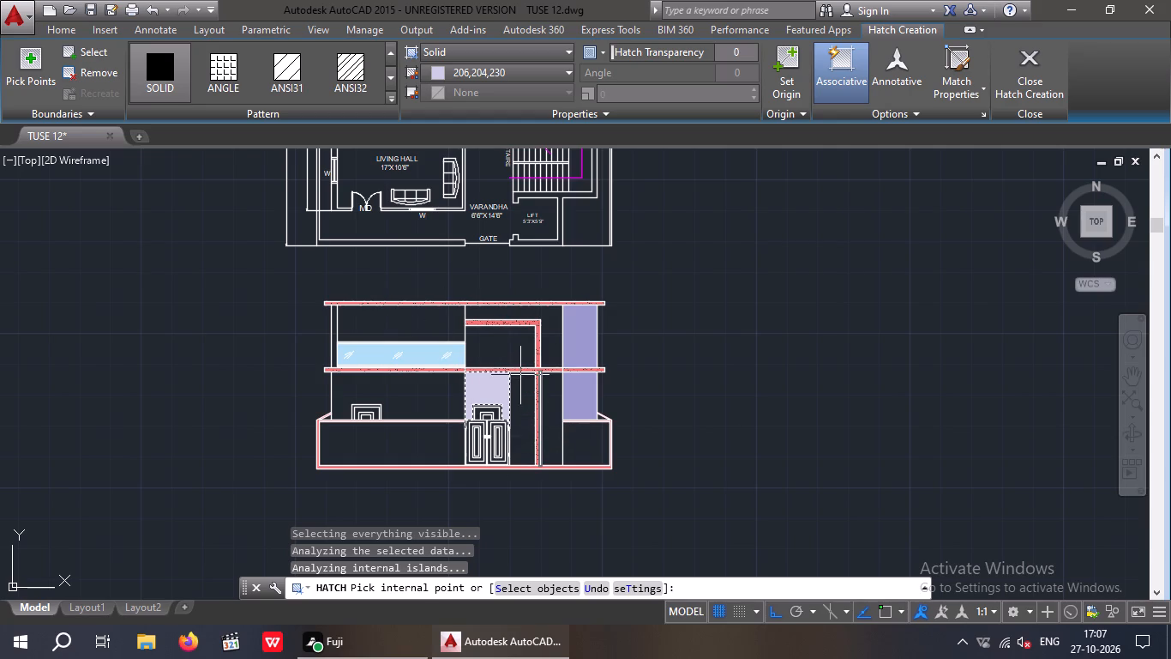
scroll(422, 402, "up", 2)
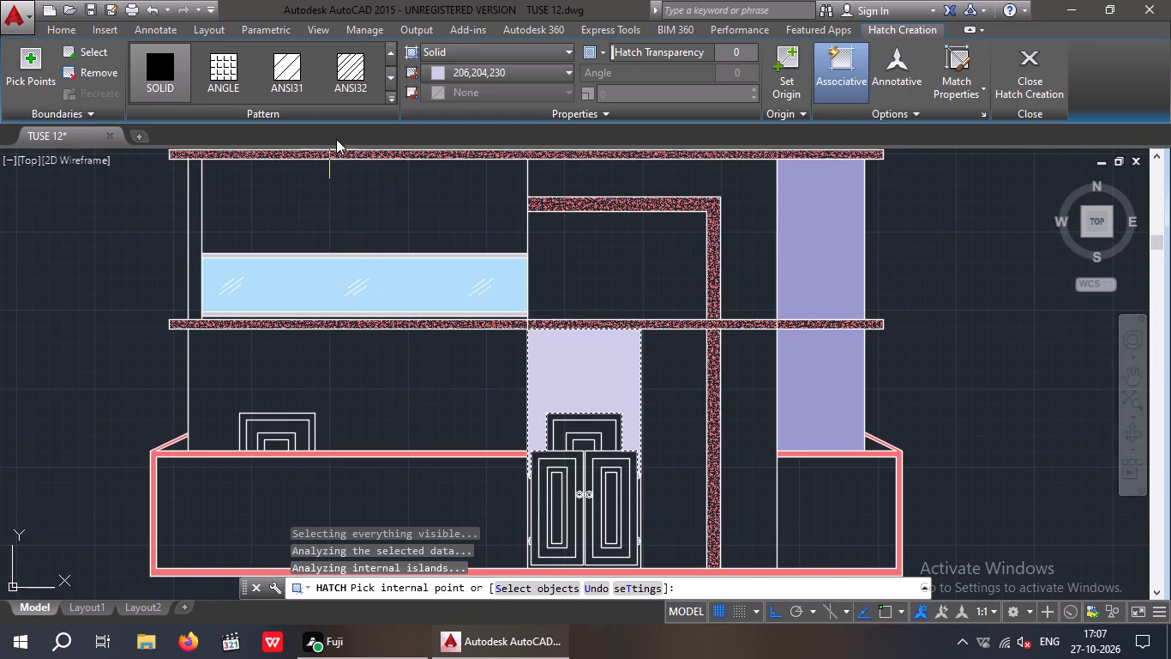
key("Escape")
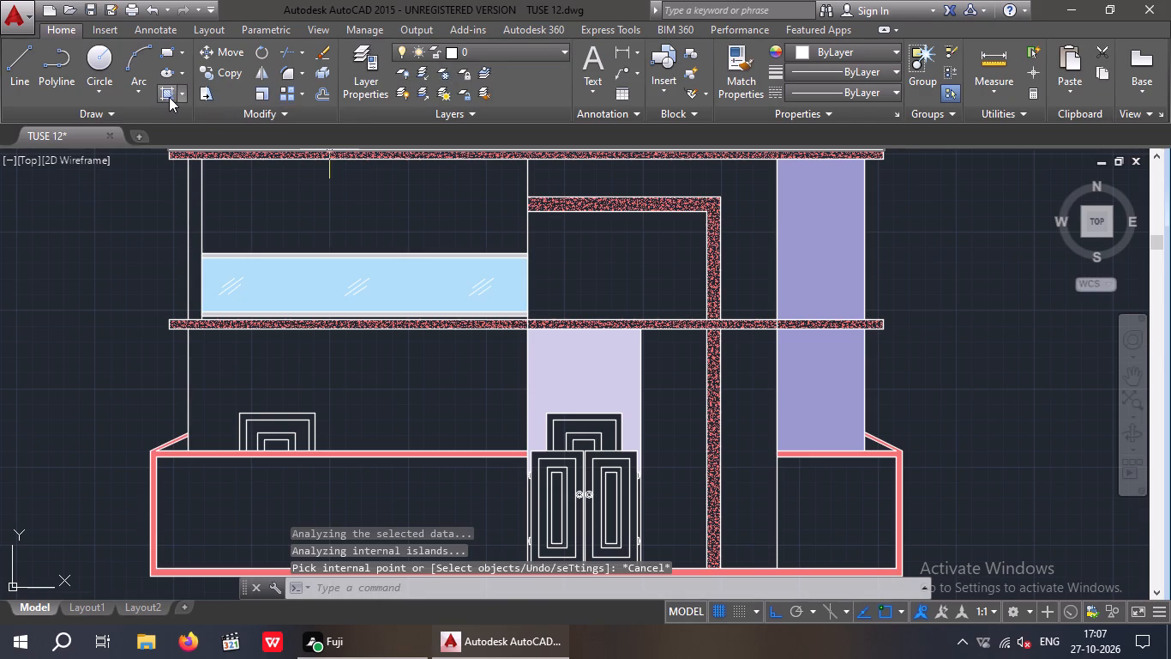
Apply a solid hatch in colour 175,217,170 to the left ground-floor wall and the wall areas inside and outside the L-shaped frame on both floors.
left_click(169, 97)
left_click(485, 70)
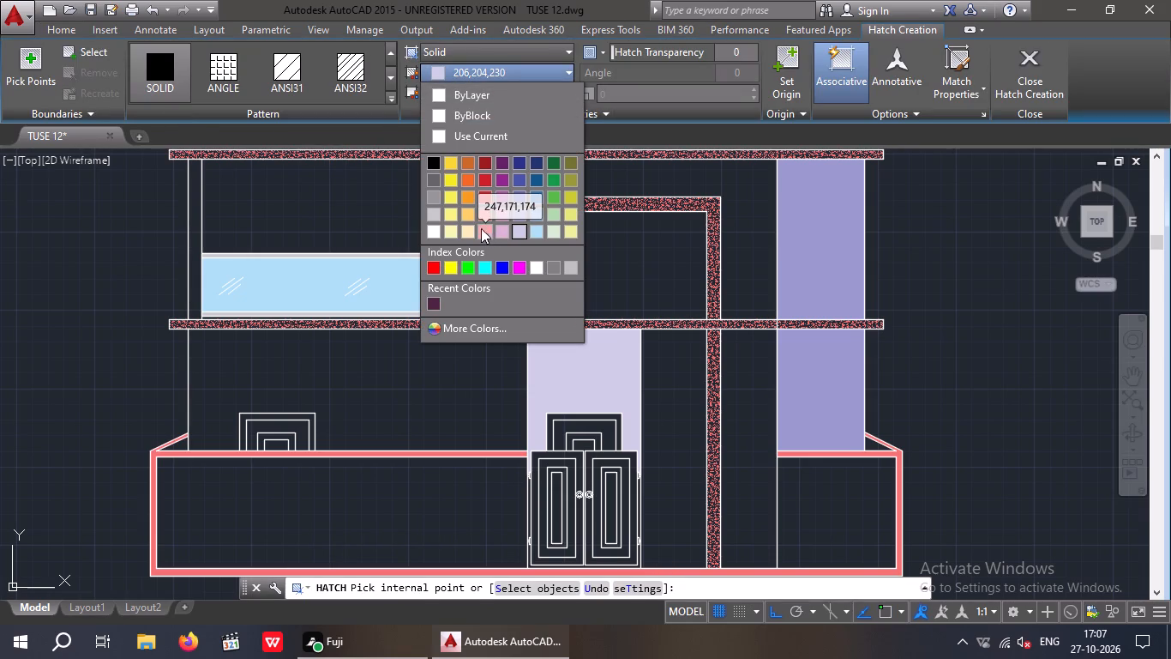
left_click(552, 214)
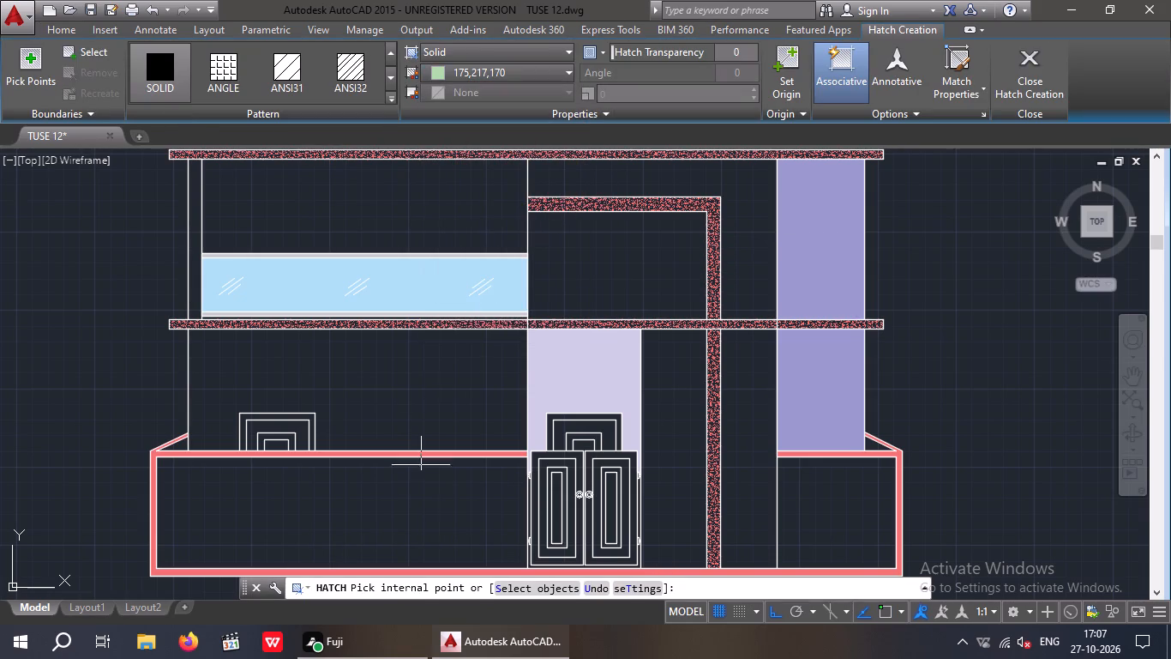
left_click(407, 407)
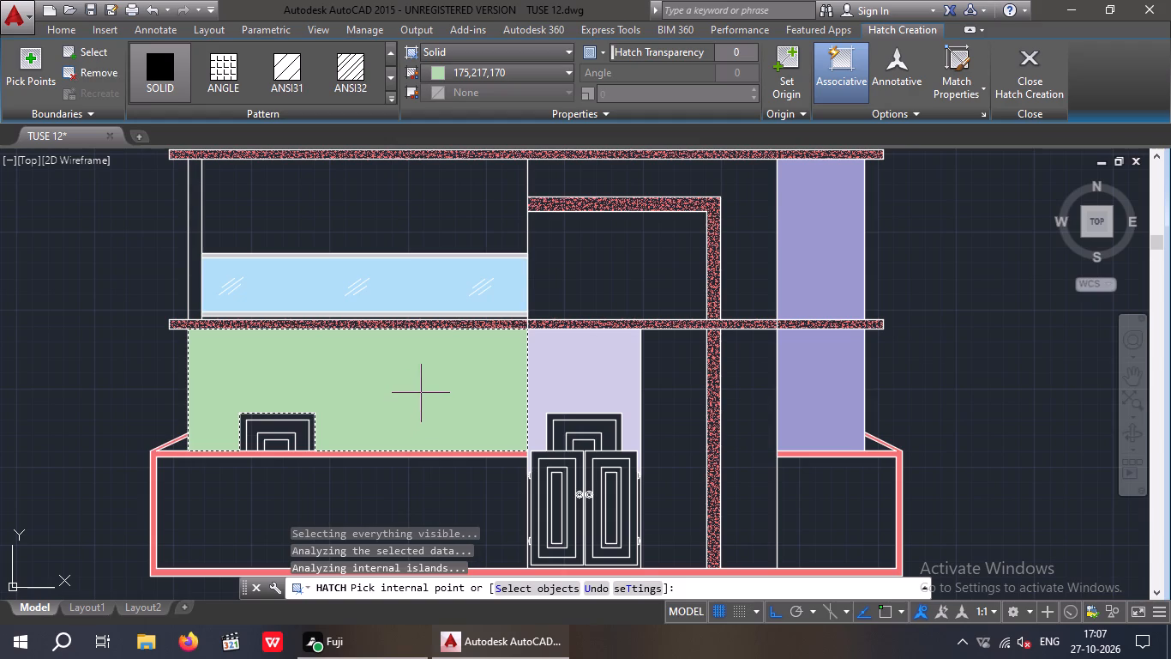
scroll(421, 393, "down", 1)
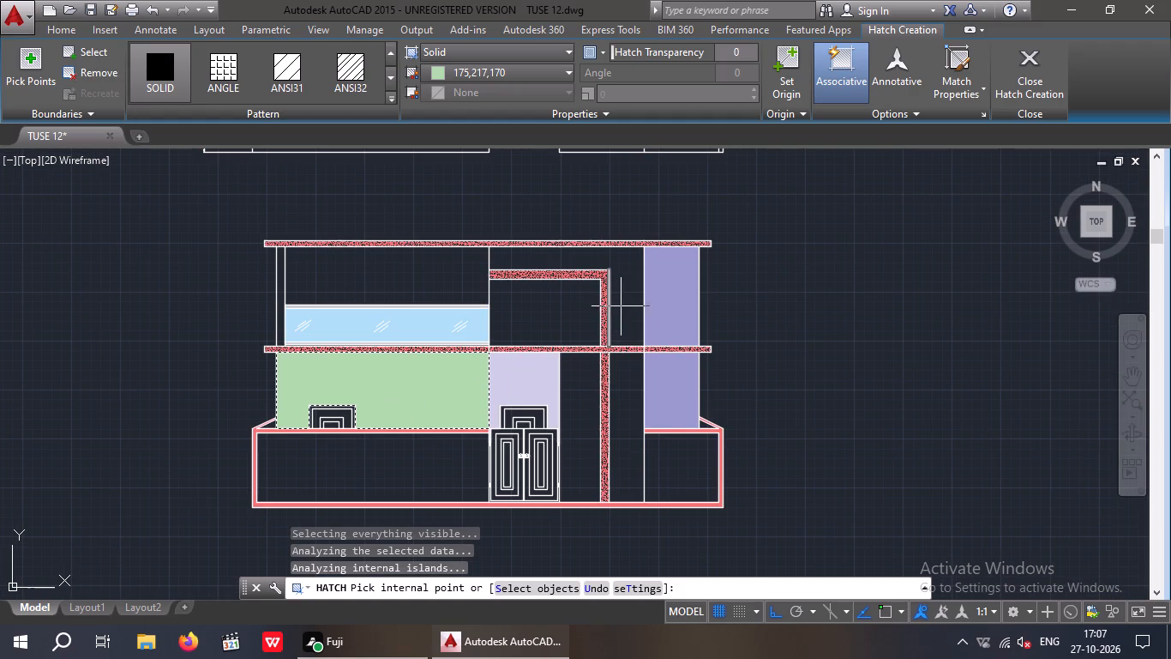
left_click(626, 304)
left_click(625, 415)
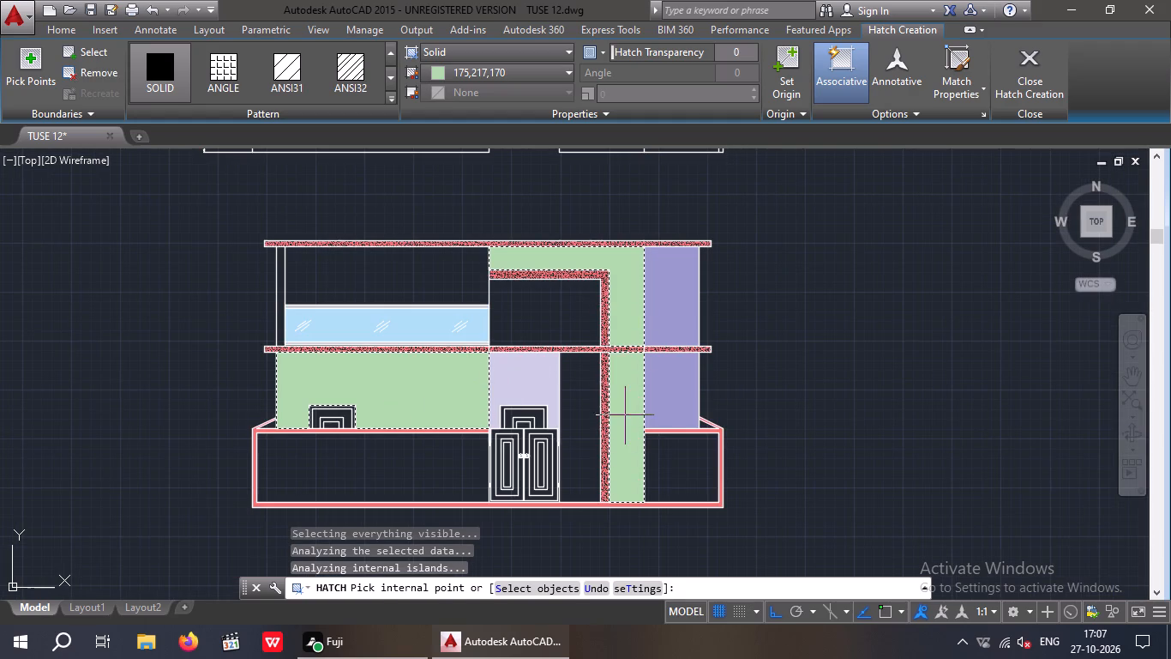
left_click(574, 437)
left_click(560, 322)
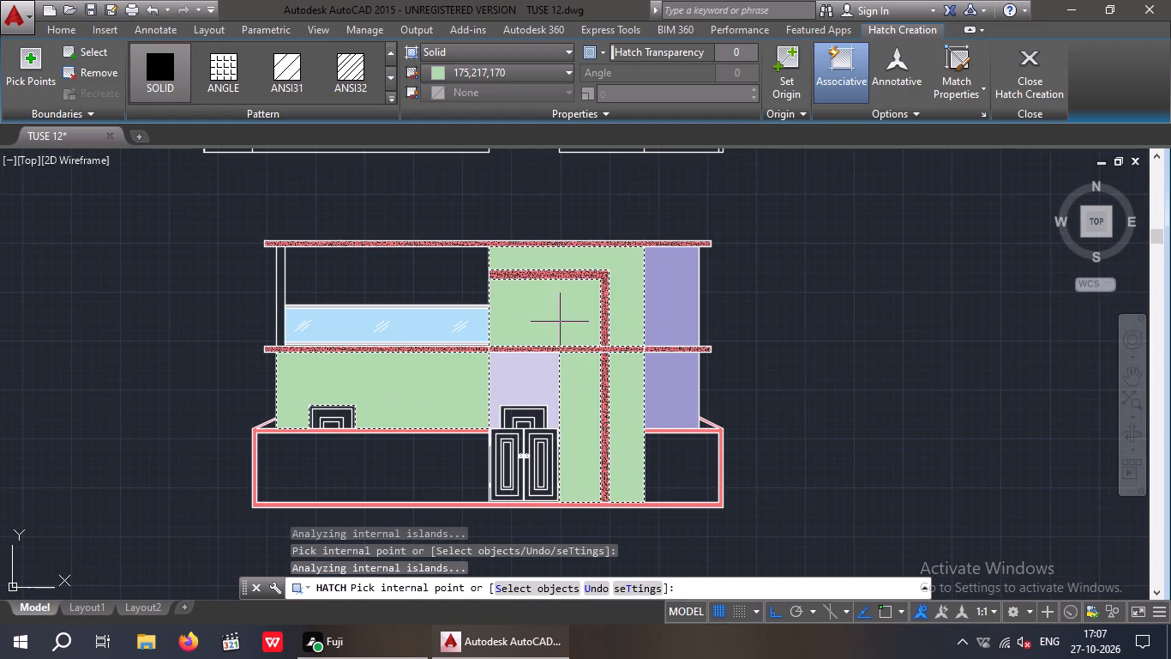
middle_click_drag(757, 363, 676, 347)
scroll(682, 343, "down", 1)
middle_click_drag(705, 365, 652, 404)
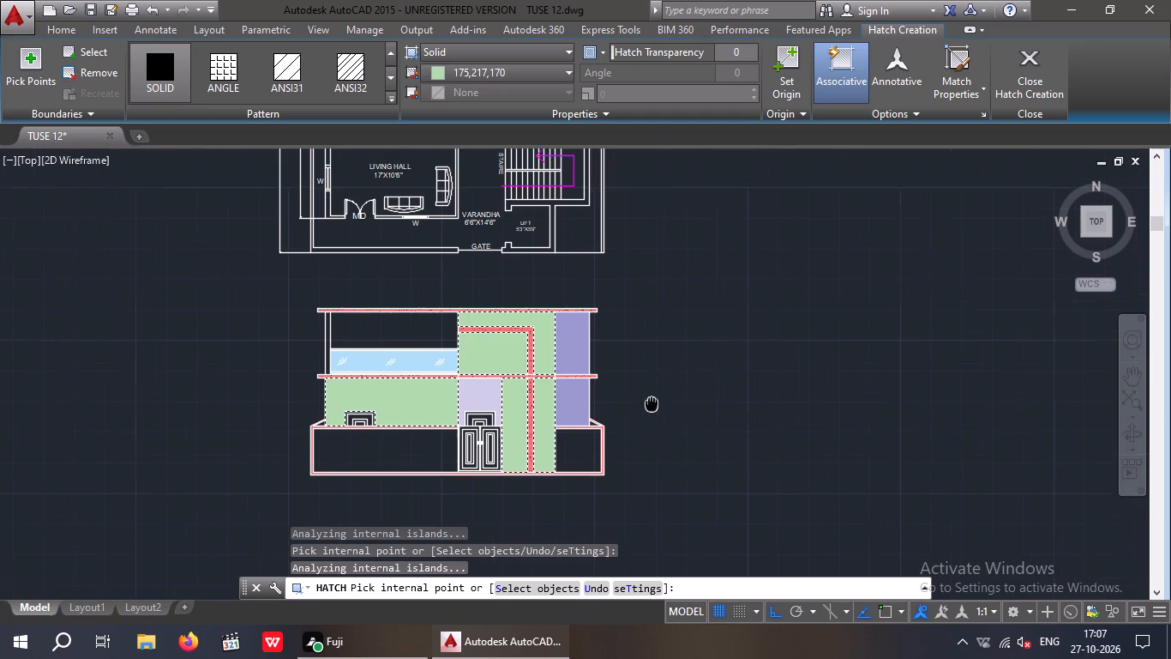
middle_click_drag(652, 404, 652, 405)
key("Escape")
Erase the green solid hatch from the left ground-floor wall and the wall areas around the L-shaped frame.
middle_click_drag(646, 444, 608, 458)
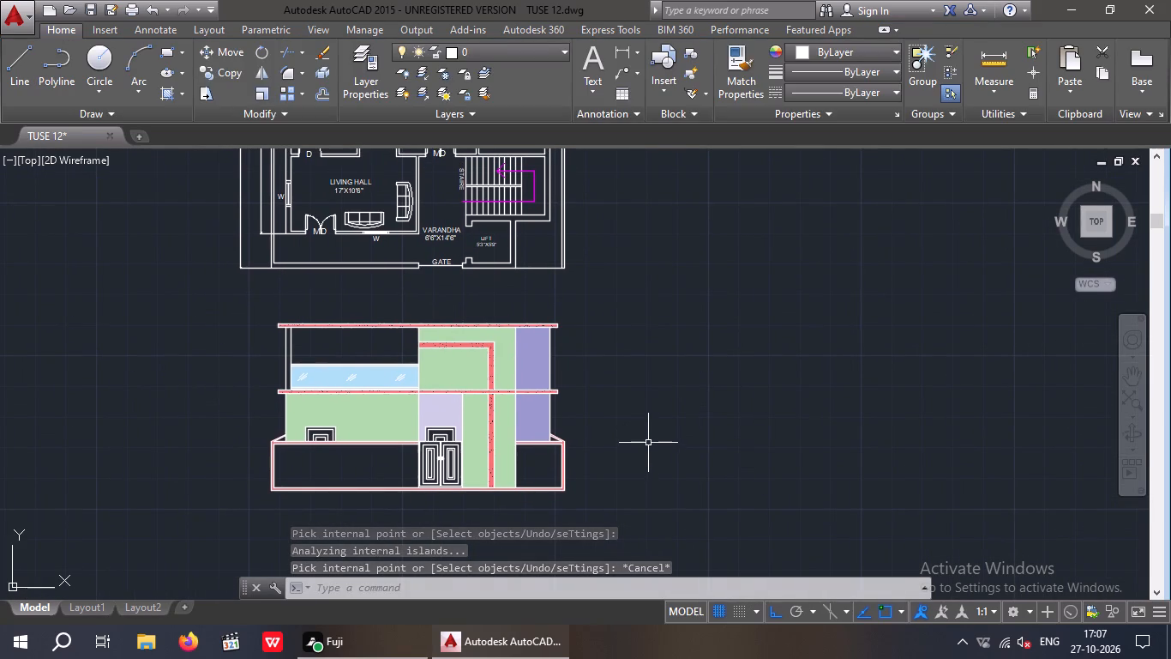
scroll(387, 428, "up", 1)
left_click(385, 428)
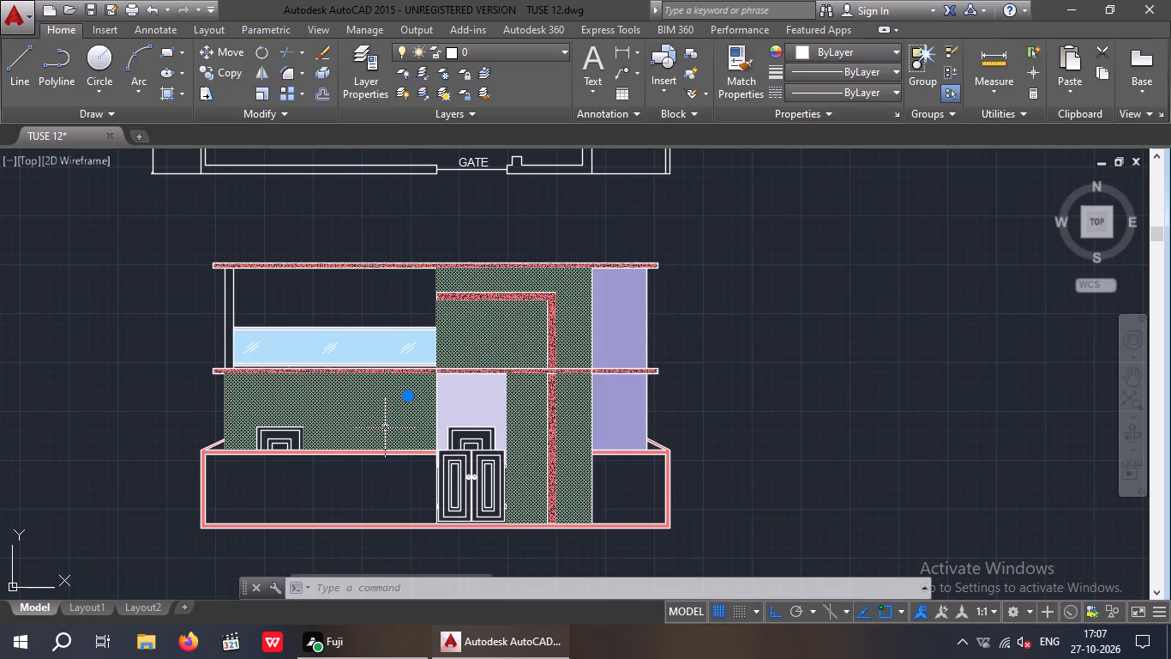
key("Escape")
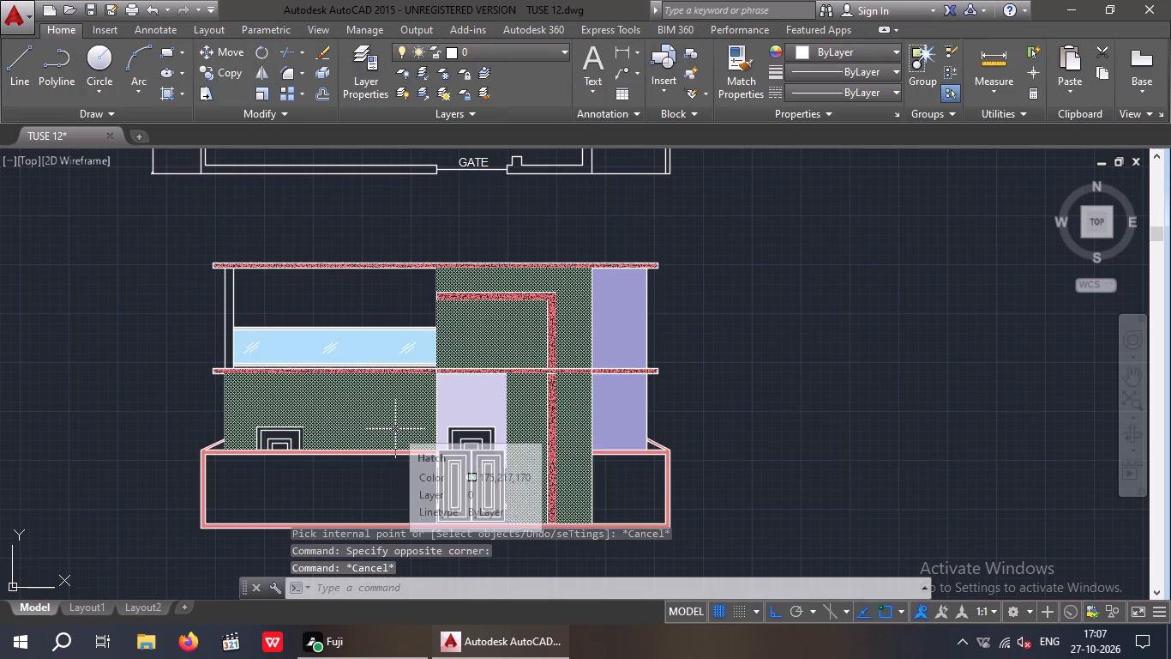
key("Delete")
left_click(396, 429)
key("Delete")
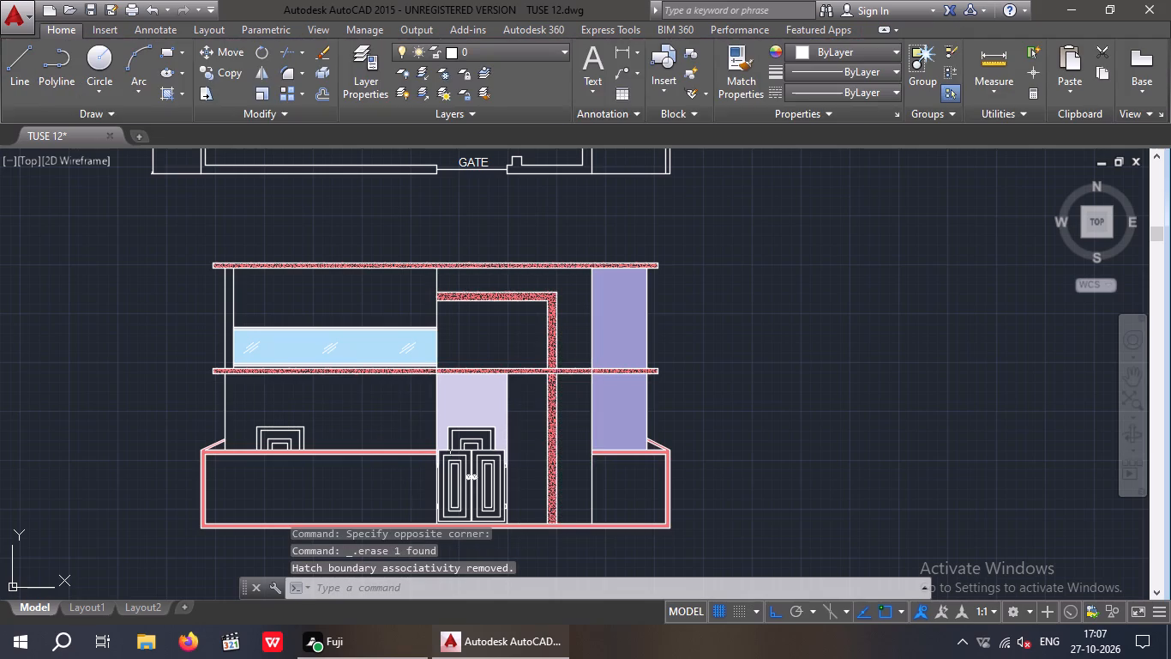
key("Escape")
key("Escape")
Erase the red AR-CONC hatch from the L-shaped frame and both slabs.
scroll(552, 399, "up", 1)
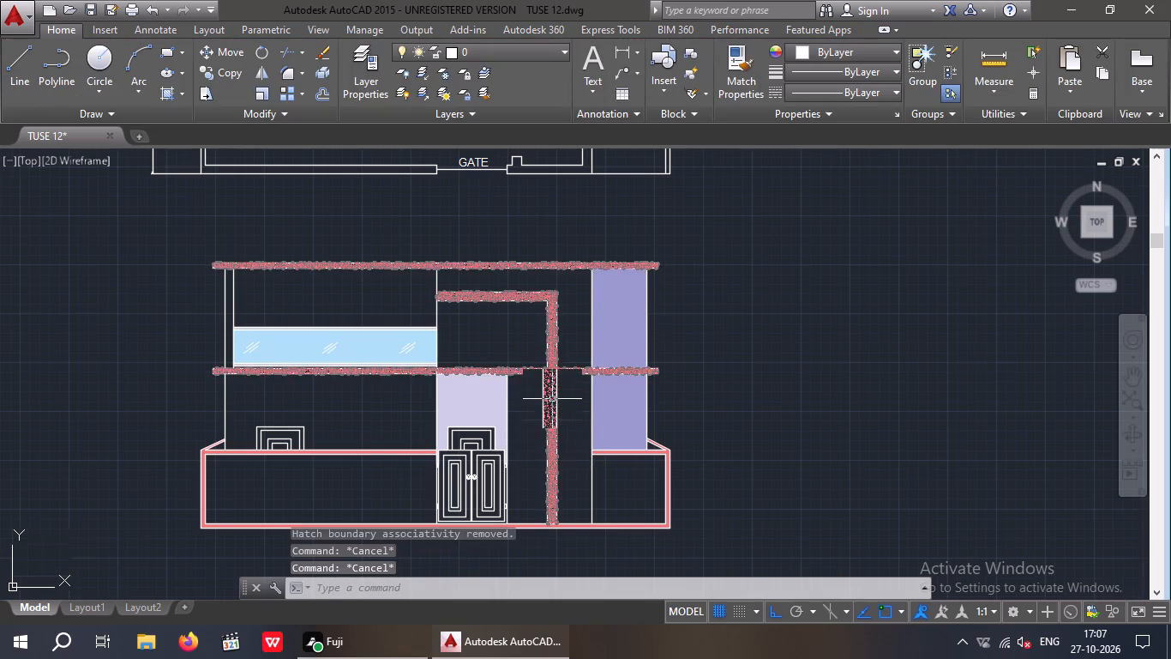
left_click(549, 401)
key("Delete")
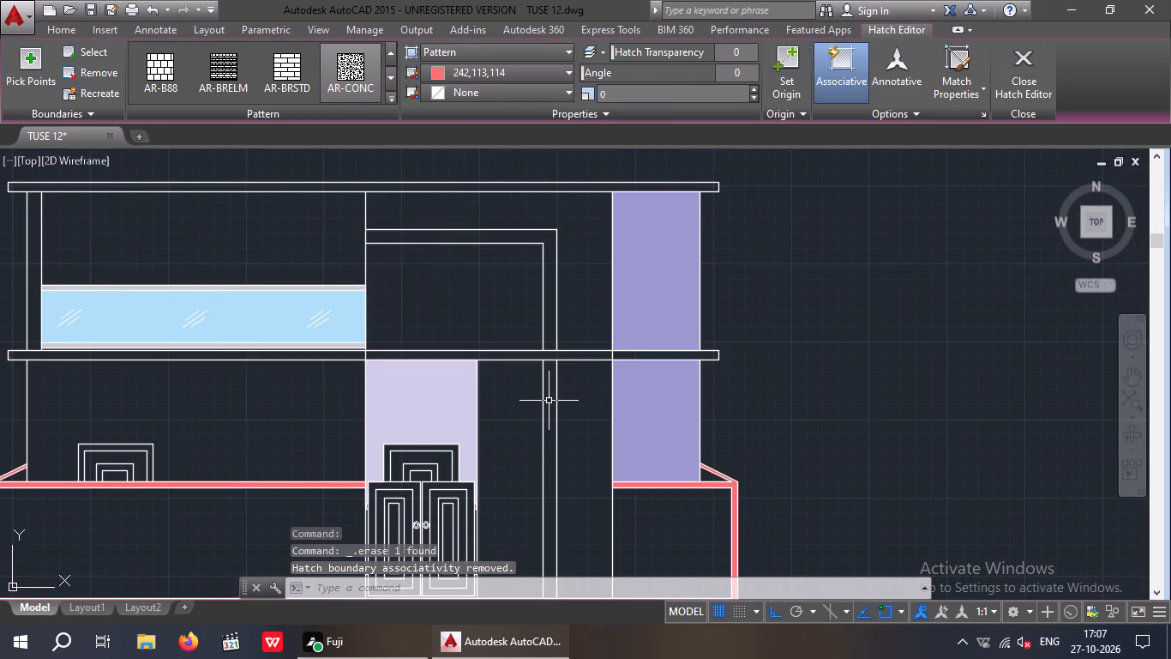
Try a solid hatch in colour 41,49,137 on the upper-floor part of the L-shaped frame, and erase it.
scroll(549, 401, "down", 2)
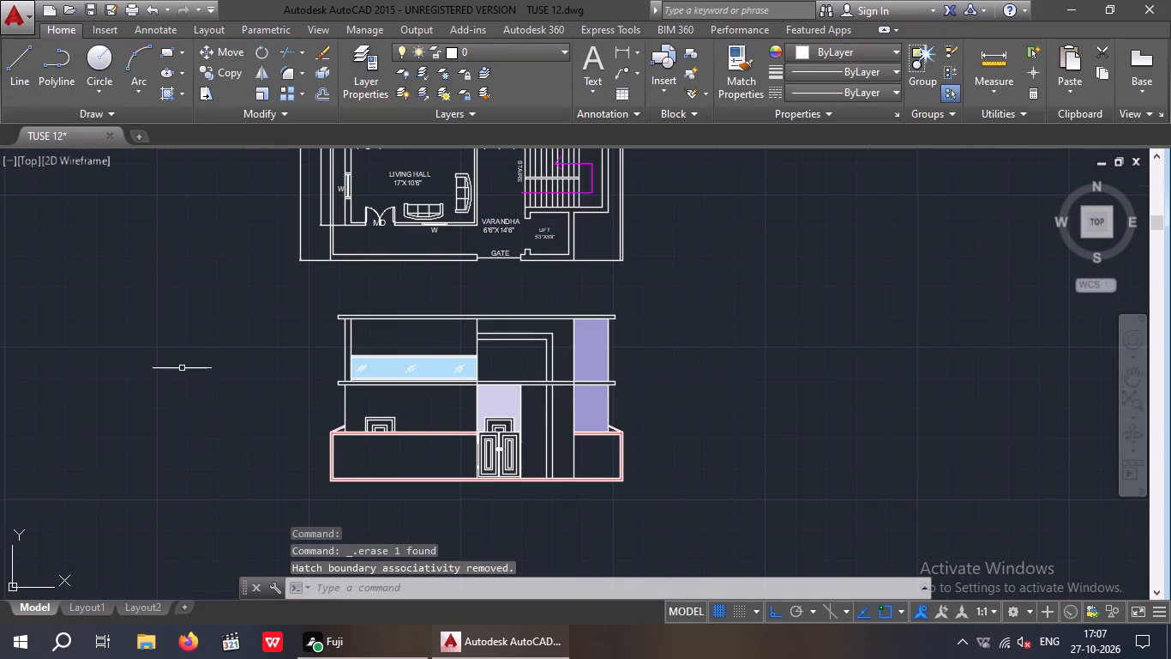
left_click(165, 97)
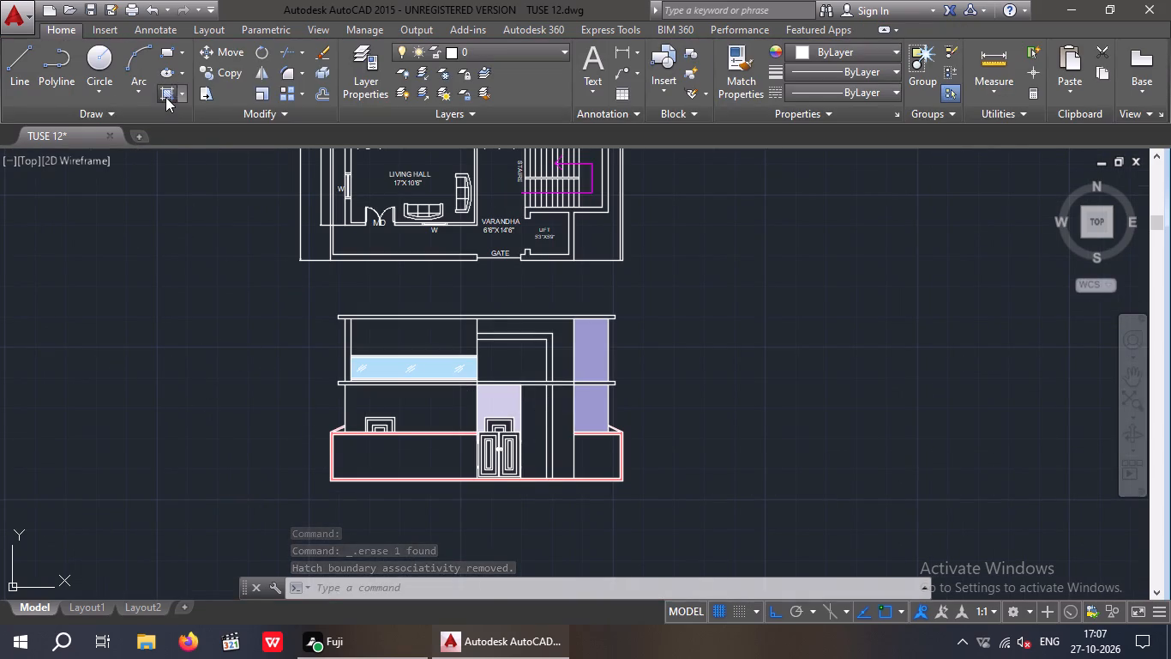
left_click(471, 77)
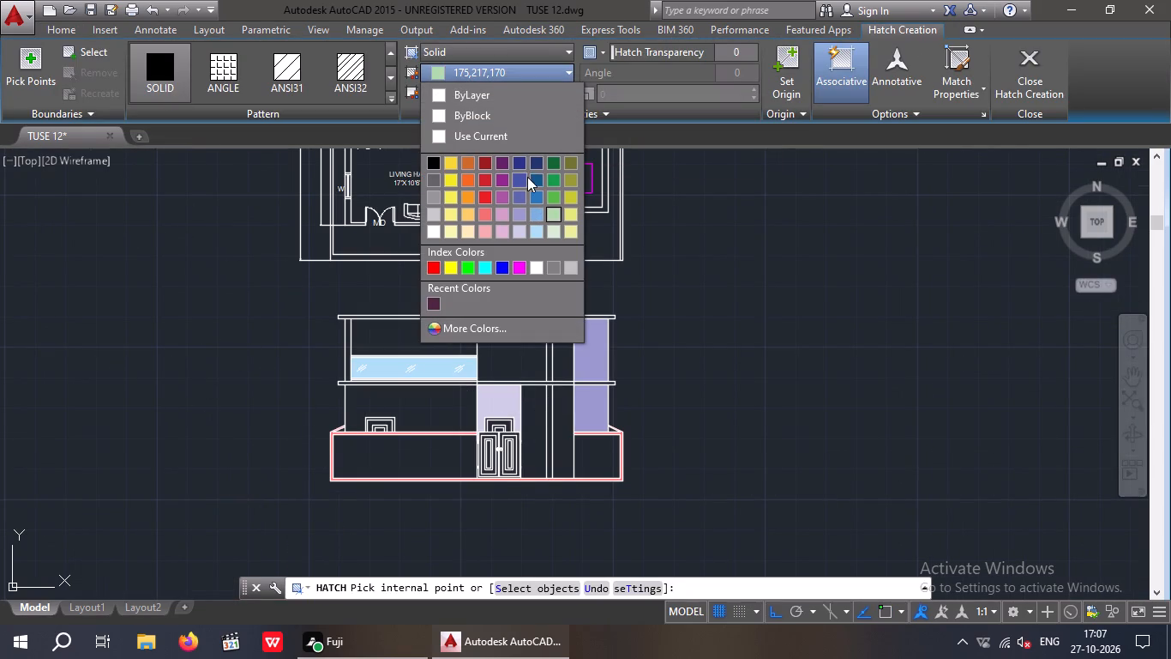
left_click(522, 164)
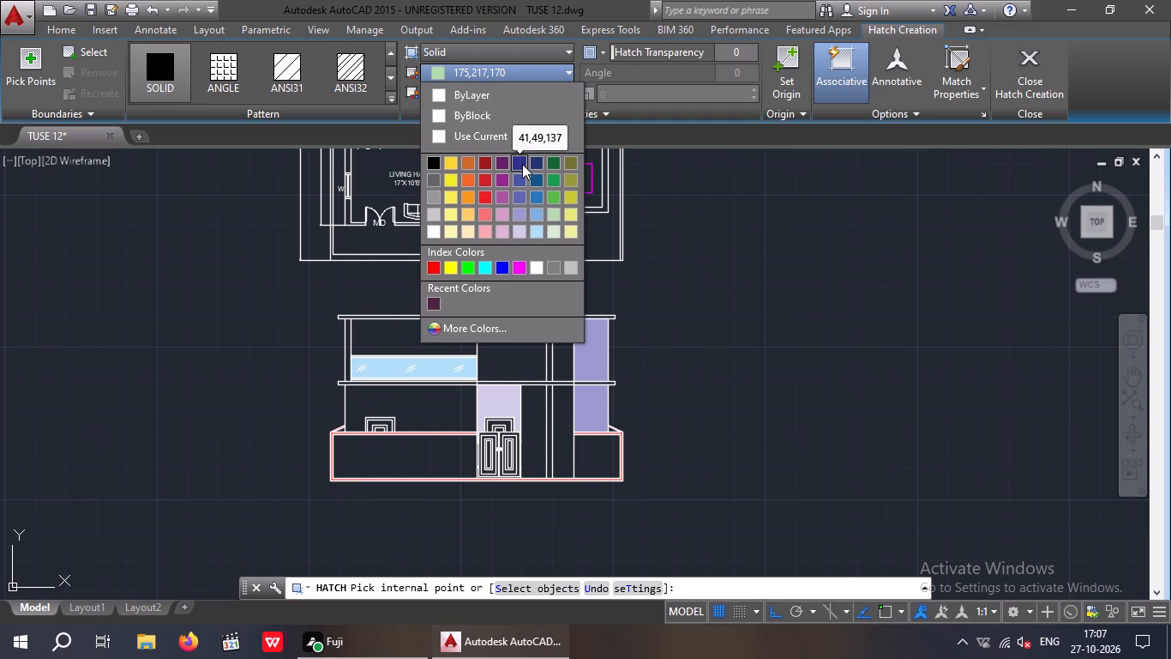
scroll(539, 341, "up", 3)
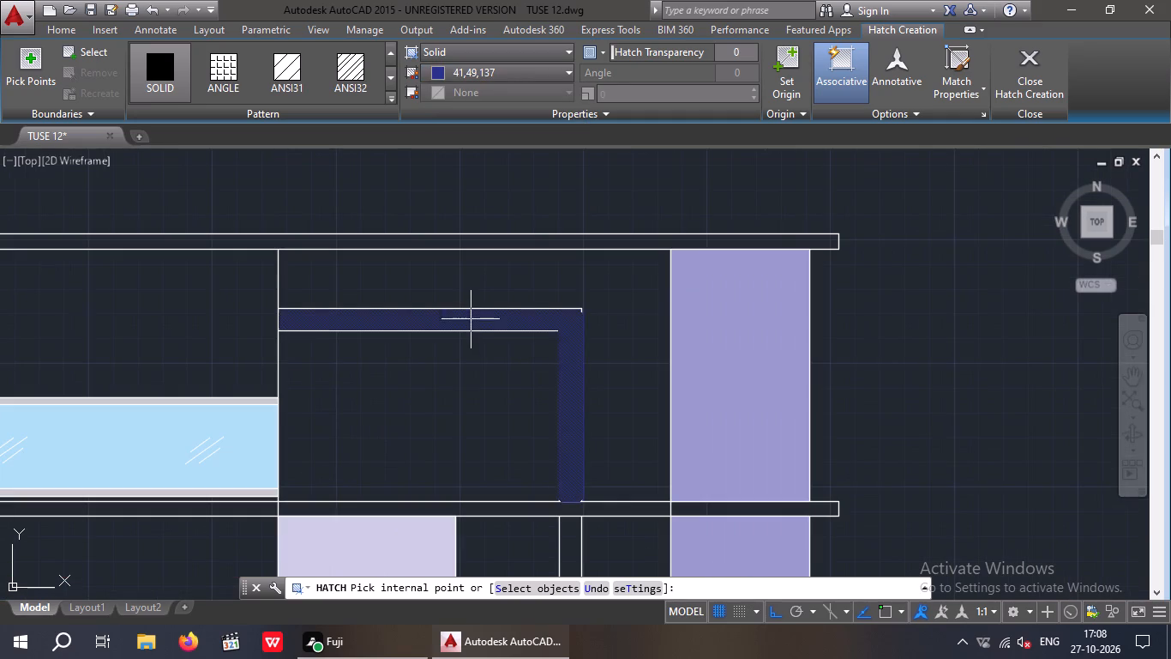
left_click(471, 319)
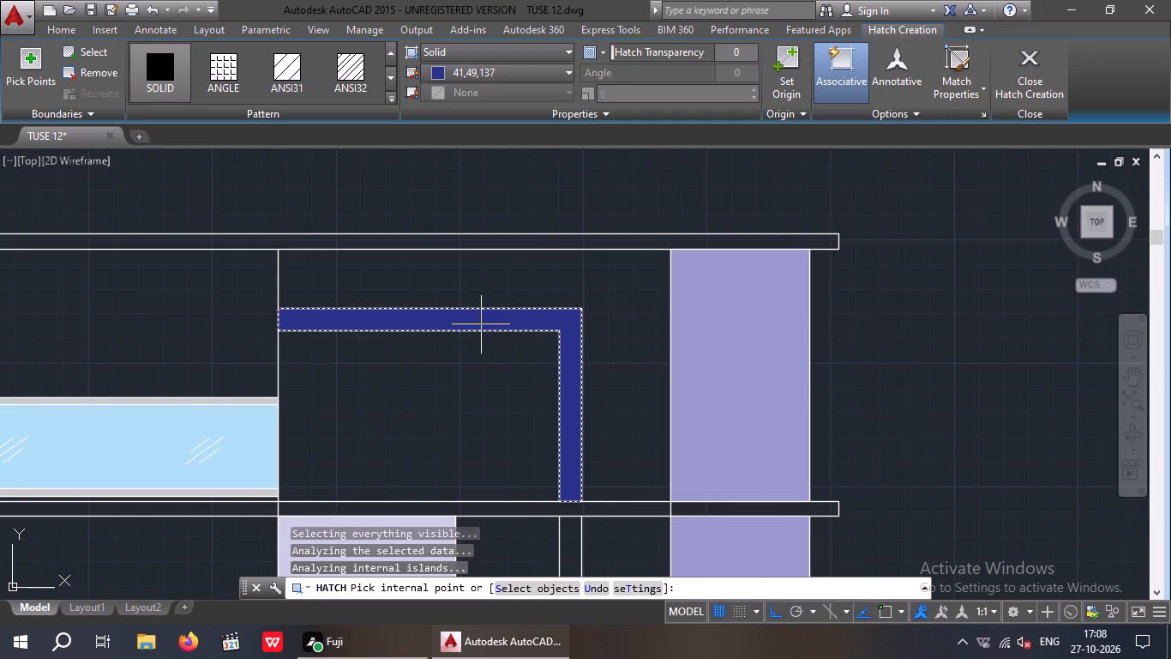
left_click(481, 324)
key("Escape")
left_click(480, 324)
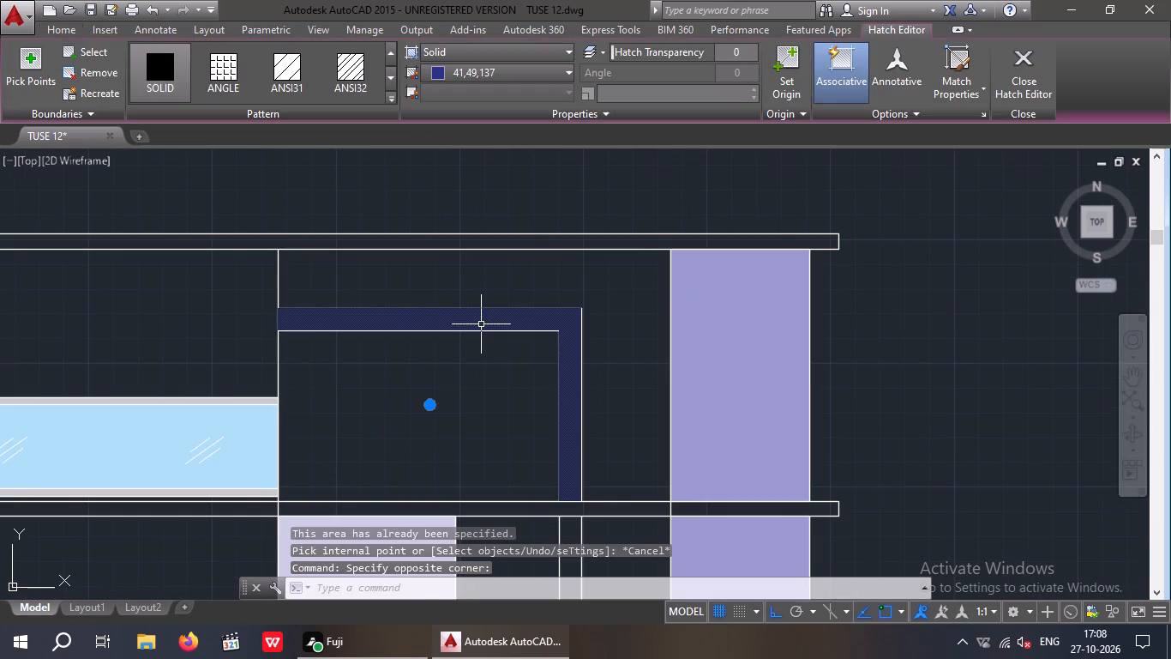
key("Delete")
Apply an AR-CONC hatch in colour 41,49,137 to the upper-floor and ground-floor parts of the L-shaped frame.
left_click(173, 92)
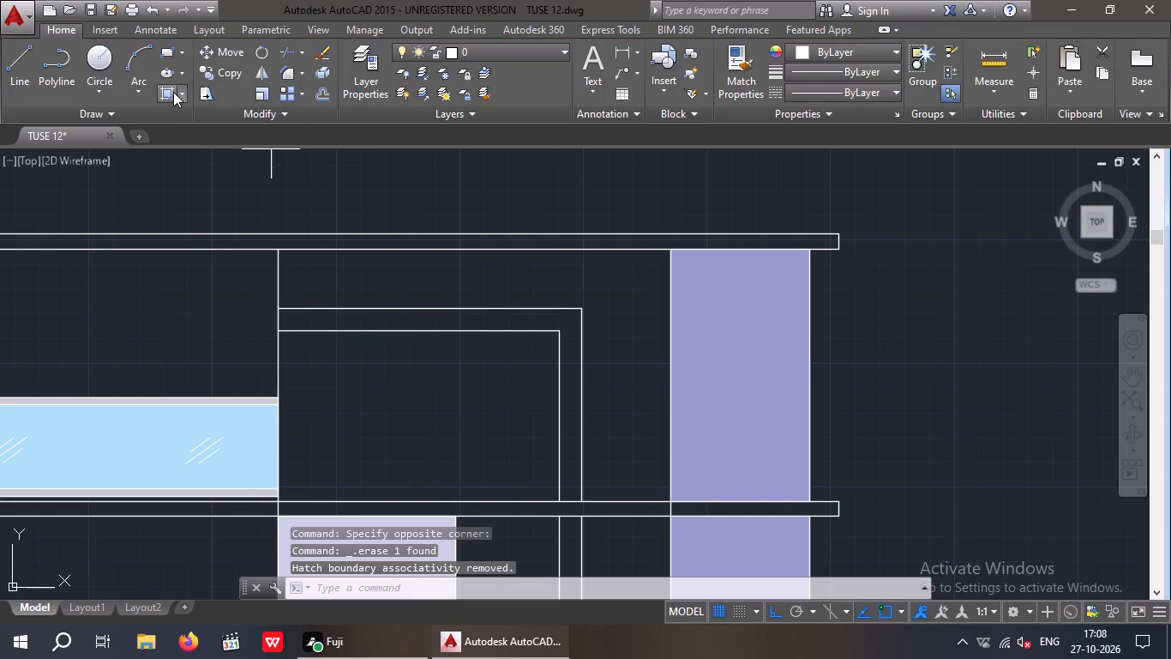
scroll(311, 68, "down", 4)
scroll(345, 66, "up", 2)
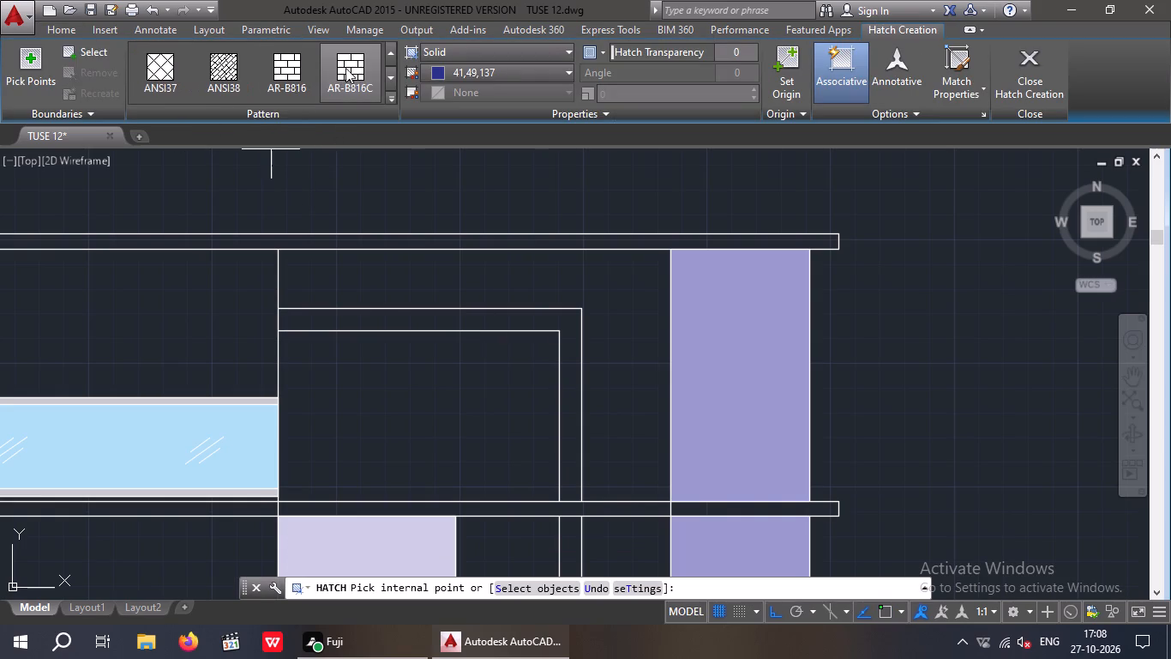
scroll(348, 69, "up", 2)
left_click(390, 94)
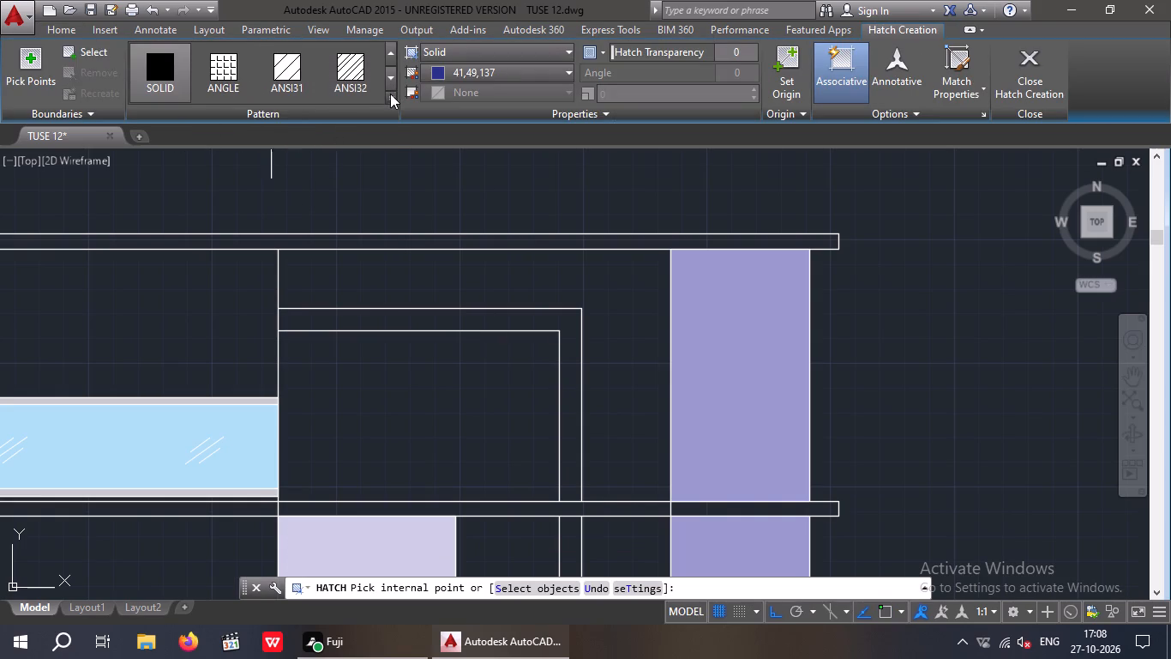
left_click(352, 253)
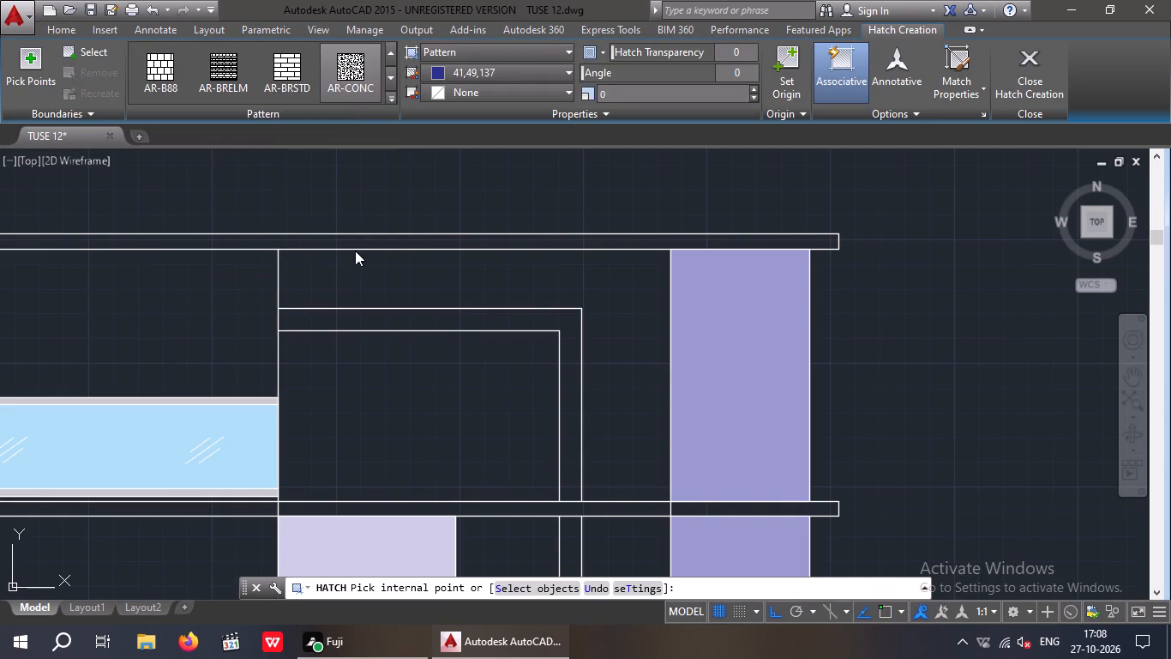
left_click(396, 325)
scroll(396, 323, "down", 1)
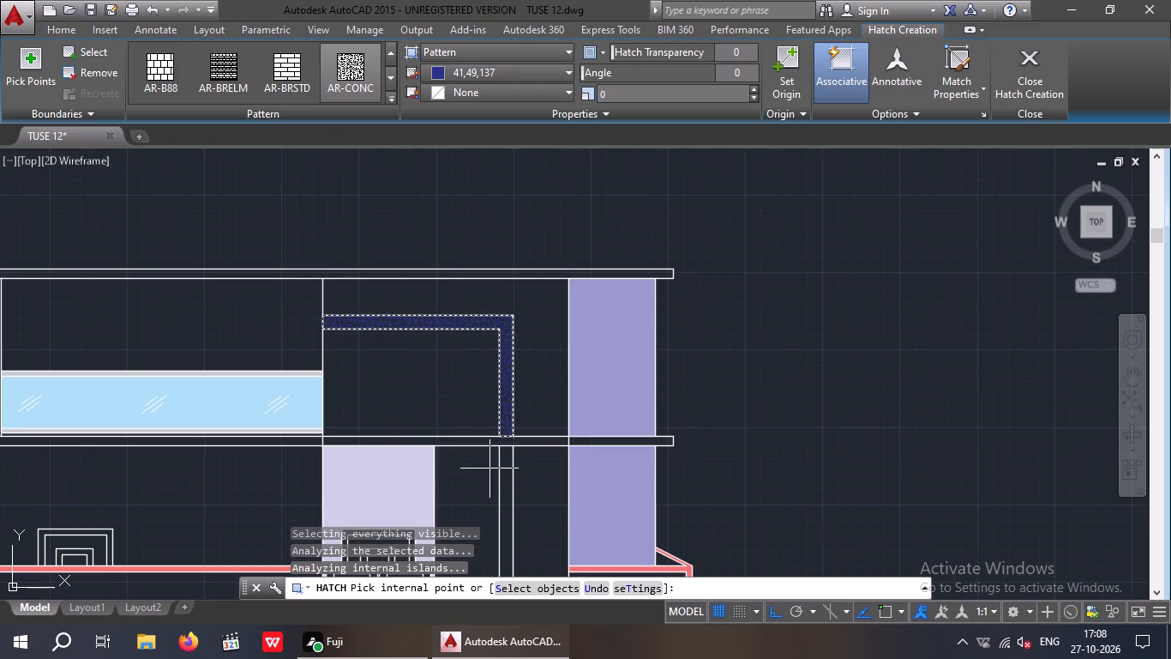
middle_click_drag(478, 454, 461, 365)
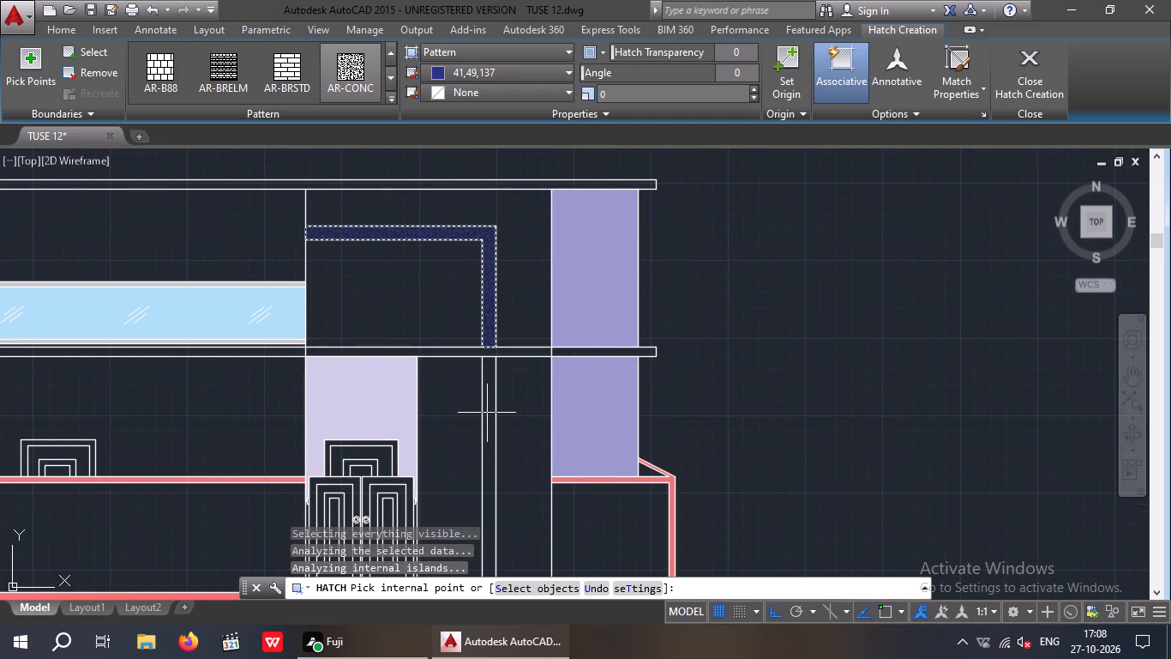
left_click(489, 413)
scroll(457, 379, "down", 1)
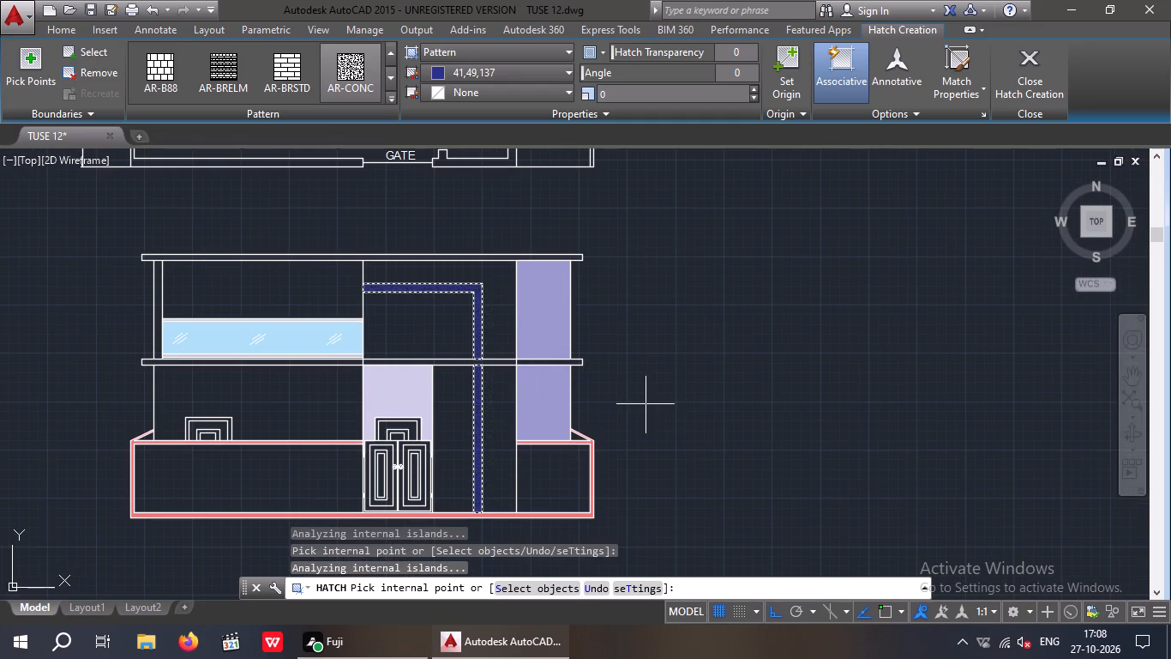
middle_click_drag(646, 402, 616, 359)
middle_click_drag(643, 353, 645, 386)
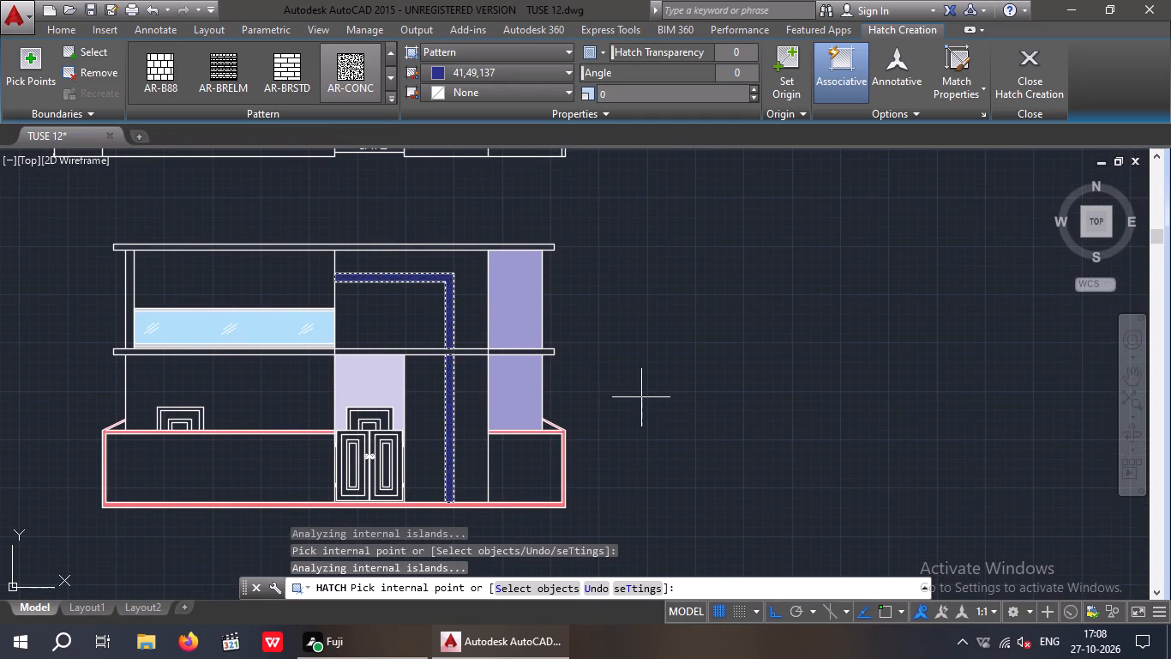
key("Escape")
key("Escape")
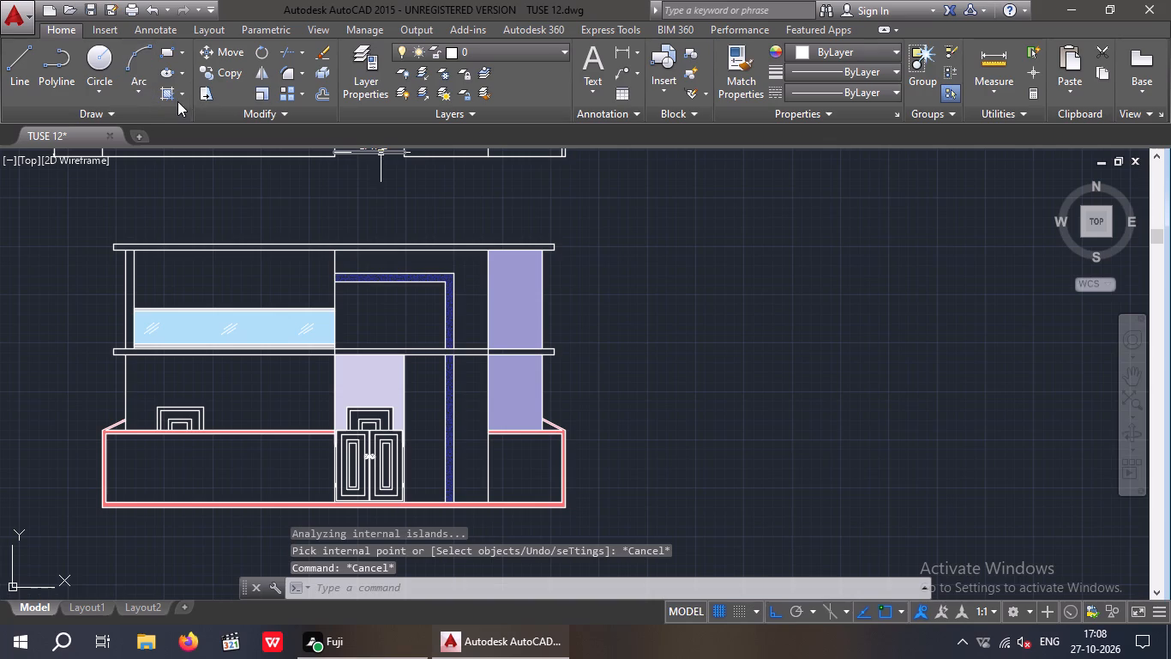
Apply a solid hatch in colour 175,217,170 to the wall areas inside and outside the L-shaped frame on both floors.
left_click(173, 97)
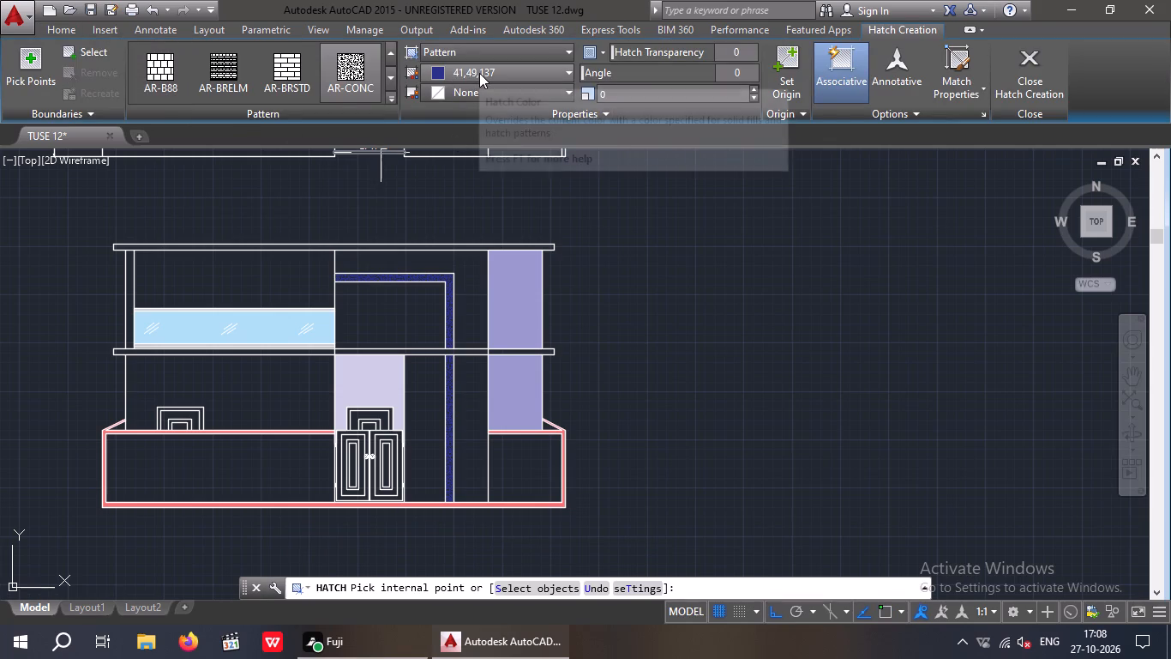
left_click(479, 73)
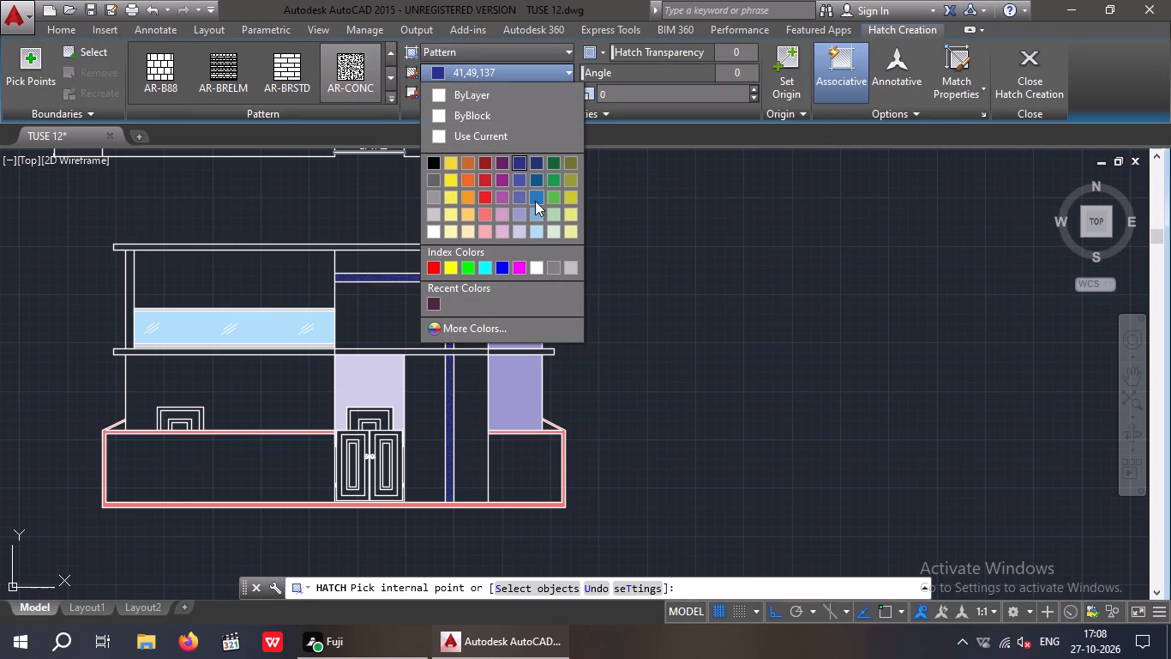
left_click(555, 211)
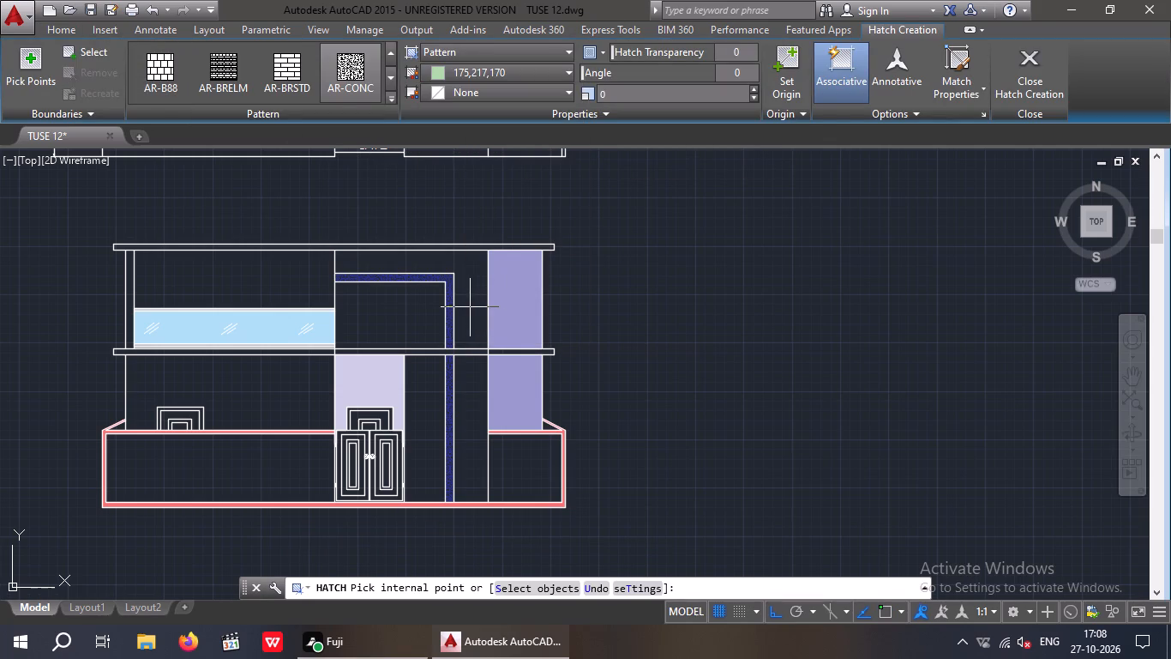
left_click(470, 307)
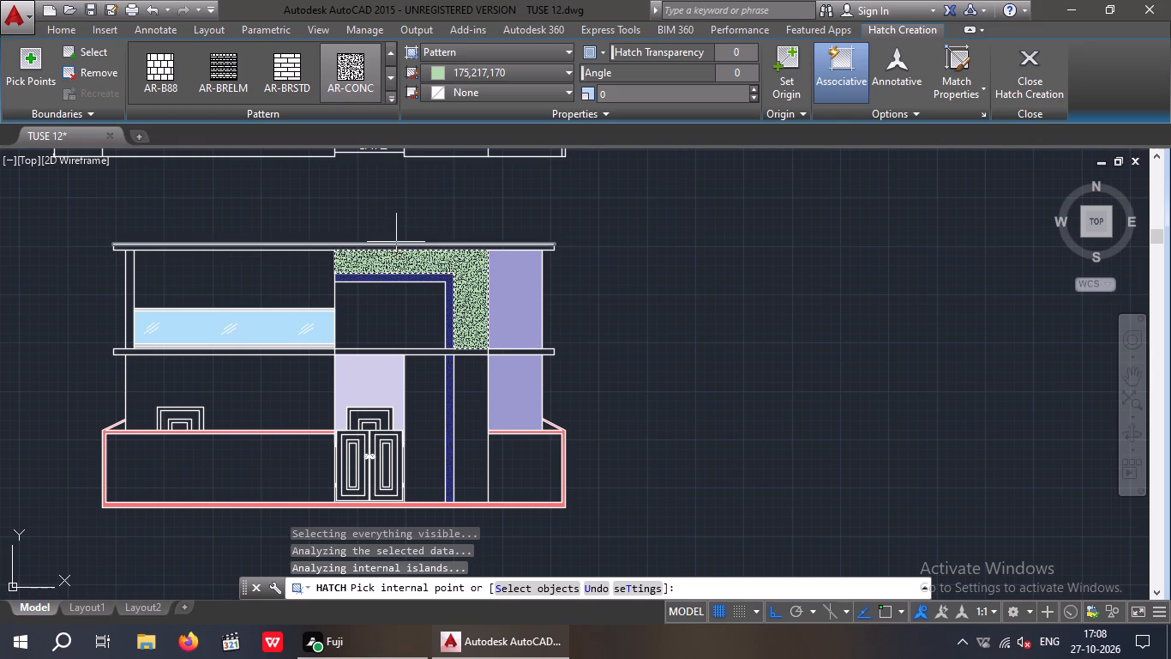
scroll(274, 66, "up", 2)
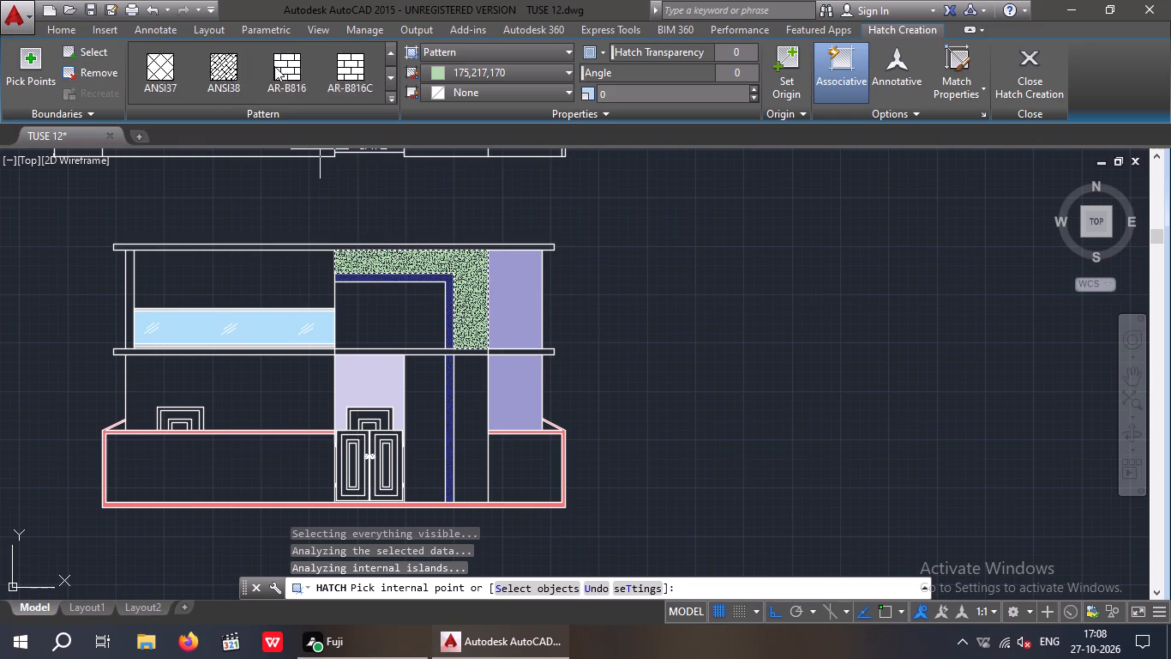
scroll(274, 66, "up", 4)
left_click(158, 71)
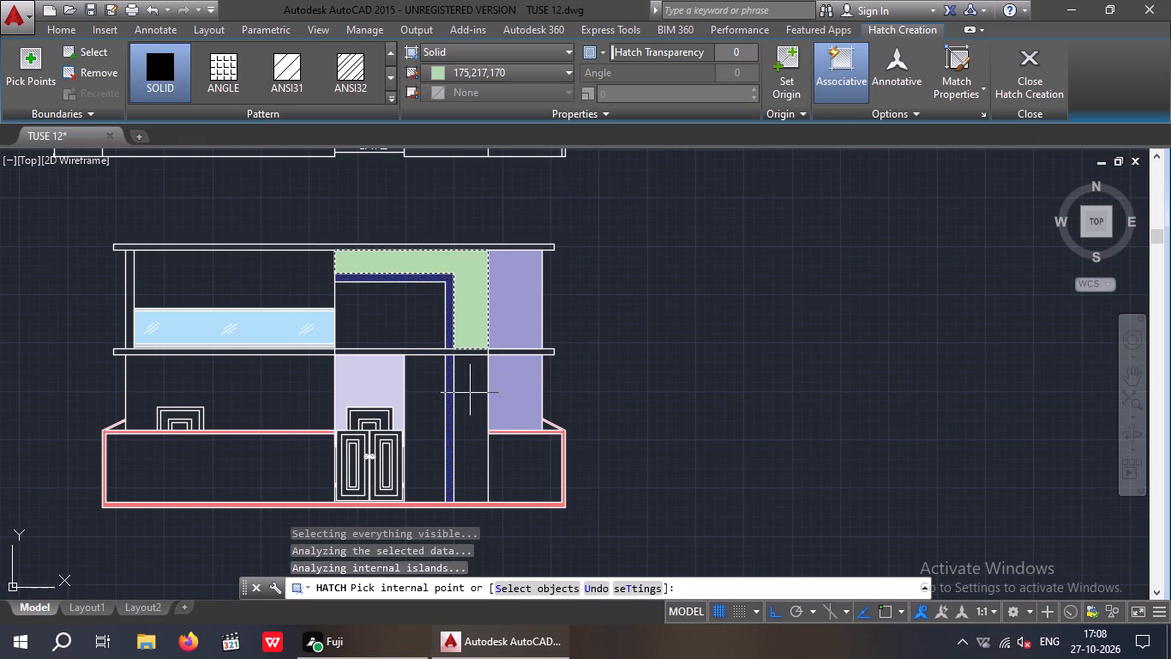
left_click(468, 423)
left_click(432, 430)
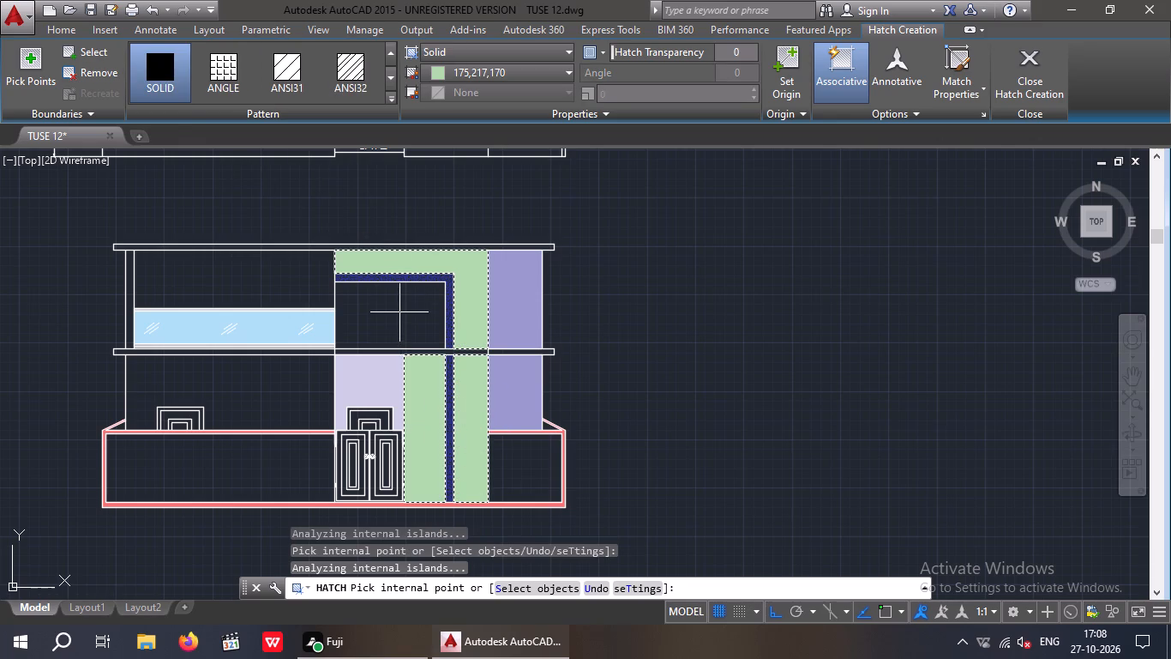
left_click(399, 311)
middle_click_drag(579, 329, 574, 378)
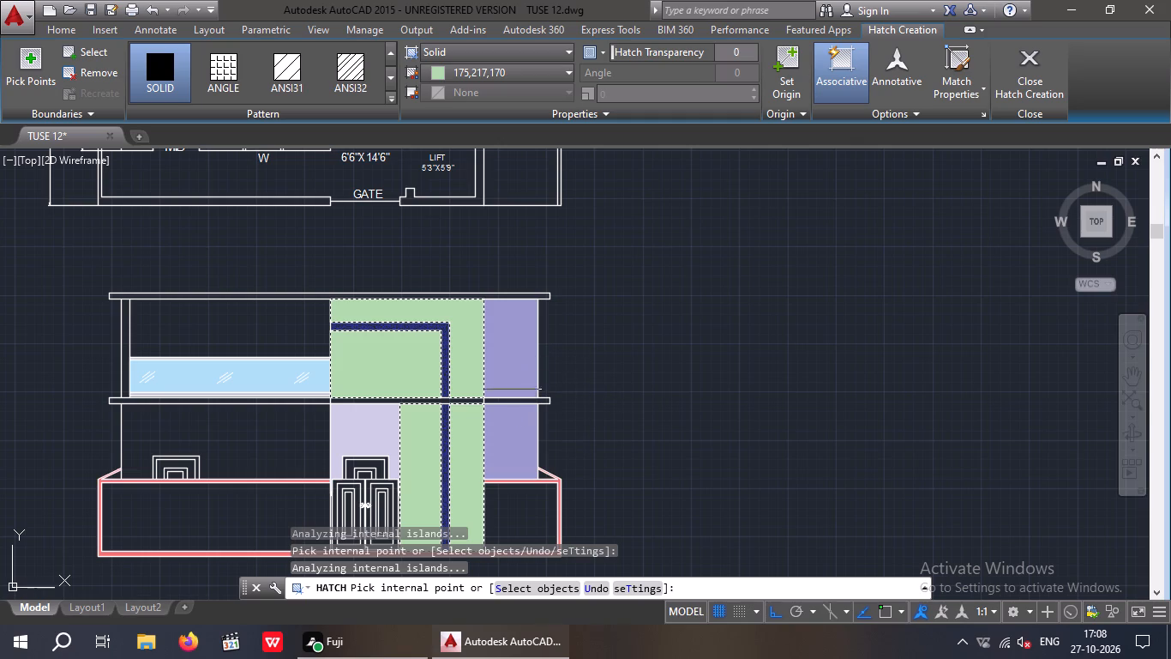
key("Escape")
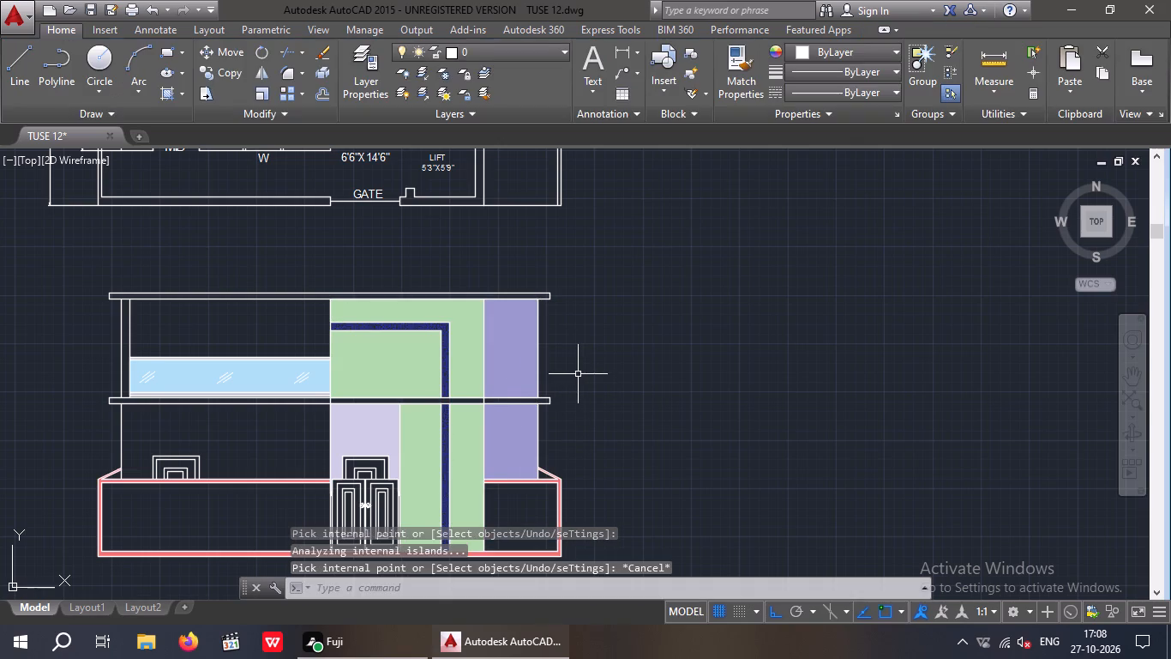
Erase the light lilac solid hatch from the wall area above and around the main door.
middle_click_drag(573, 370, 518, 360)
scroll(521, 340, "down", 2)
middle_click_drag(530, 374, 516, 413)
scroll(488, 409, "up", 2)
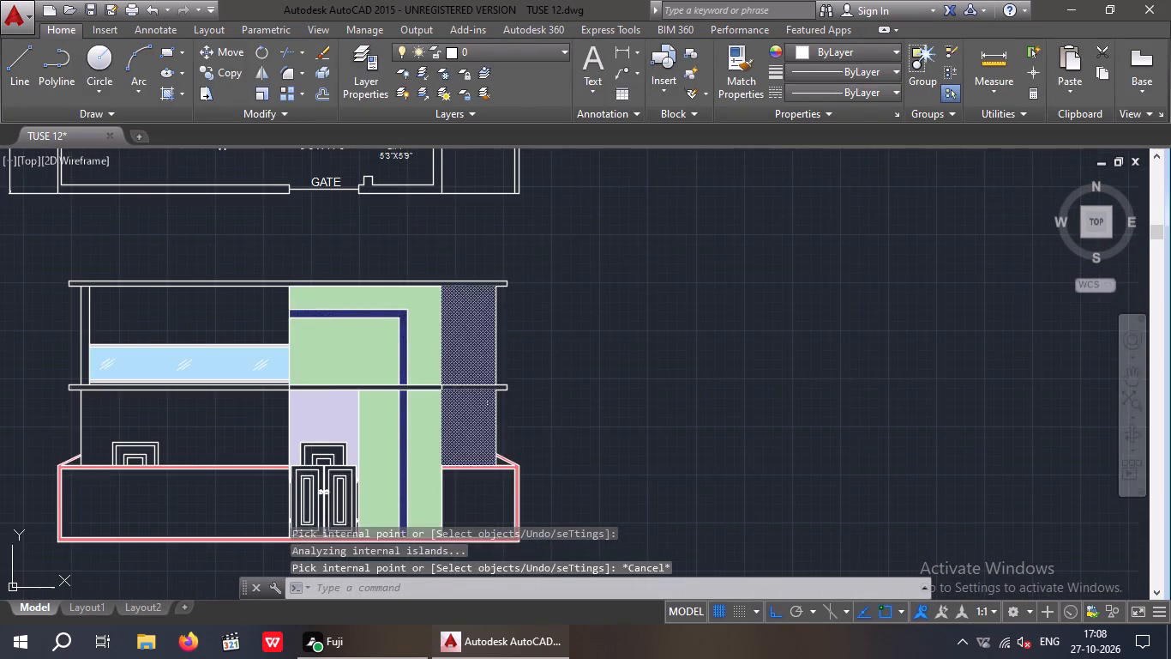
middle_click_drag(503, 400, 602, 378)
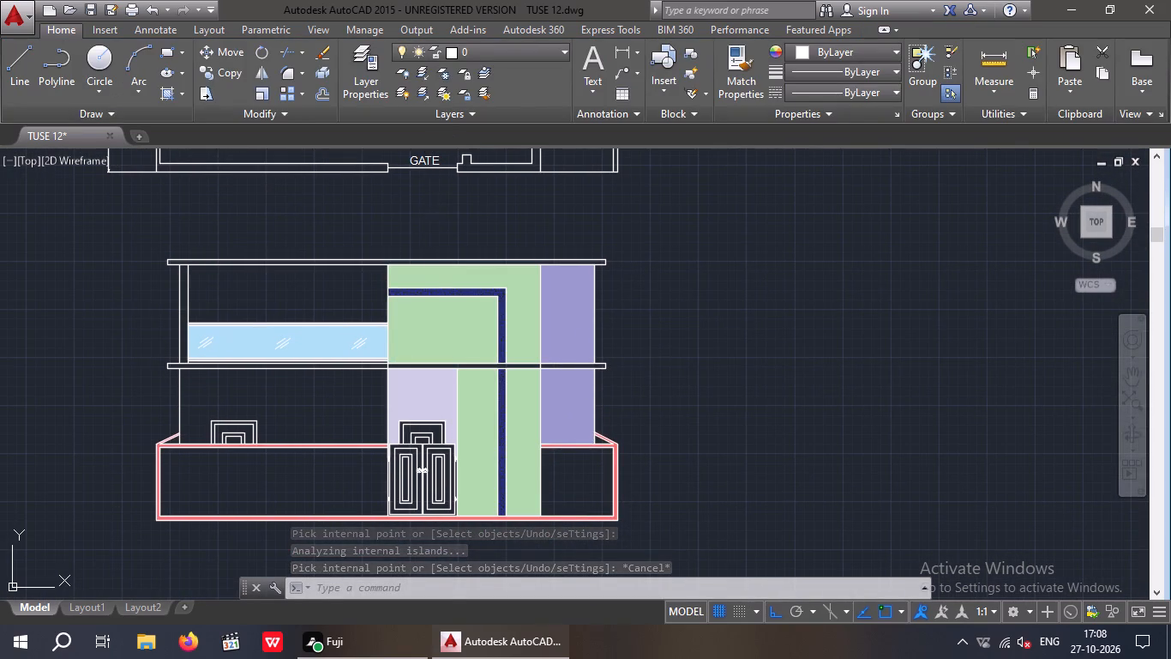
left_click(406, 398)
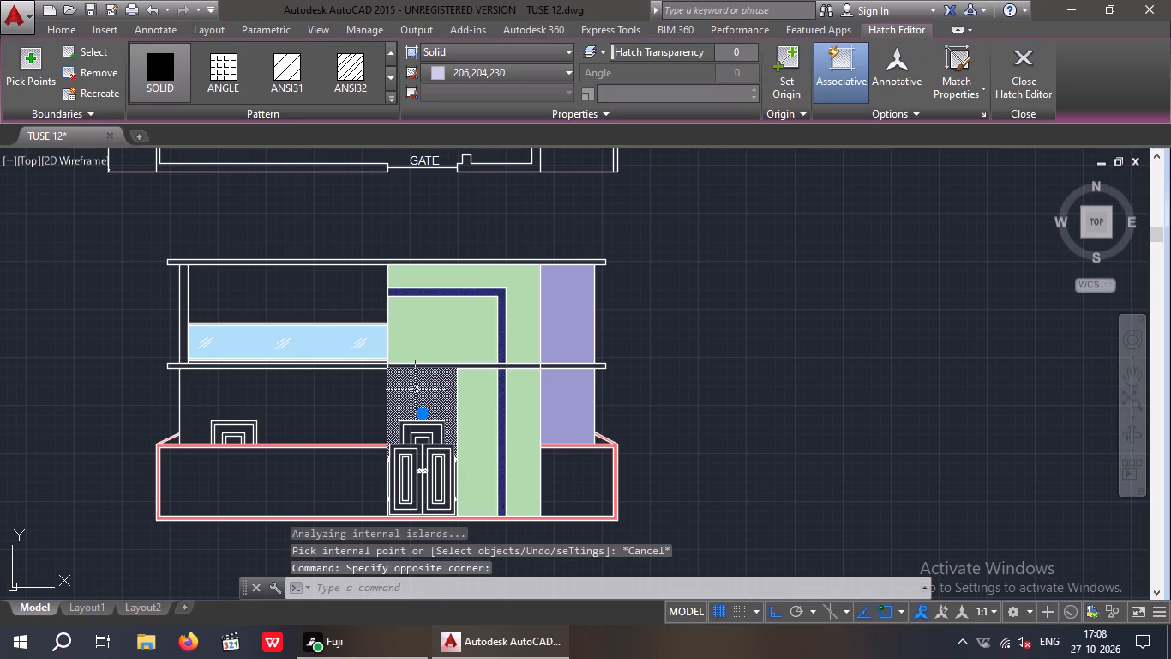
key("Delete")
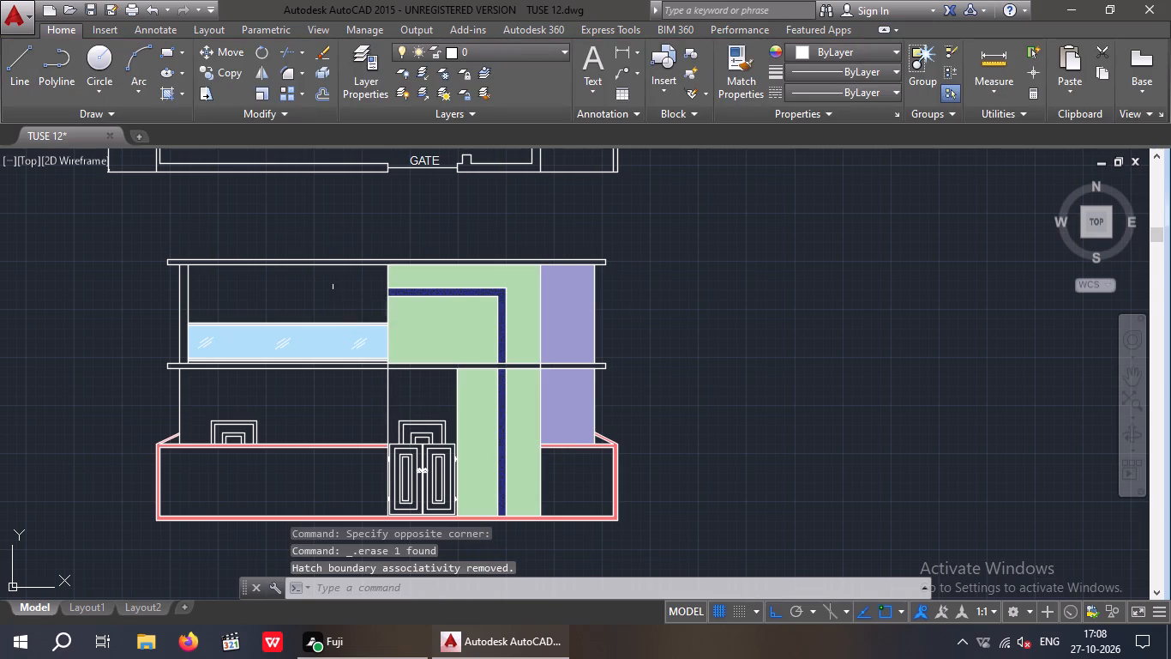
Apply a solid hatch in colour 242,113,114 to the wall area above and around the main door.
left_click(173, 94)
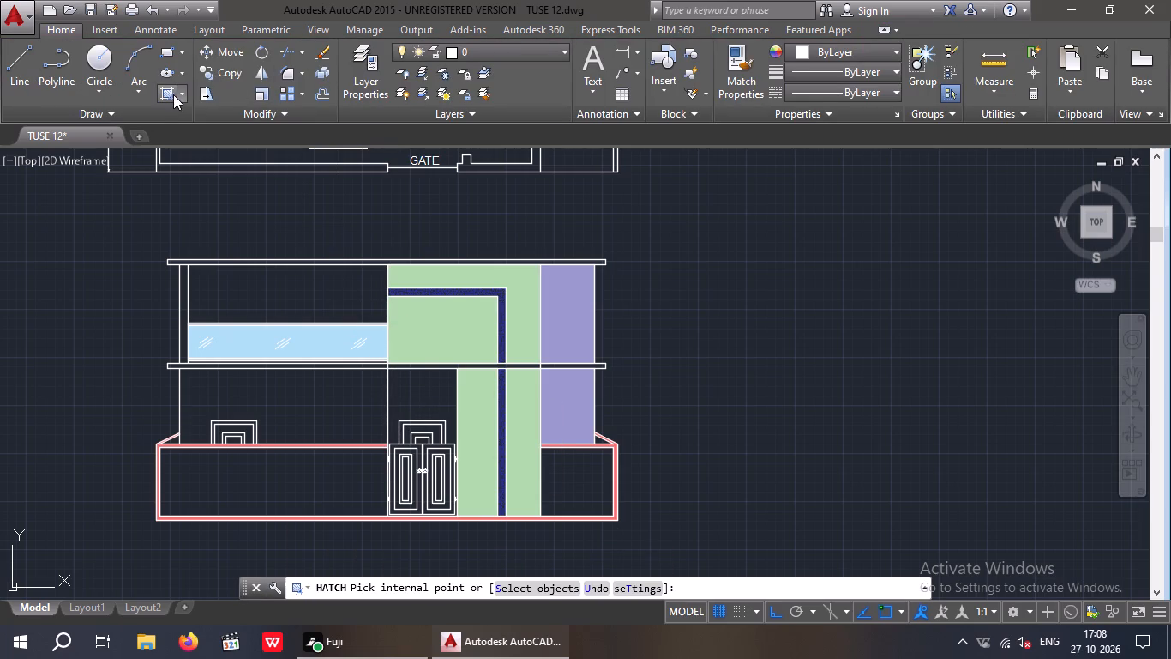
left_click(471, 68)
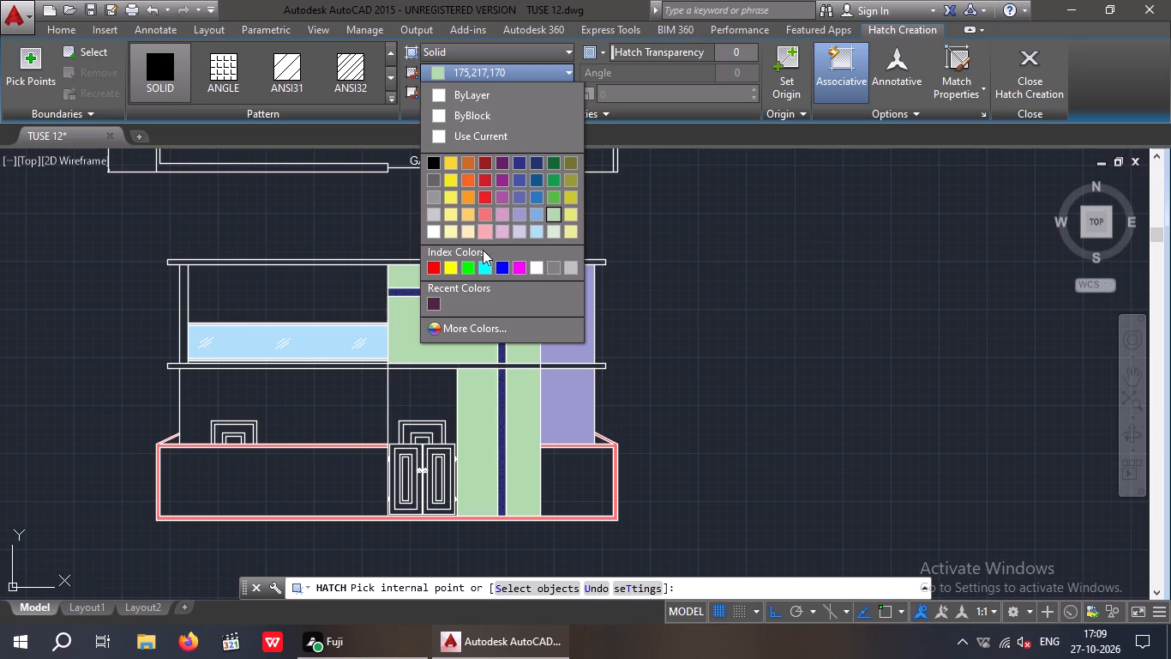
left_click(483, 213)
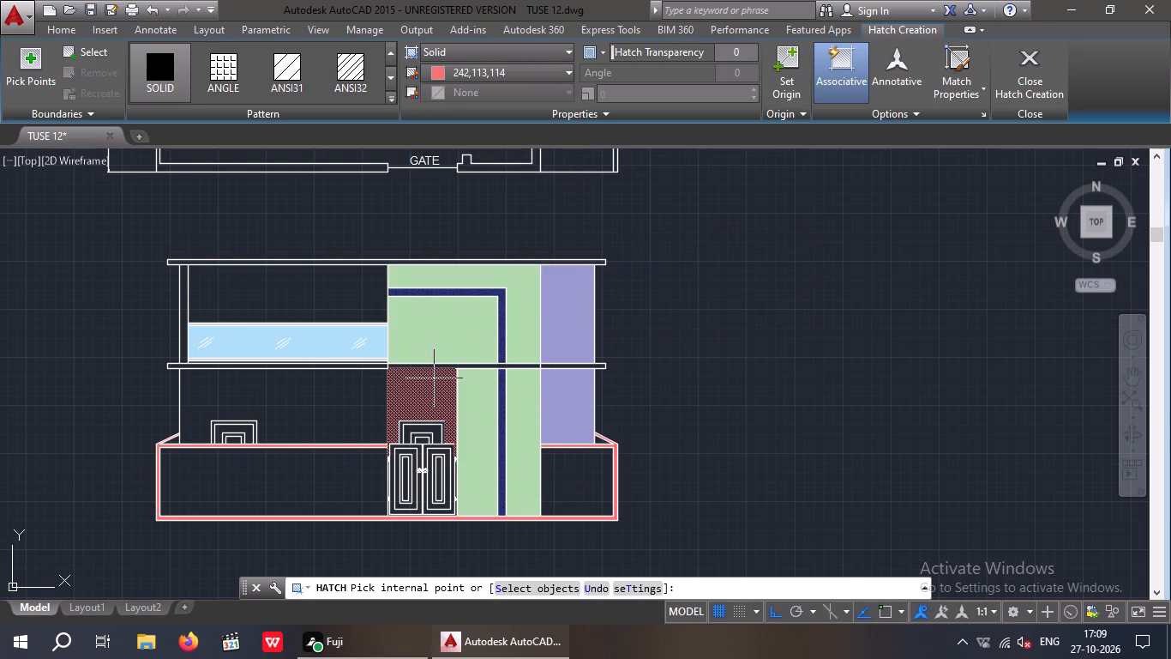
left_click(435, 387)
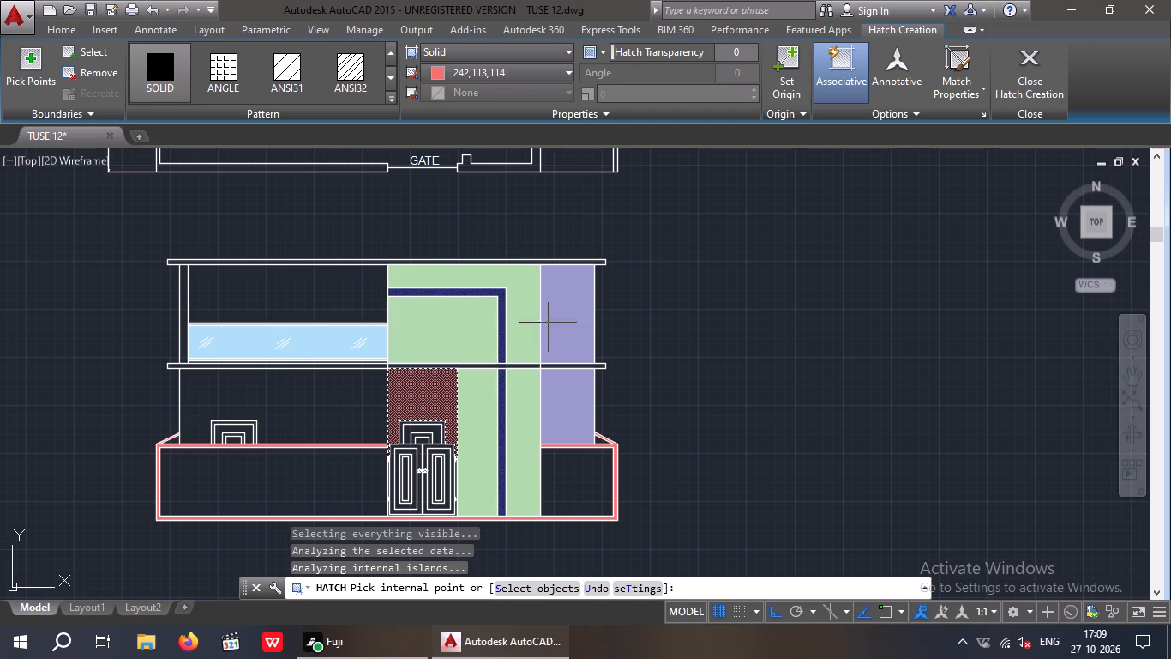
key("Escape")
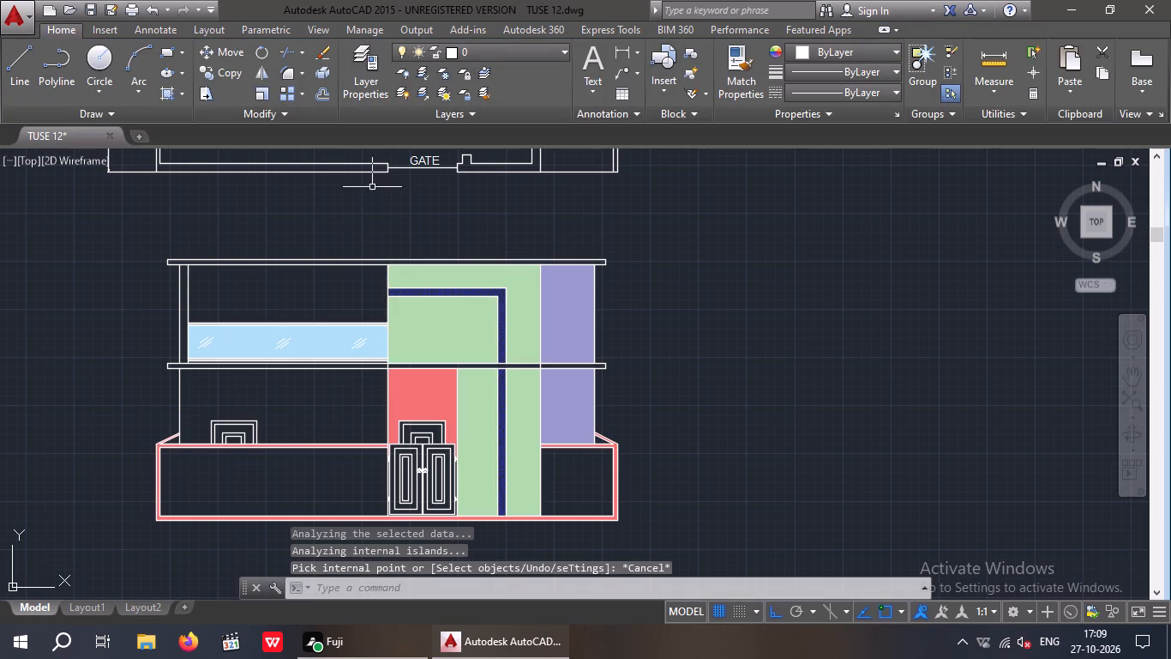
Apply a solid hatch in colour 94,103,175 to the ground-floor wall left of the main door, around the window.
left_click(171, 98)
left_click(469, 72)
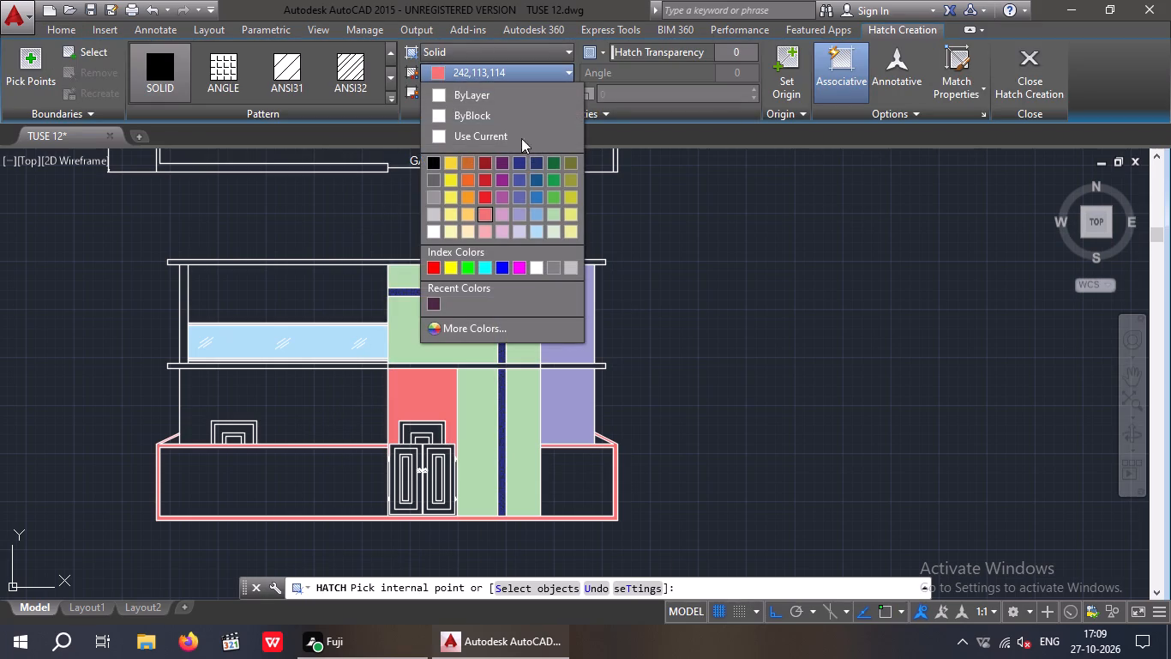
left_click(519, 203)
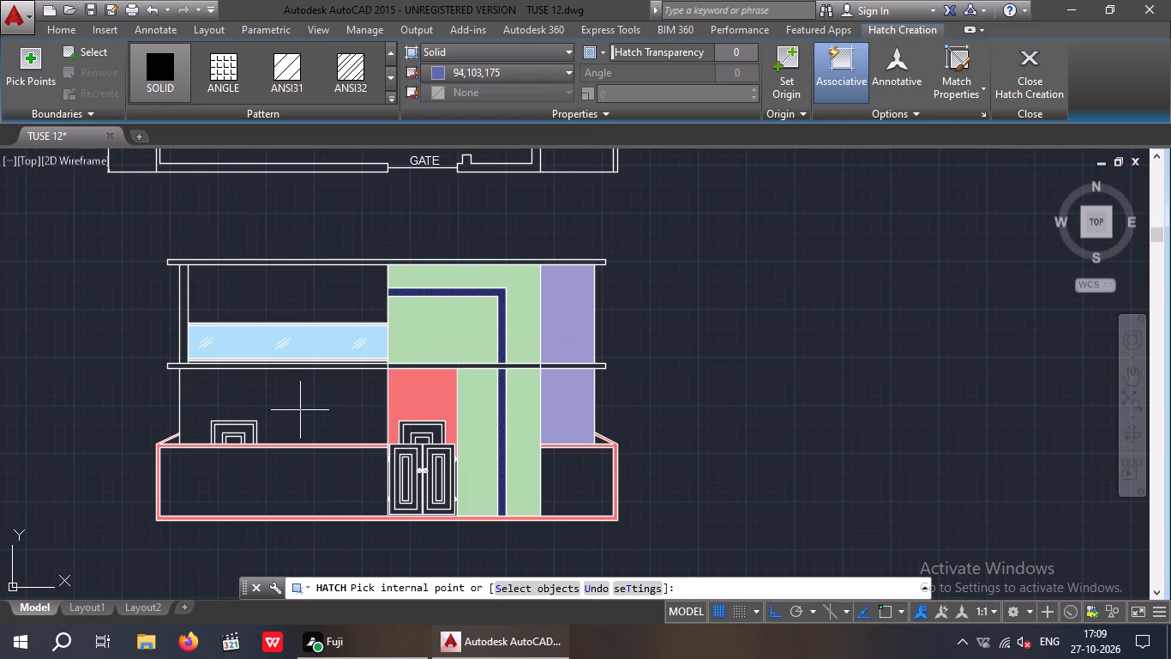
left_click(299, 410)
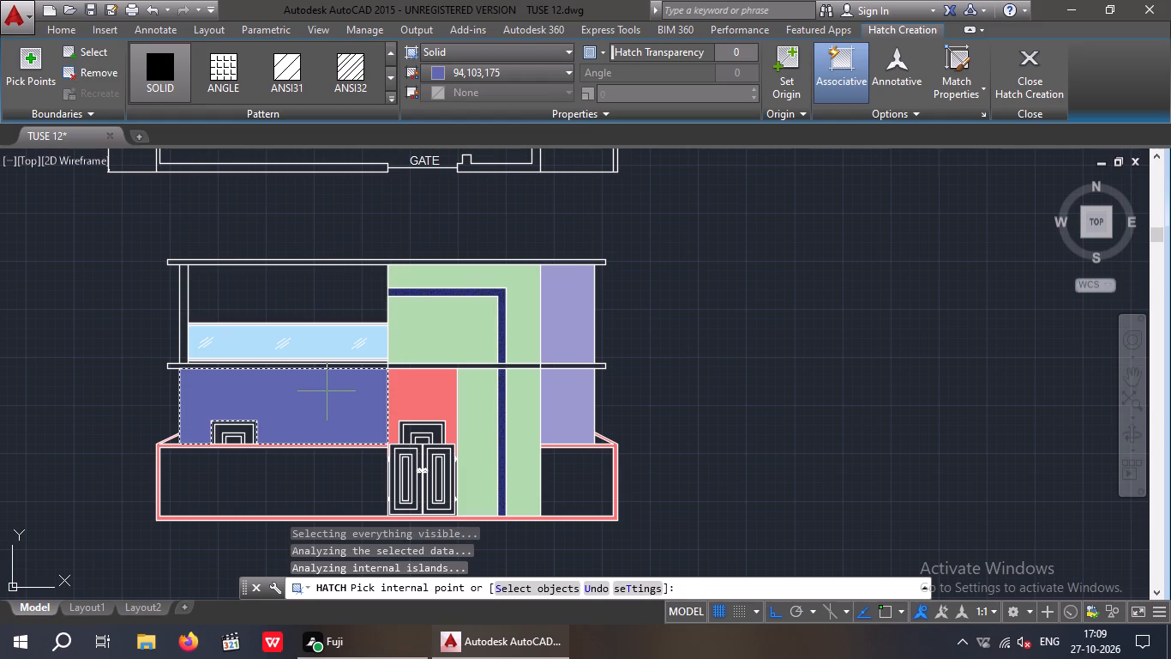
key("Escape")
key("Escape")
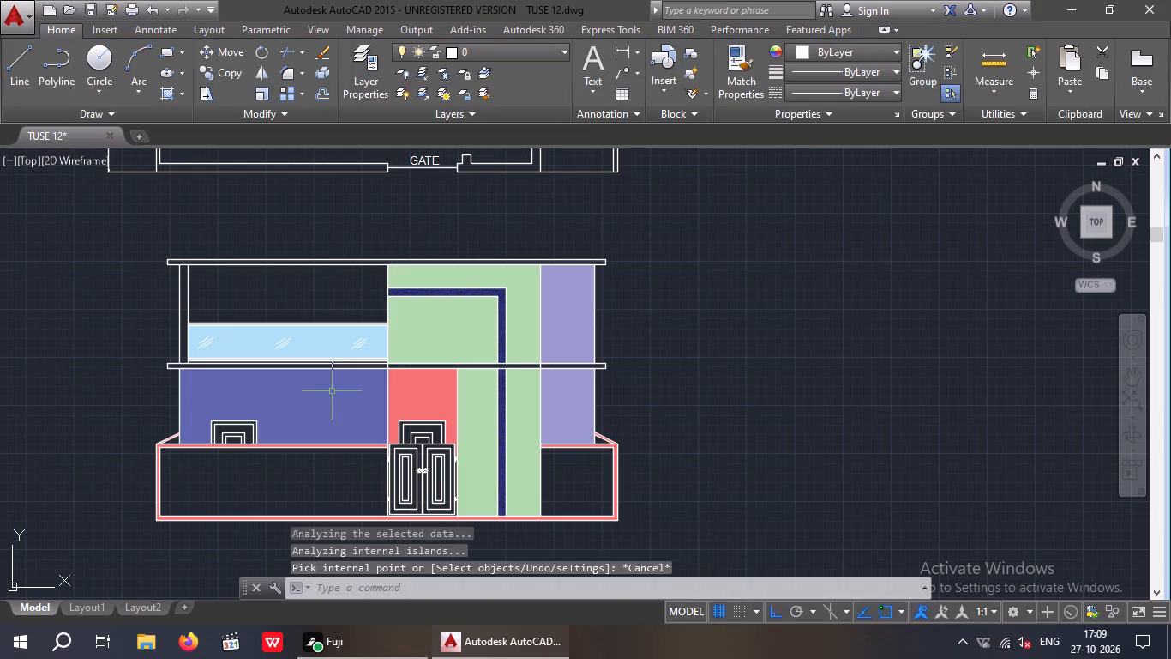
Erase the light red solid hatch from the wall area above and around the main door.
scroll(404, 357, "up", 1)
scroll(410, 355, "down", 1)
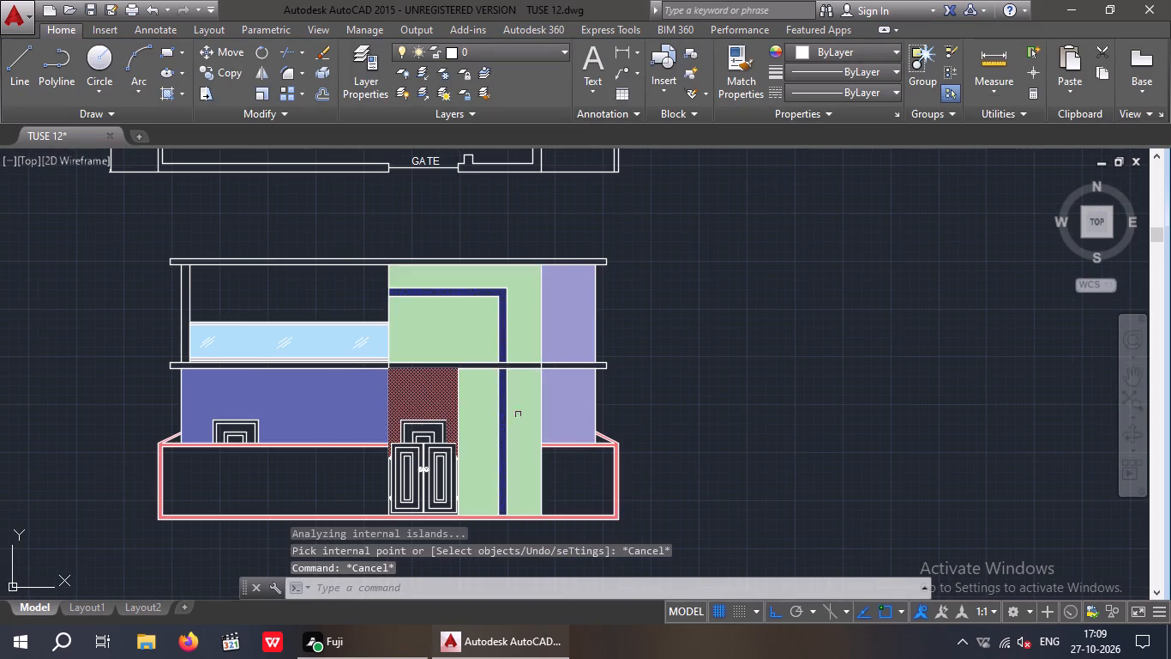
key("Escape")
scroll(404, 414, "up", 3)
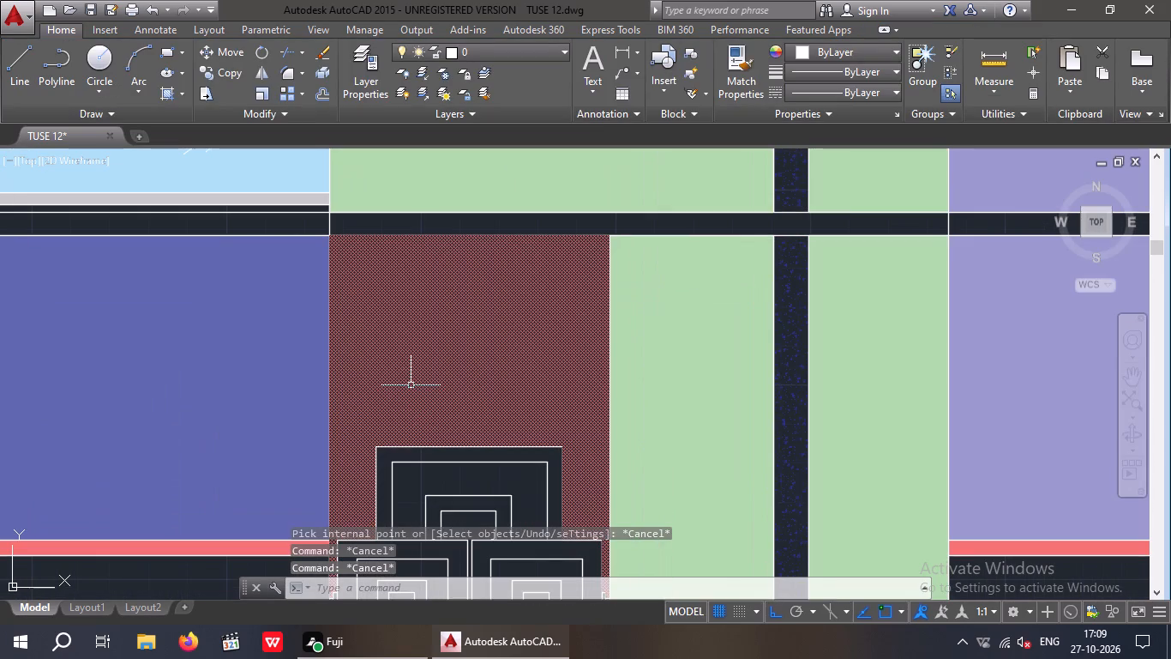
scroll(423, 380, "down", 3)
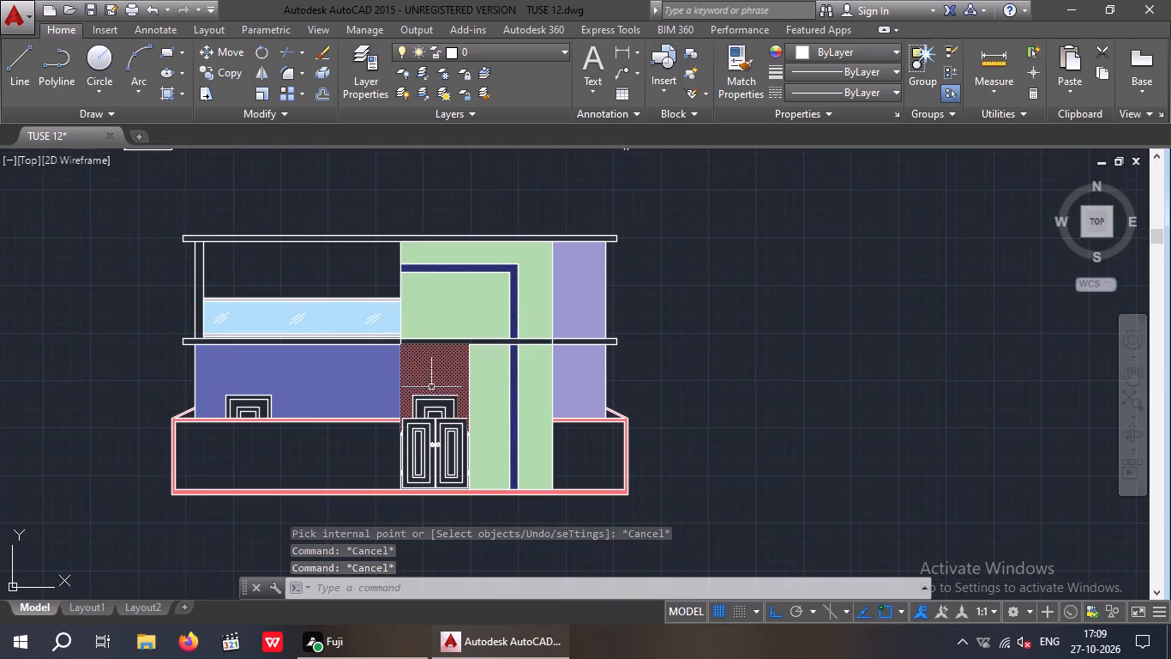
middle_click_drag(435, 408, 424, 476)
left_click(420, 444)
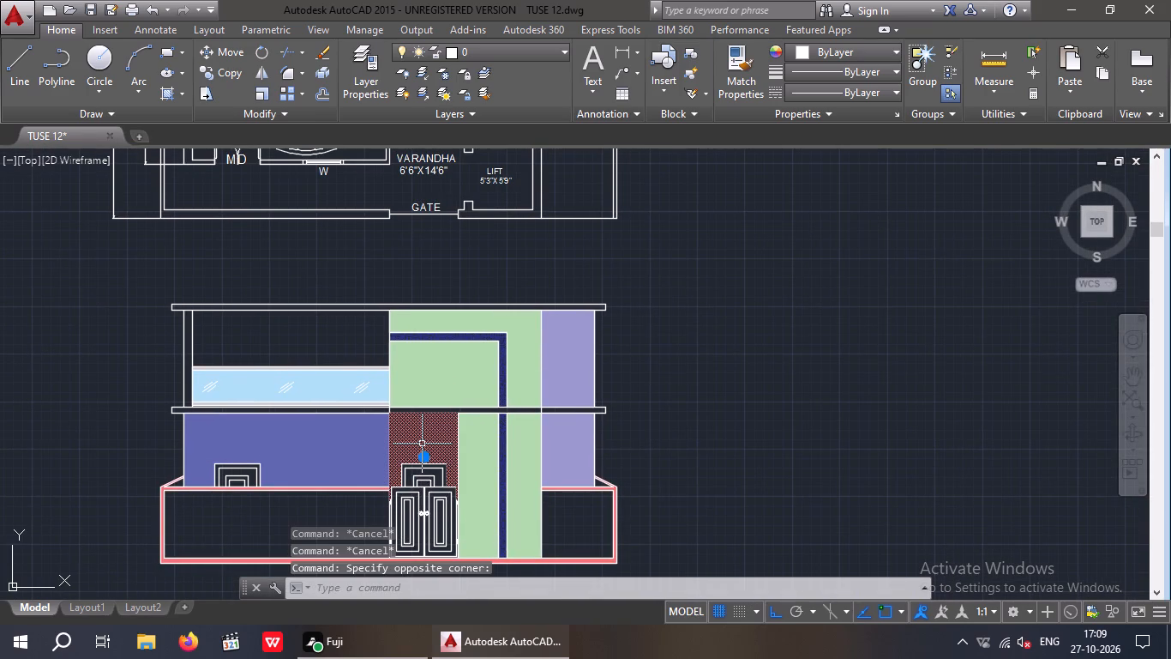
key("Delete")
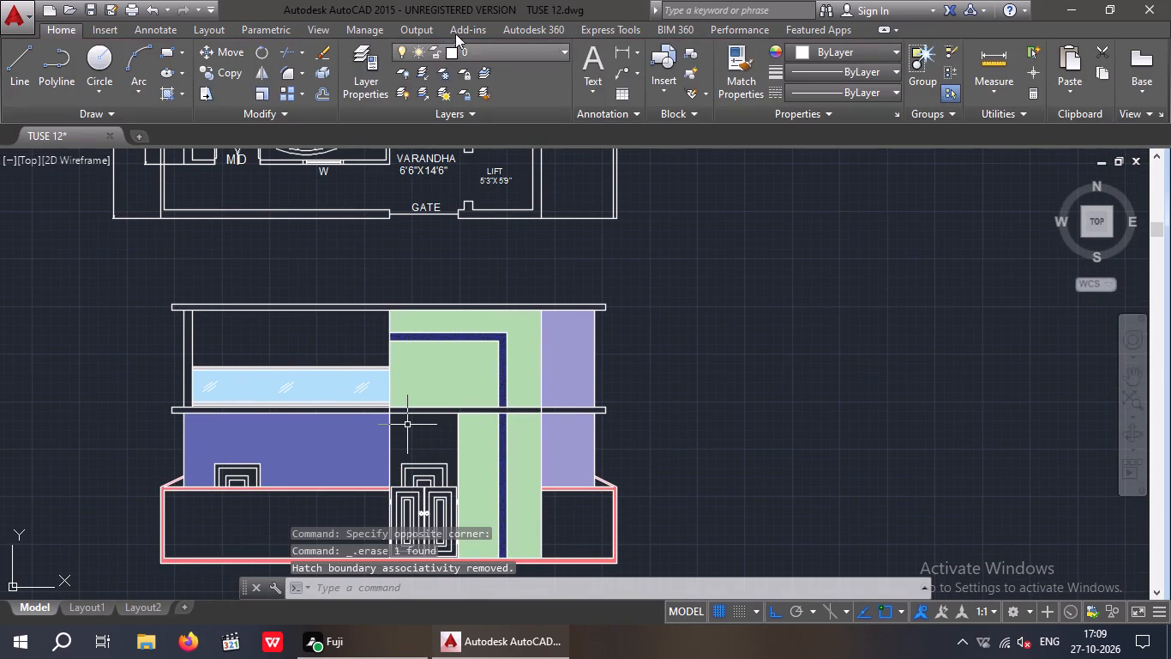
Apply a solid hatch in colour 152,152,204 to the wall area above and around the main door.
left_click(165, 94)
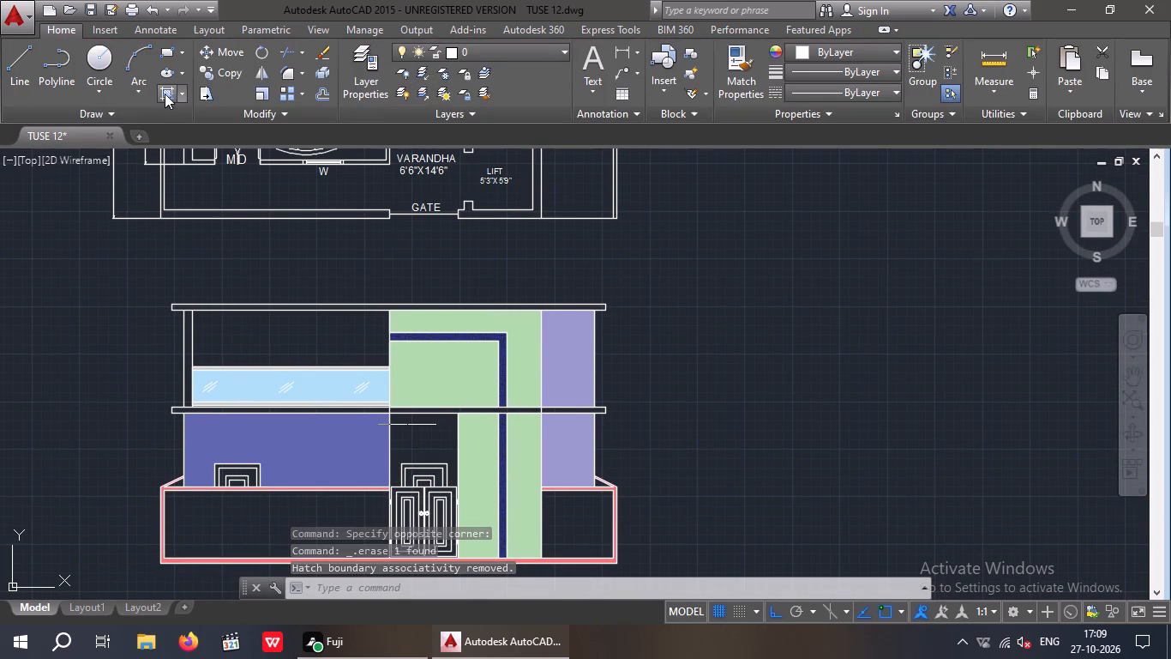
left_click(441, 72)
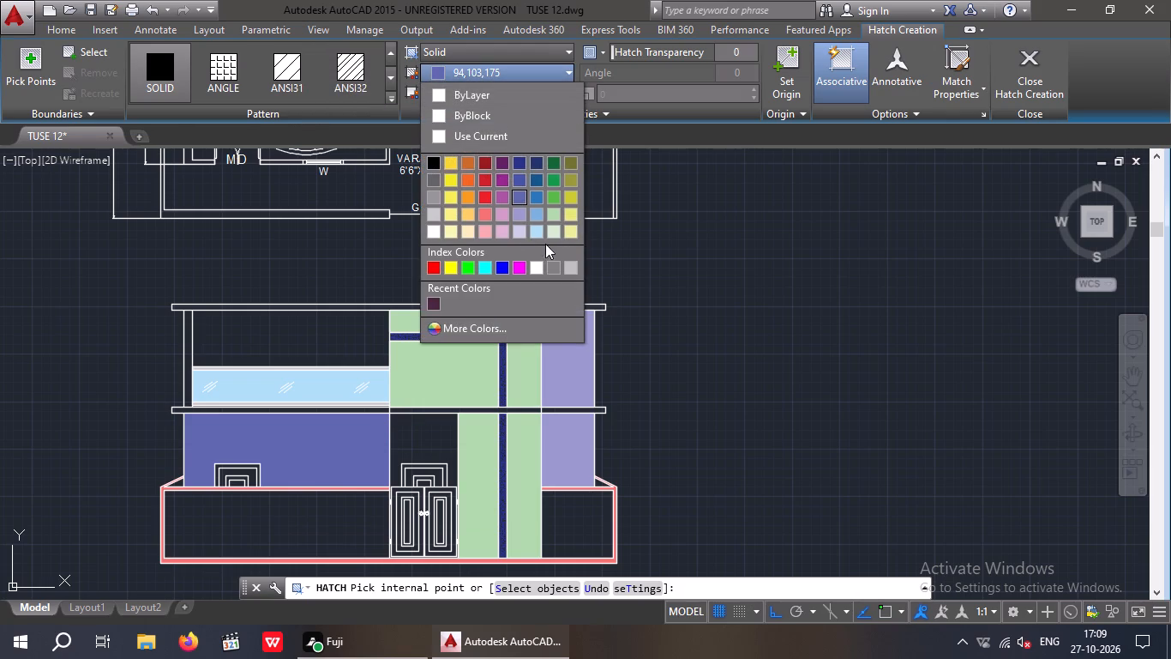
left_click(521, 221)
left_click(421, 444)
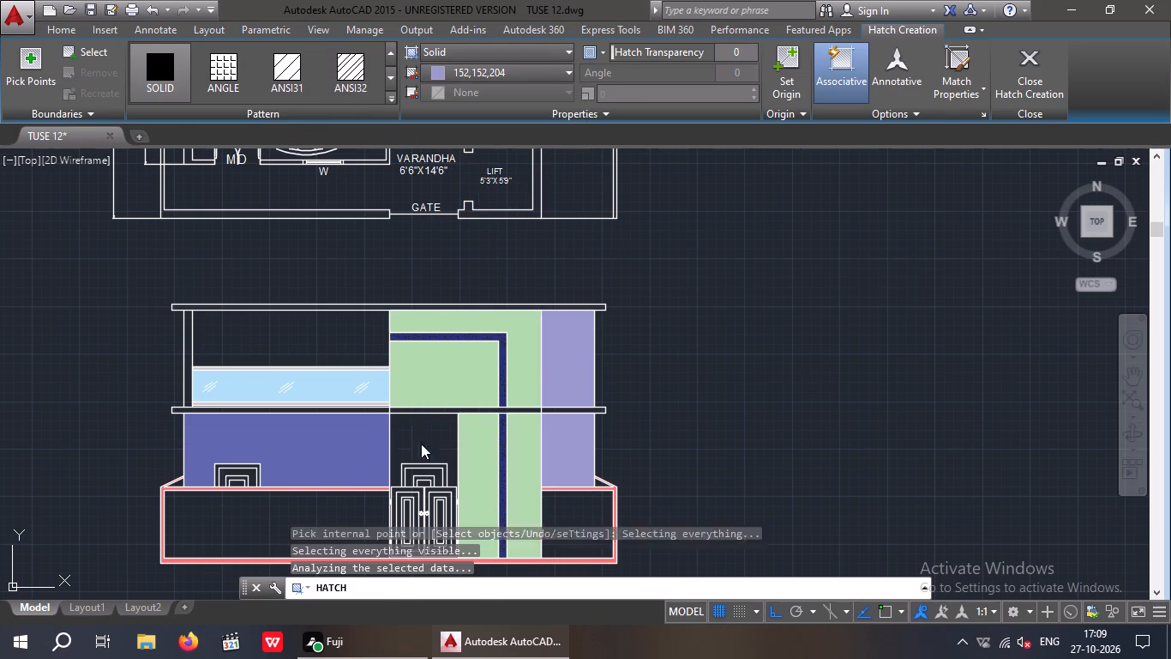
key("Escape")
Change the green solid hatch on the walls around the L-shaped frame to light orange.
left_click(461, 376)
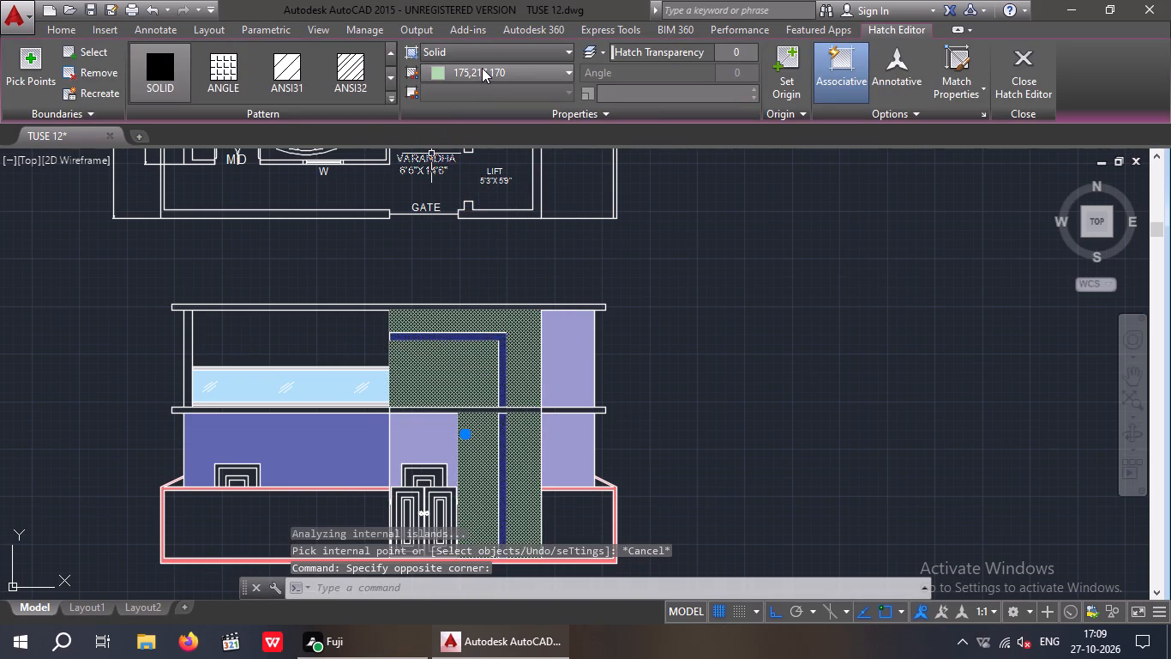
left_click(482, 68)
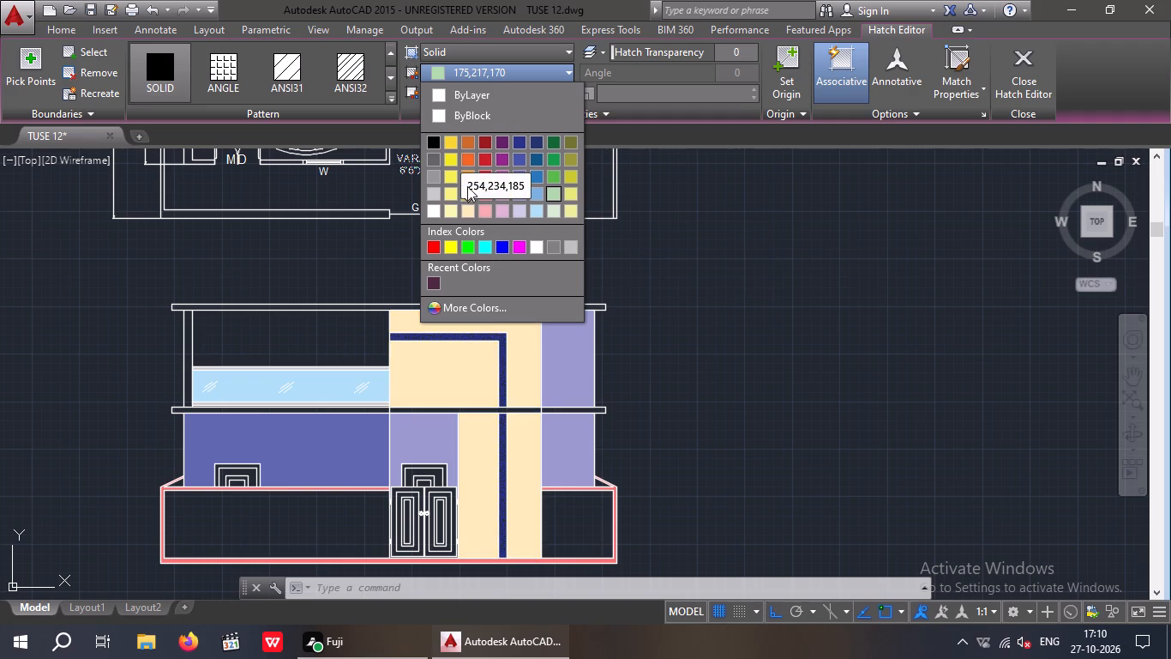
left_click(469, 186)
key("Escape")
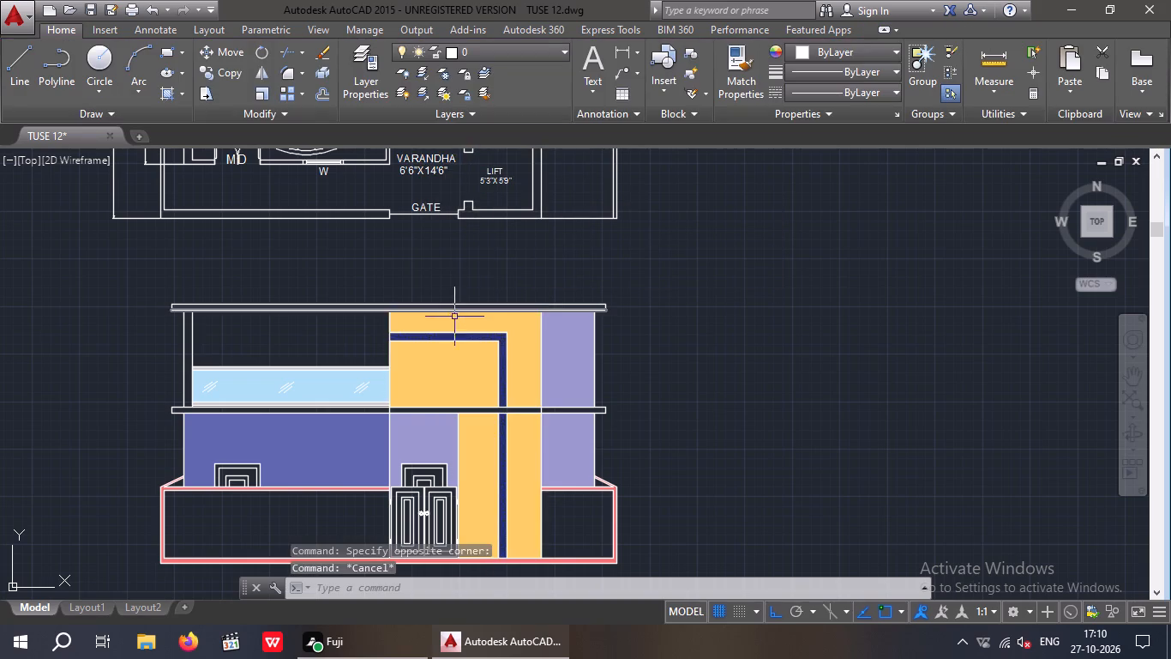
Change the AR-CONC hatch of the L-shaped frame to colour 88,186,72.
scroll(448, 329, "up", 3)
left_click(423, 366)
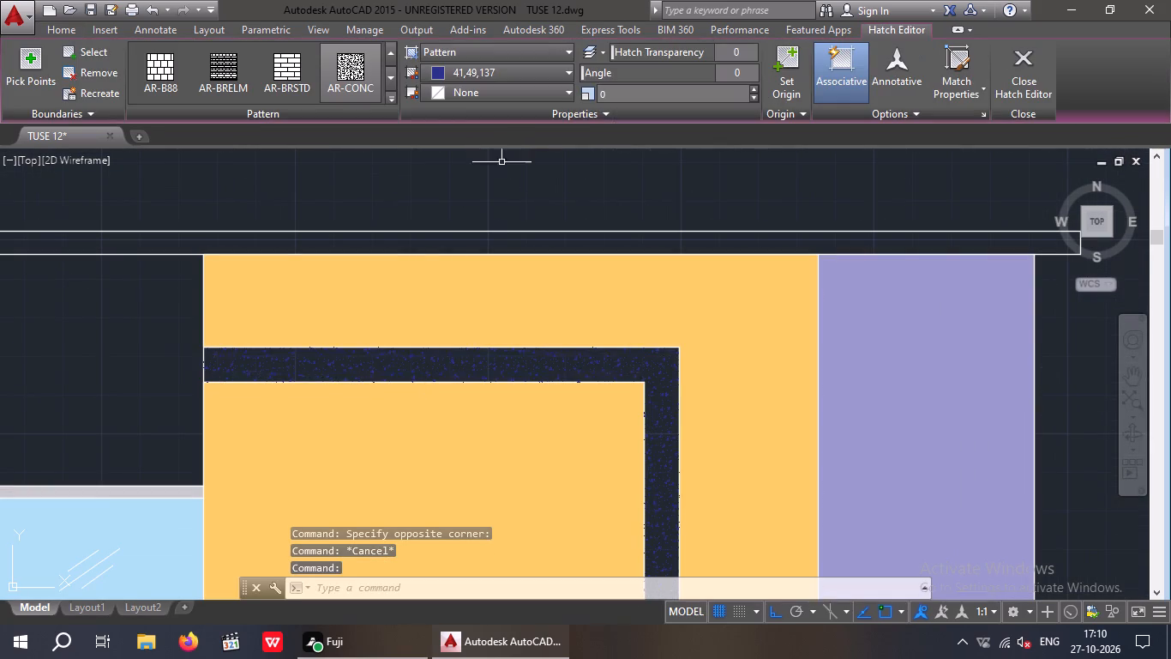
left_click(498, 72)
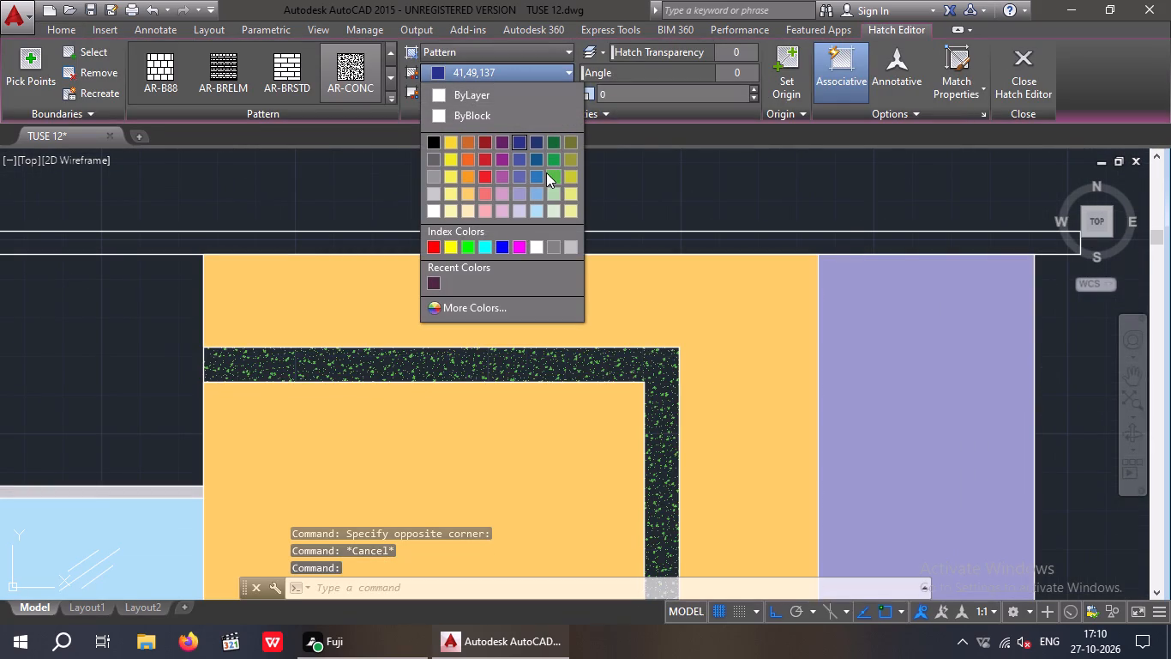
left_click(554, 176)
key("Escape")
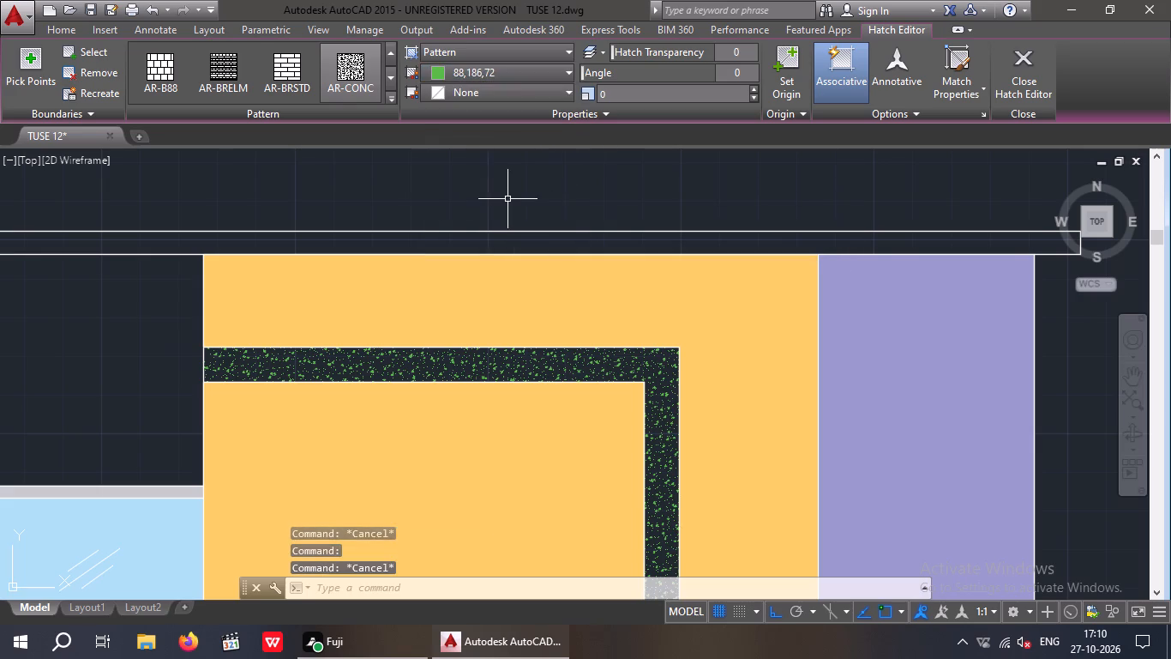
Erase the light red solid hatch from the boundary wall's border bands.
scroll(503, 200, "down", 5)
middle_click_drag(663, 270, 657, 313)
scroll(317, 388, "up", 3)
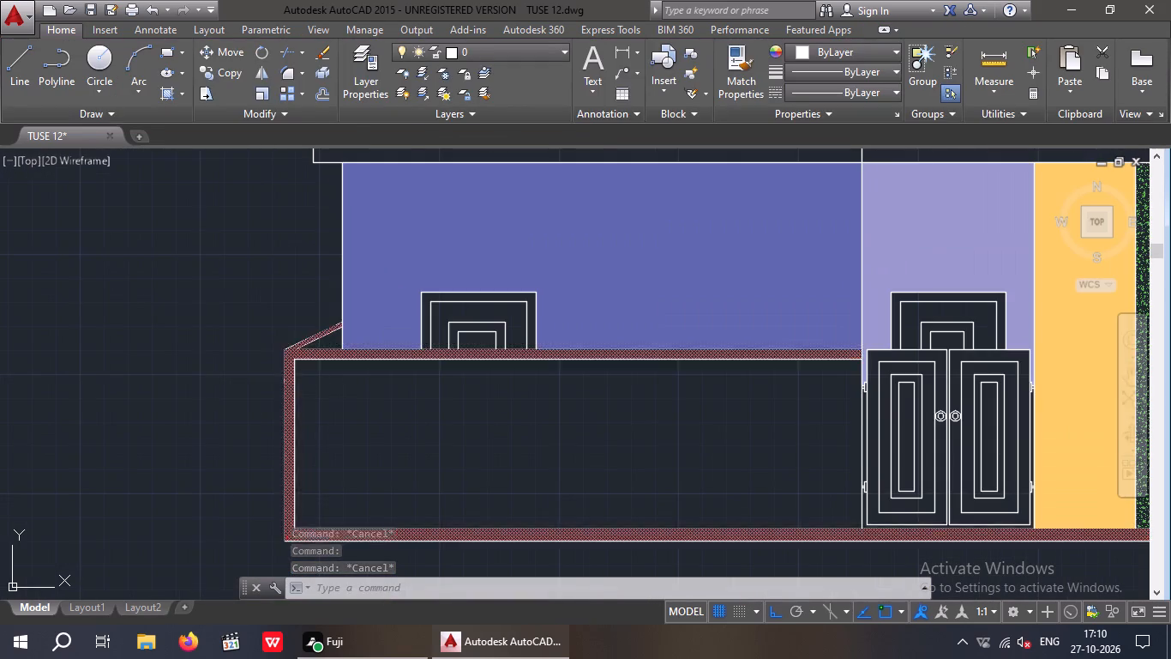
left_click(295, 354)
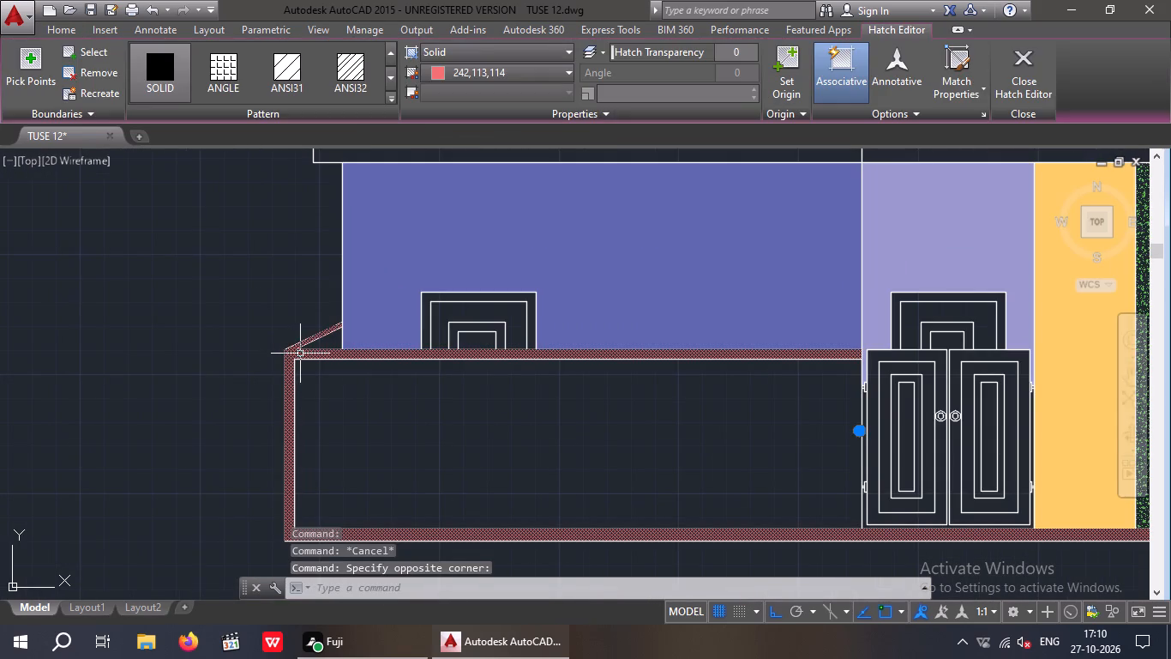
key("Delete")
Apply a solid hatch in colour 152,152,204 to the narrow strips beside, between and below the leaves of the main double door.
scroll(231, 303, "down", 2)
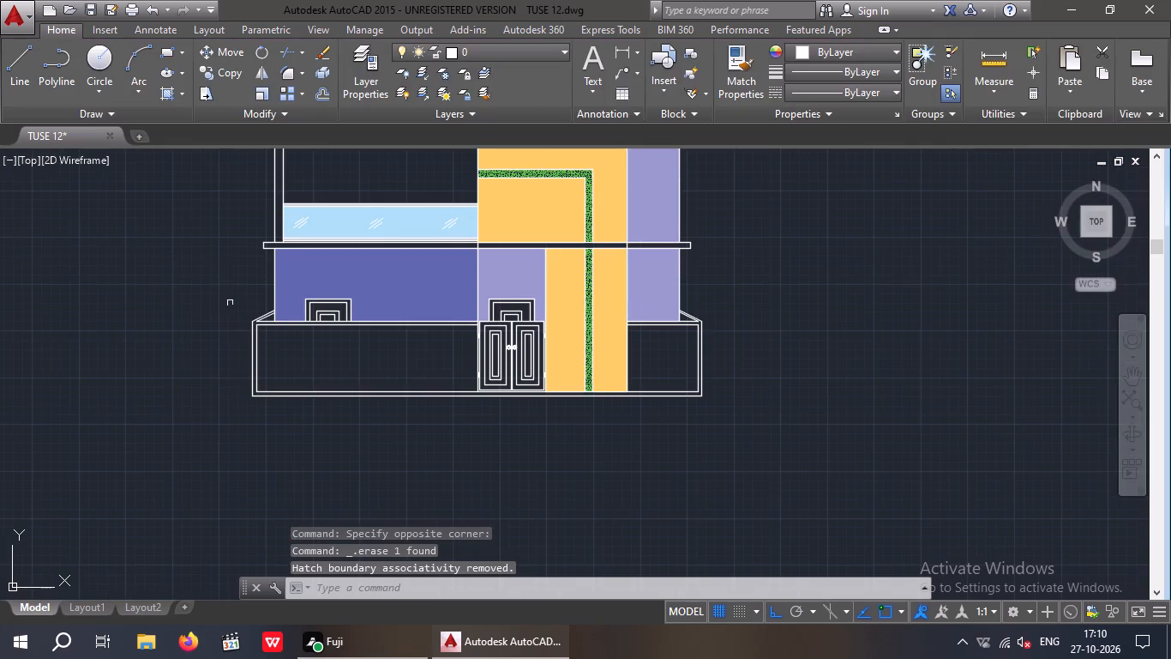
middle_click_drag(239, 366, 231, 416)
scroll(503, 392, "up", 3)
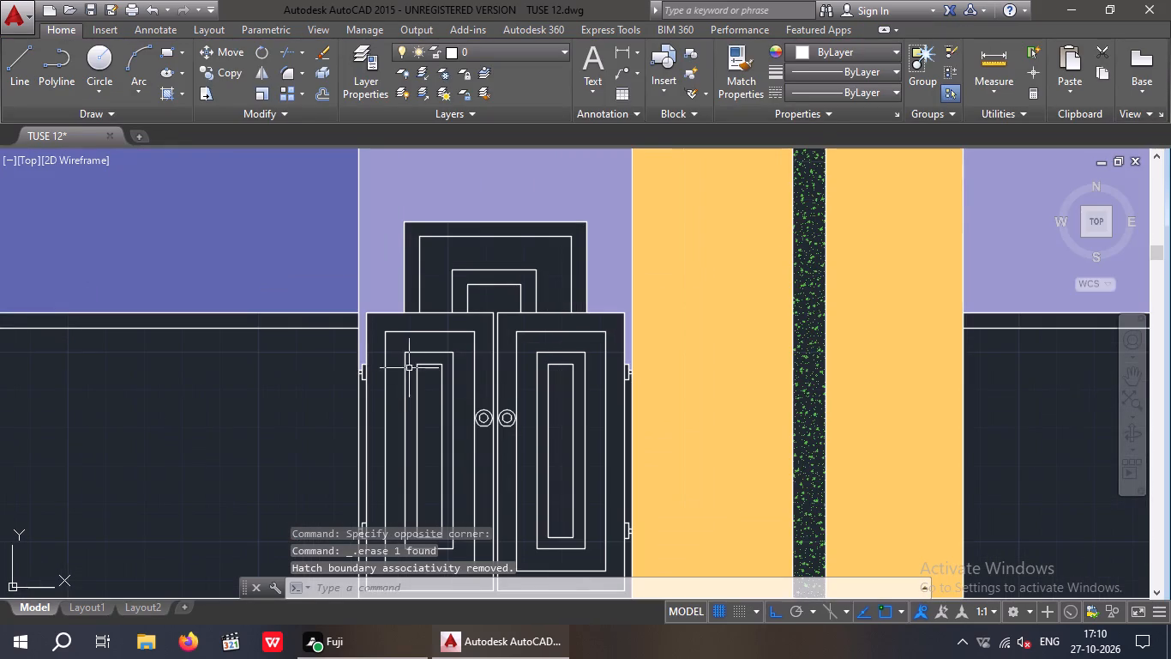
middle_click_drag(348, 295, 338, 243)
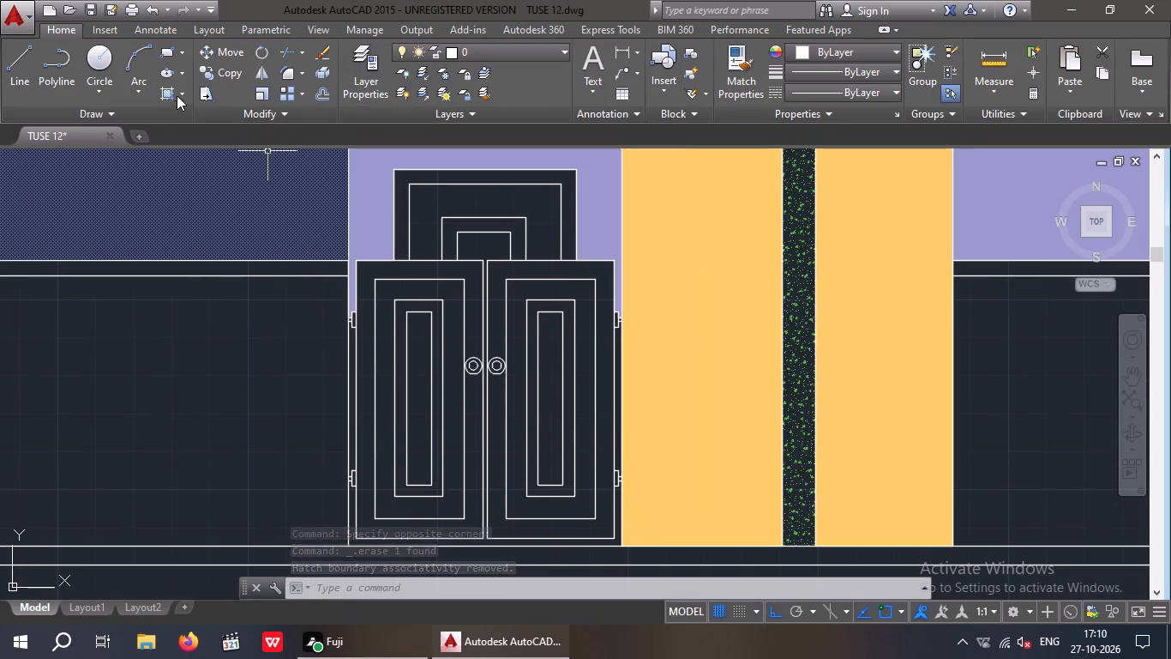
left_click(171, 98)
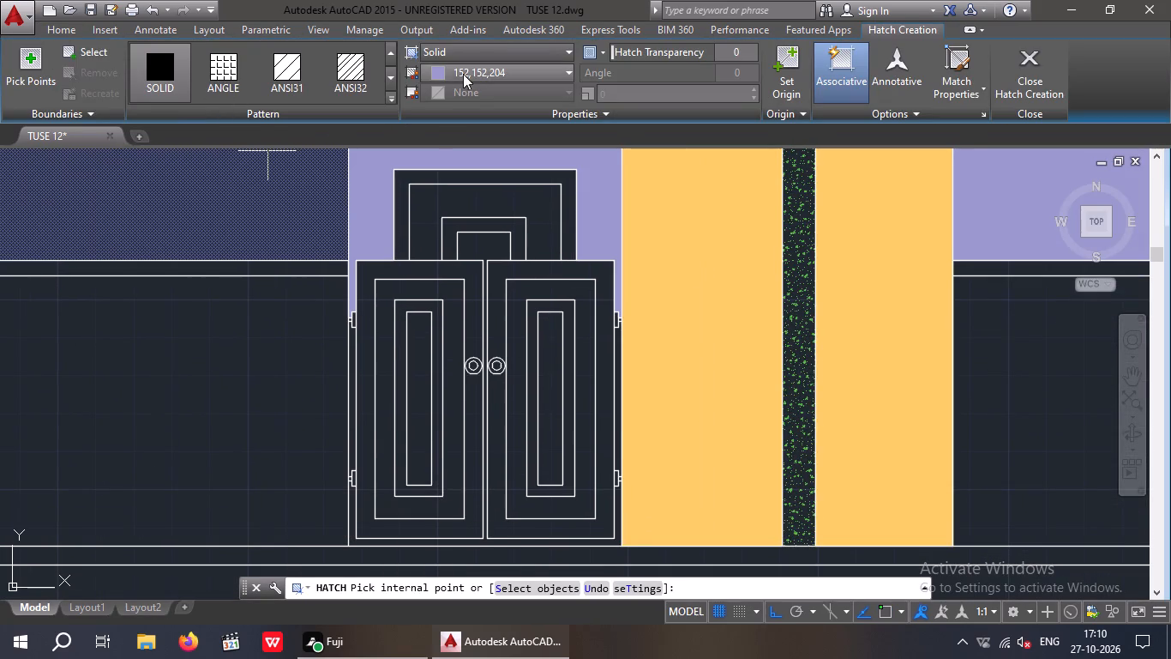
scroll(339, 426, "up", 2)
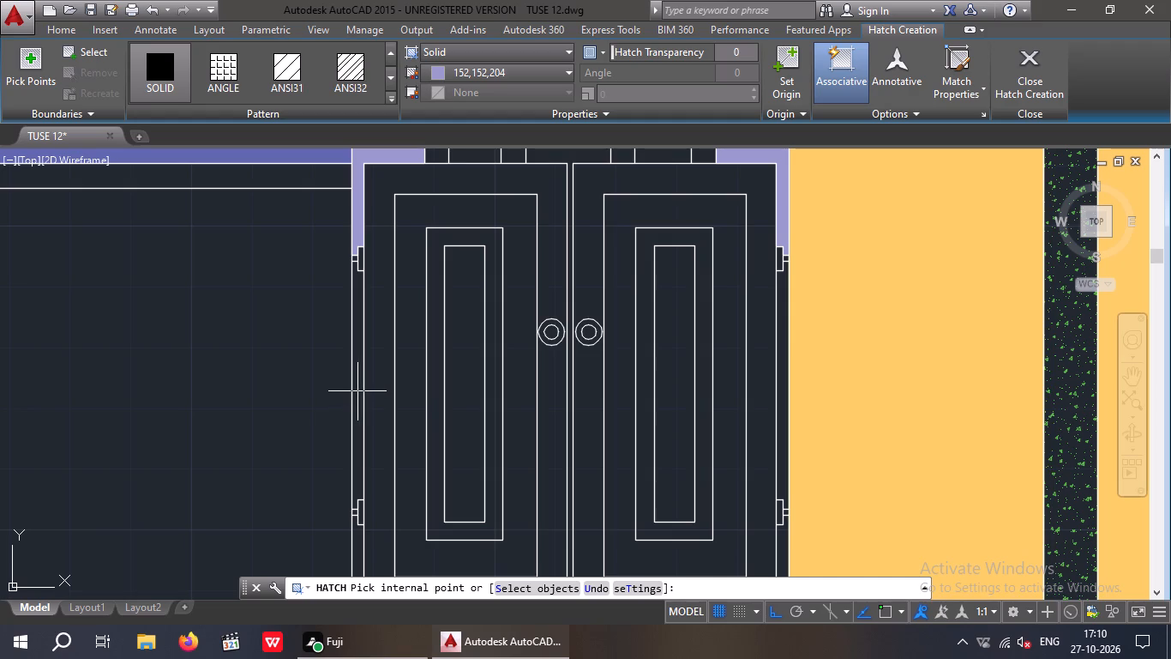
left_click(357, 391)
scroll(353, 365, "down", 2)
scroll(628, 414, "up", 2)
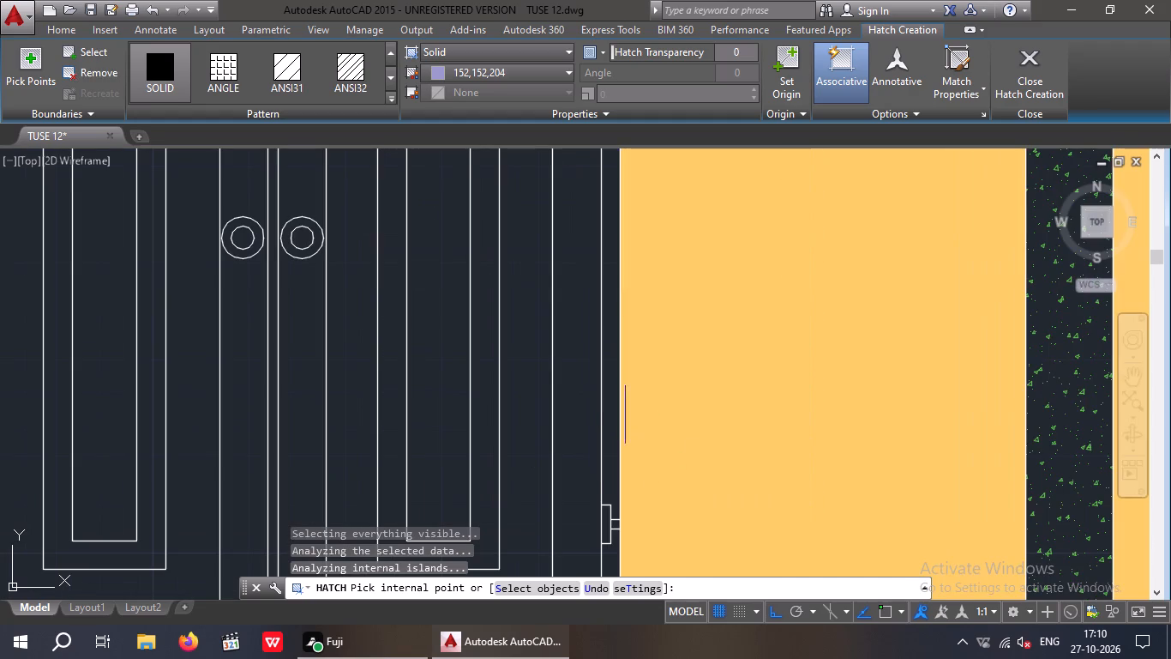
left_click(615, 413)
scroll(610, 390, "down", 4)
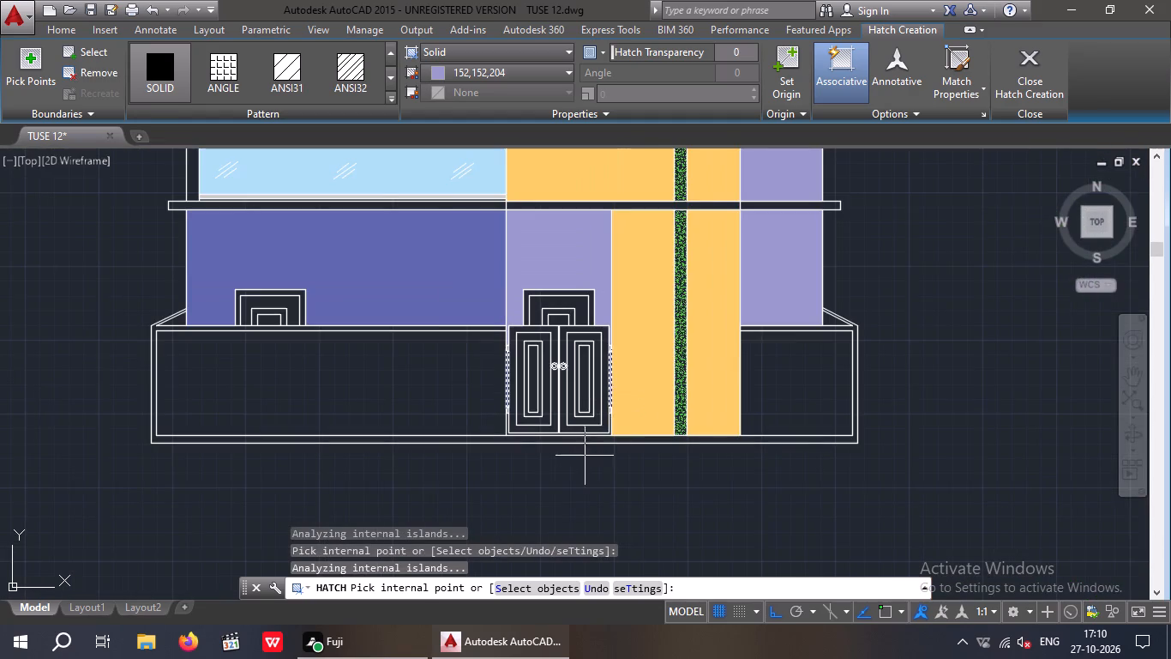
scroll(560, 441, "up", 3)
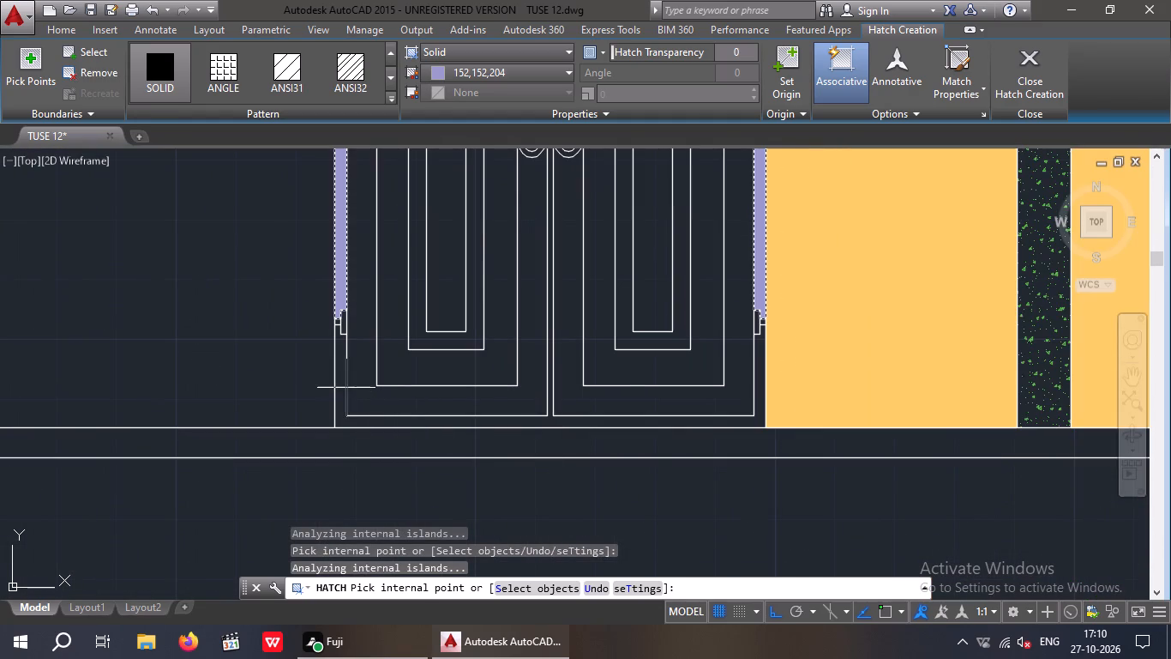
left_click(341, 387)
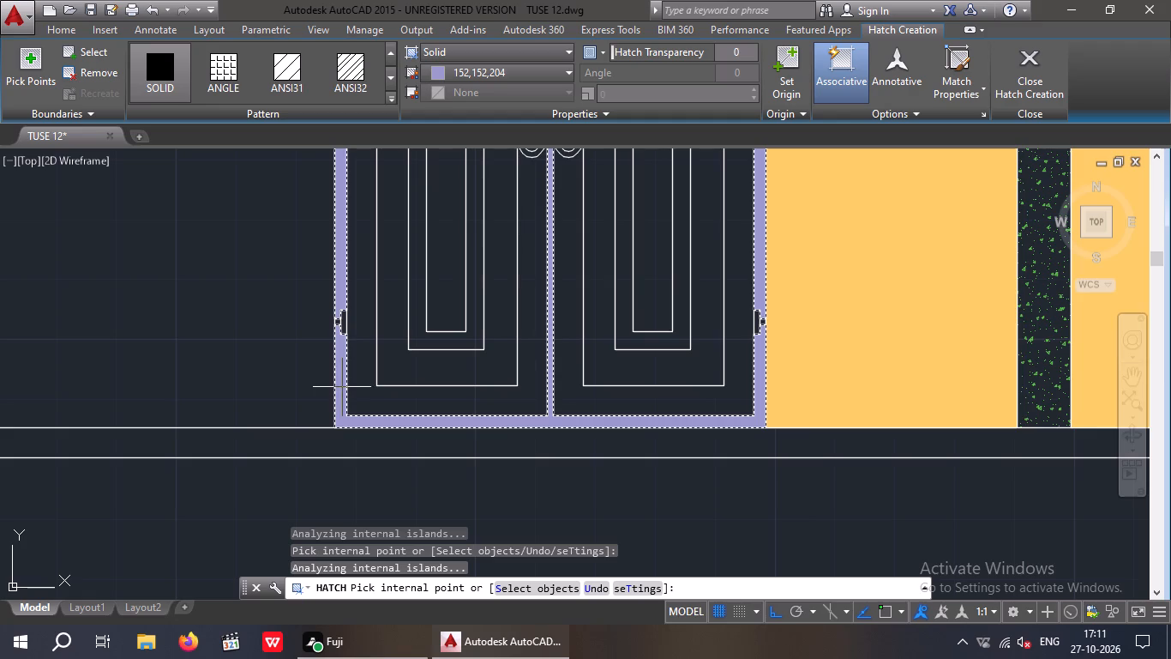
scroll(362, 388, "down", 2)
middle_click_drag(463, 444, 449, 499)
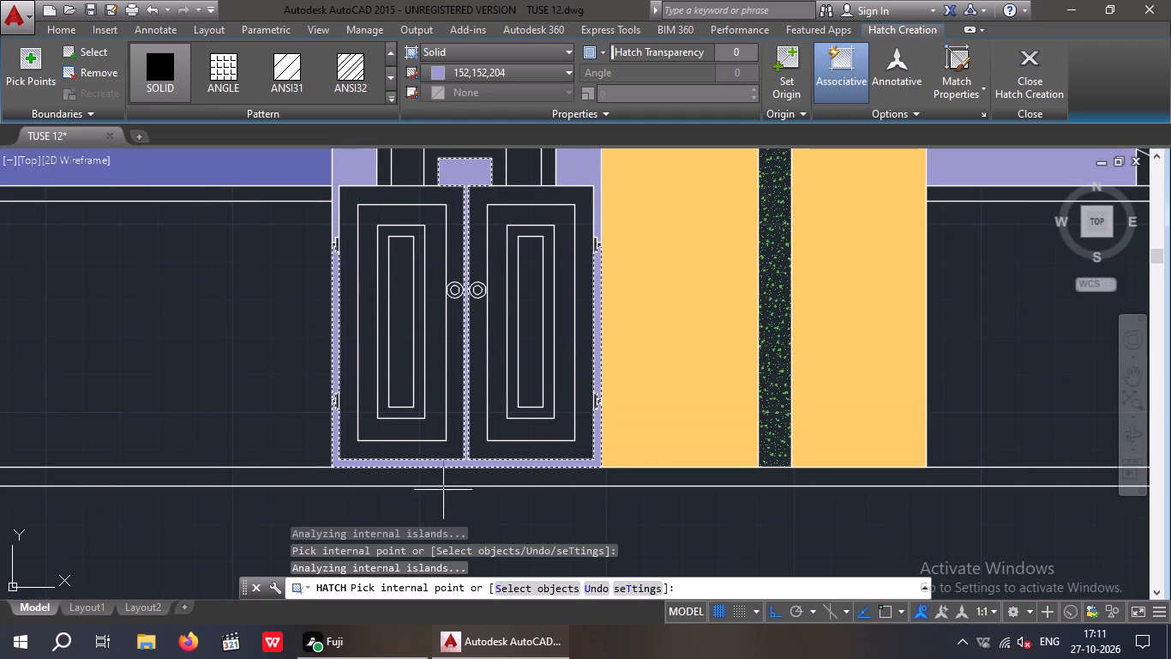
middle_click_drag(437, 498, 437, 529)
middle_click_drag(435, 511, 424, 543)
scroll(349, 429, "down", 1)
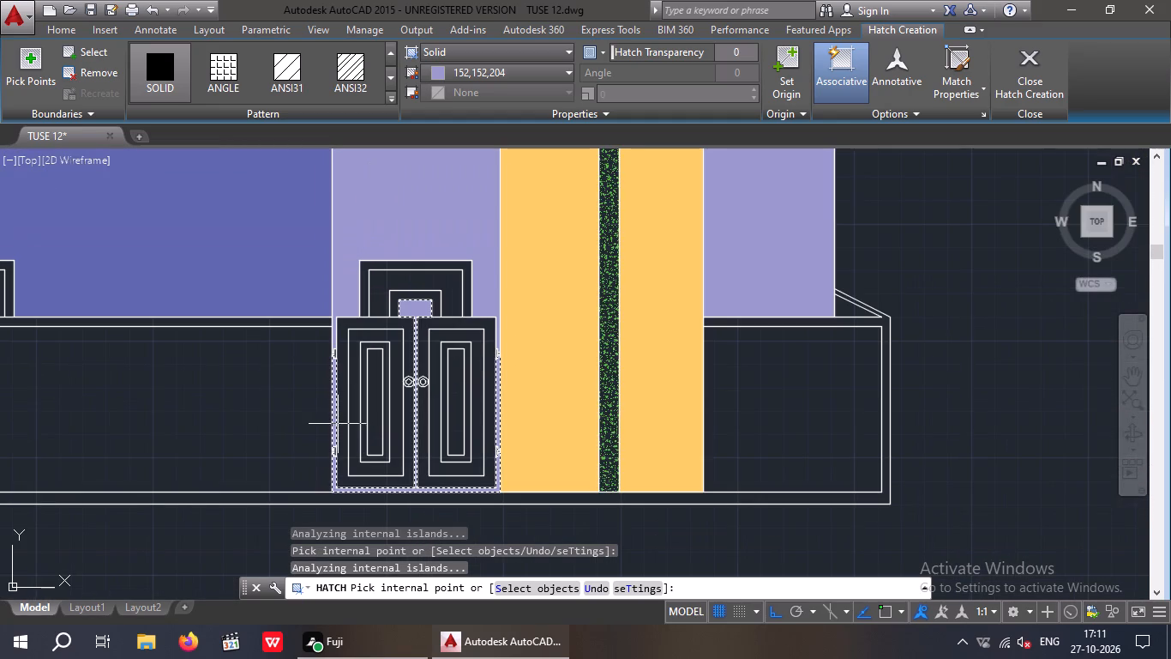
key("Escape")
key("Escape")
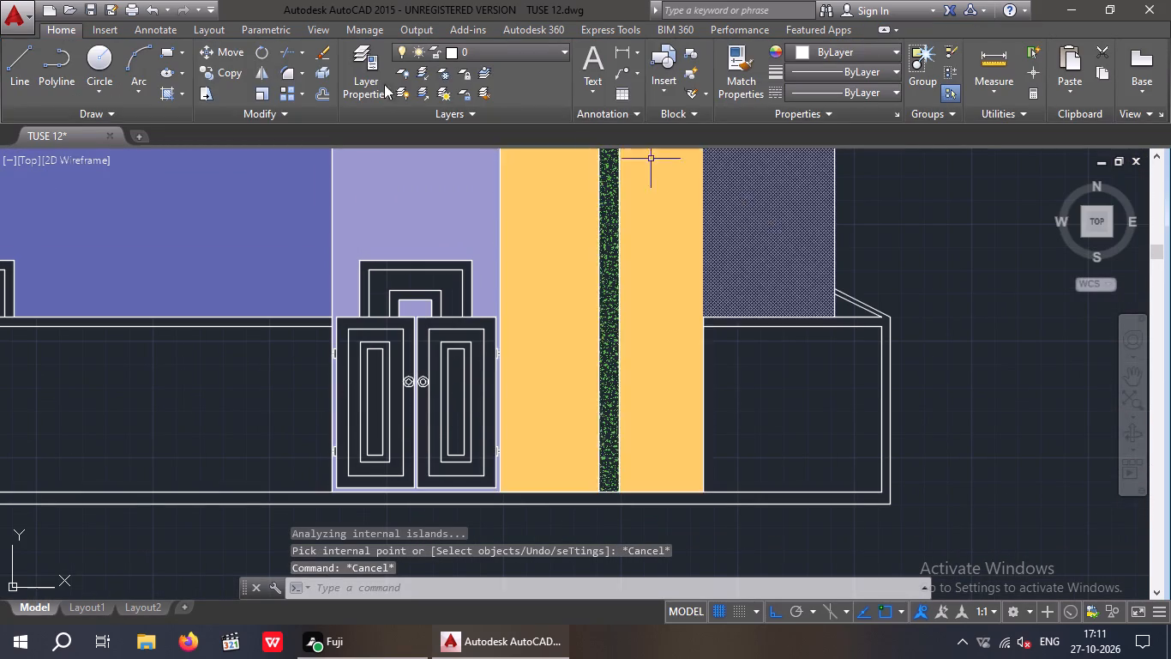
Apply a solid hatch in colour 227 to the outer and inner frame bands of the nested rectangles above the main door.
left_click(171, 94)
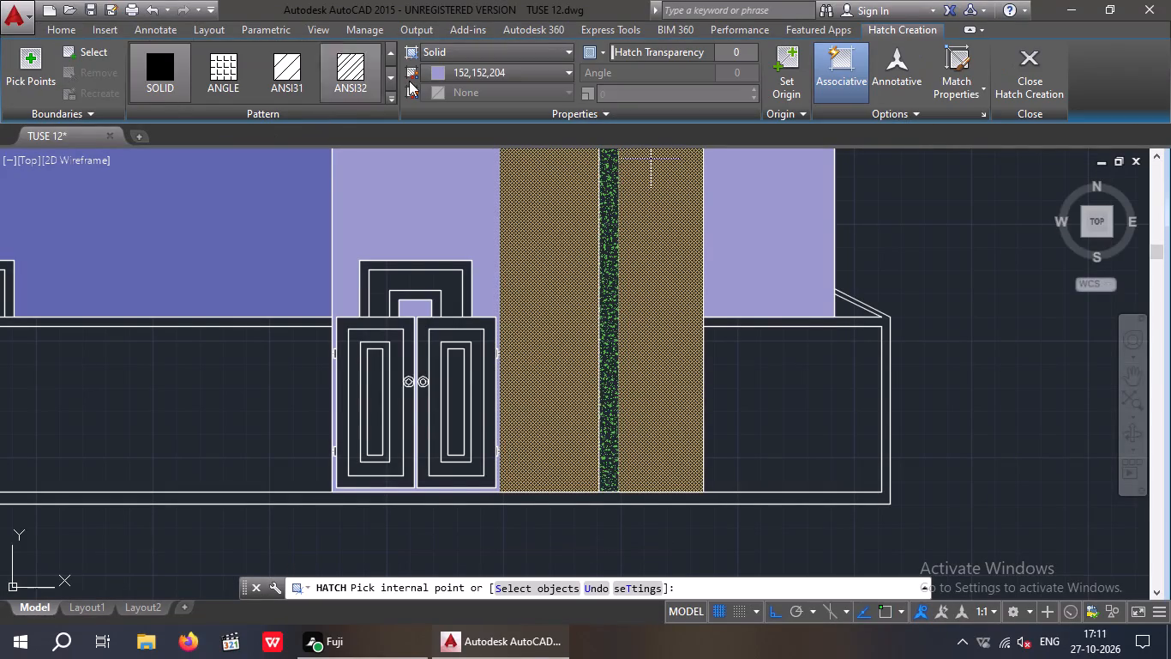
left_click(477, 76)
left_click(436, 305)
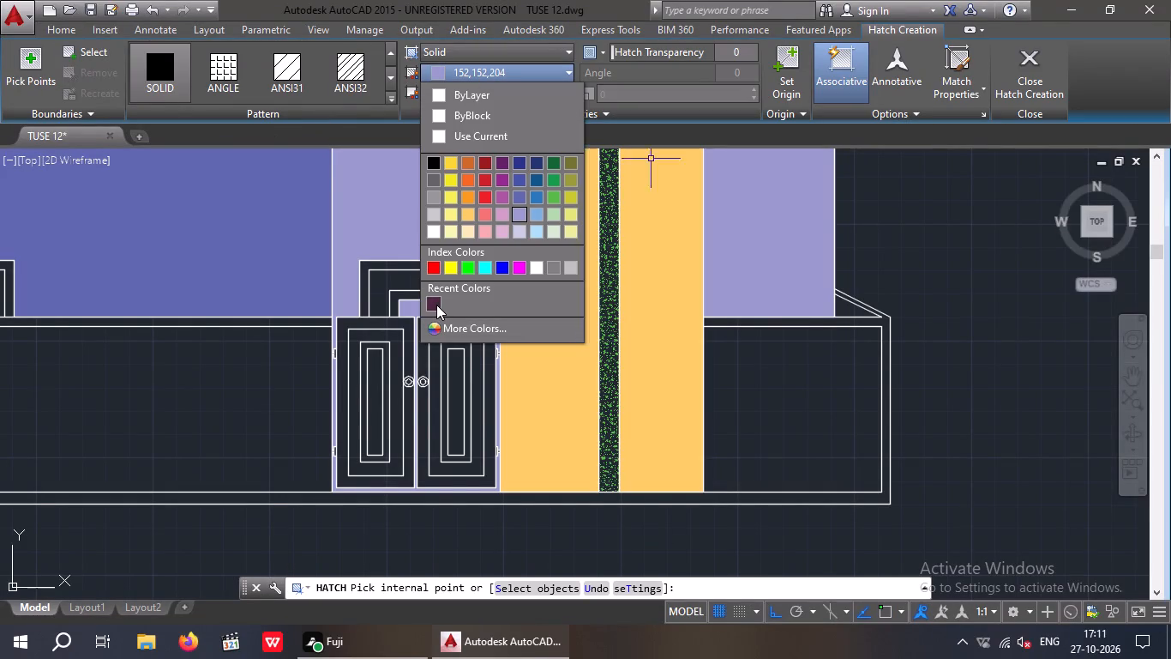
scroll(381, 264, "up", 2)
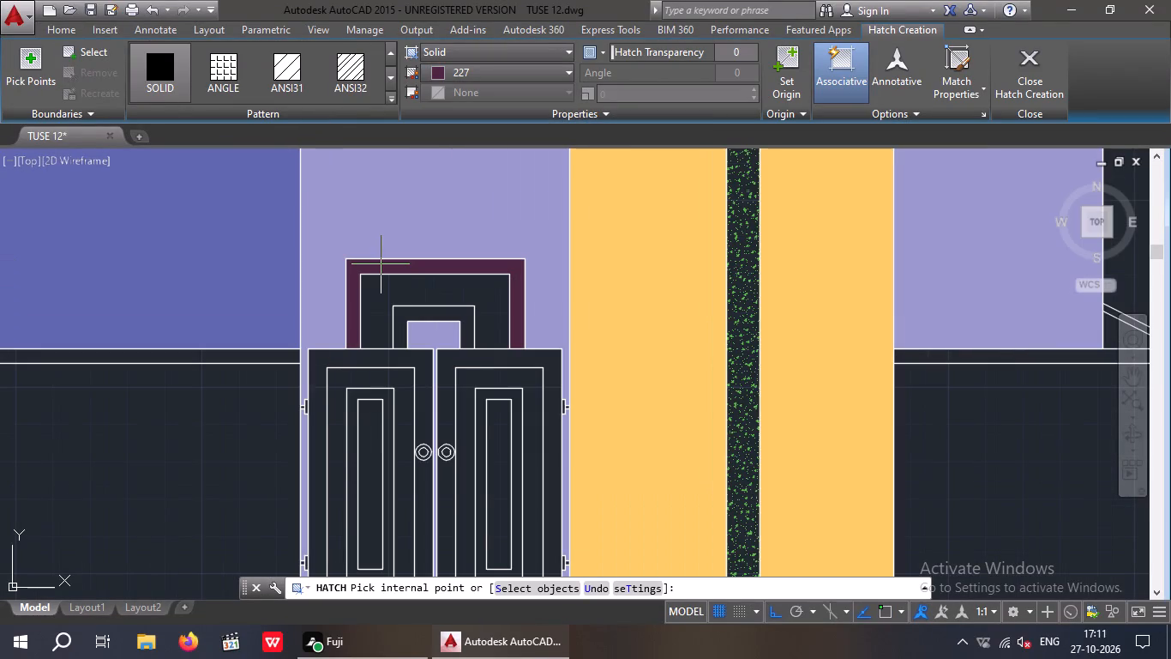
left_click(381, 264)
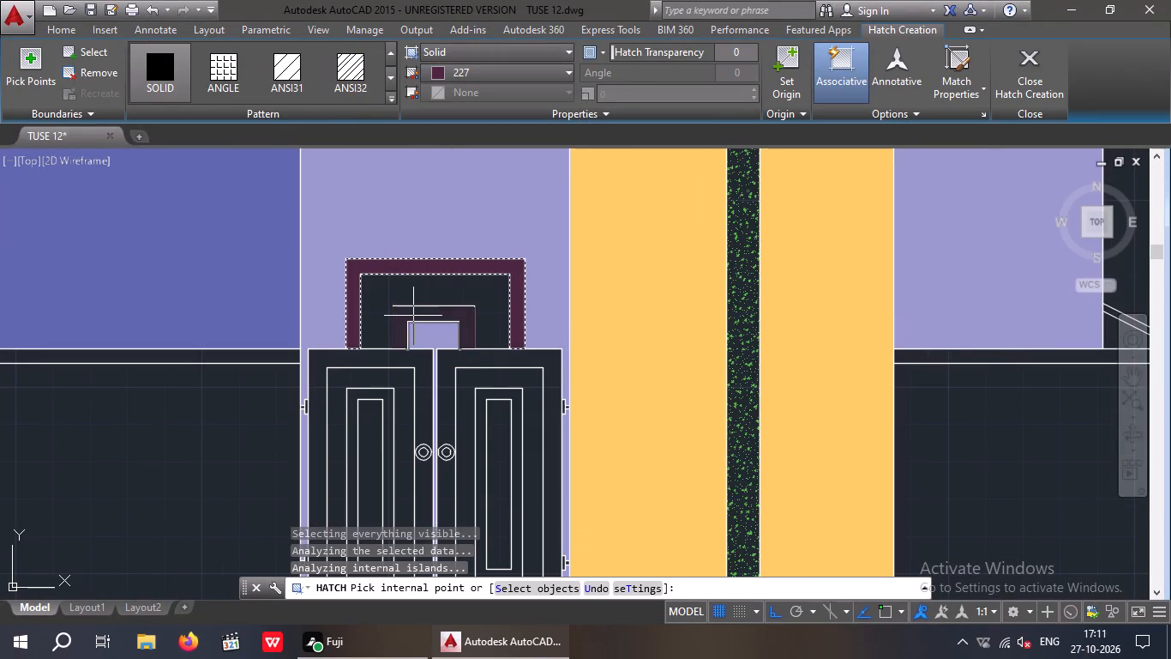
left_click(413, 316)
scroll(525, 317, "down", 2)
Apply the same colour 227 solid hatch to the outer and inner frame bands of the nested rectangles on the blue wall.
middle_click_drag(256, 350, 662, 391)
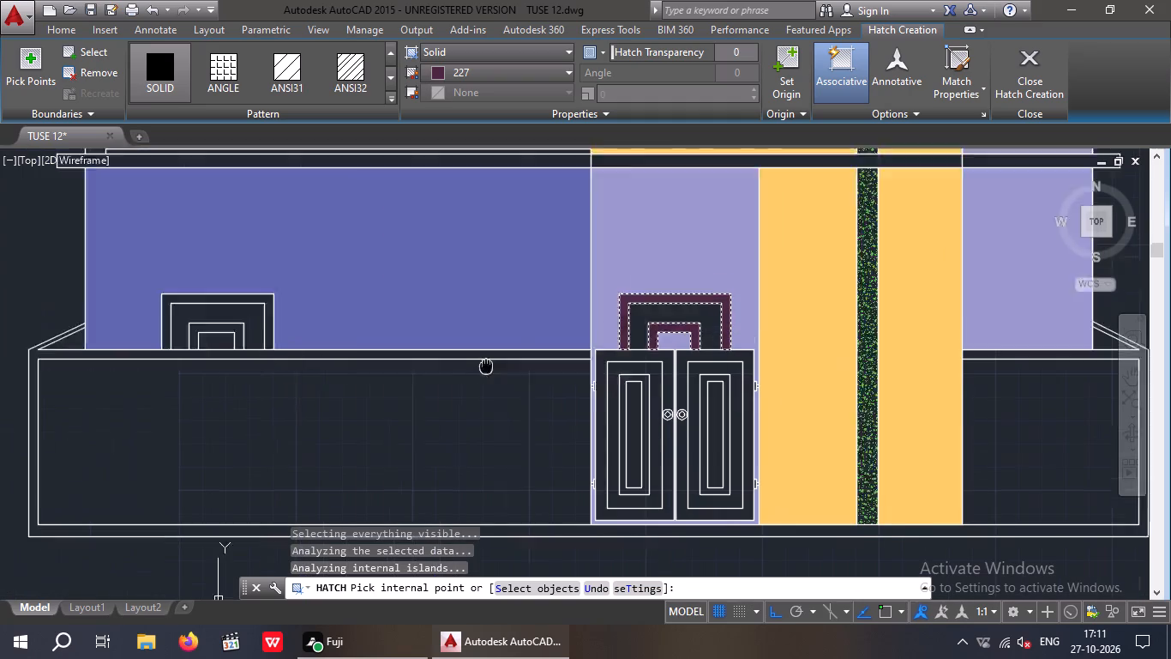
middle_click_drag(662, 391, 664, 392)
scroll(376, 323, "up", 2)
left_click(369, 333)
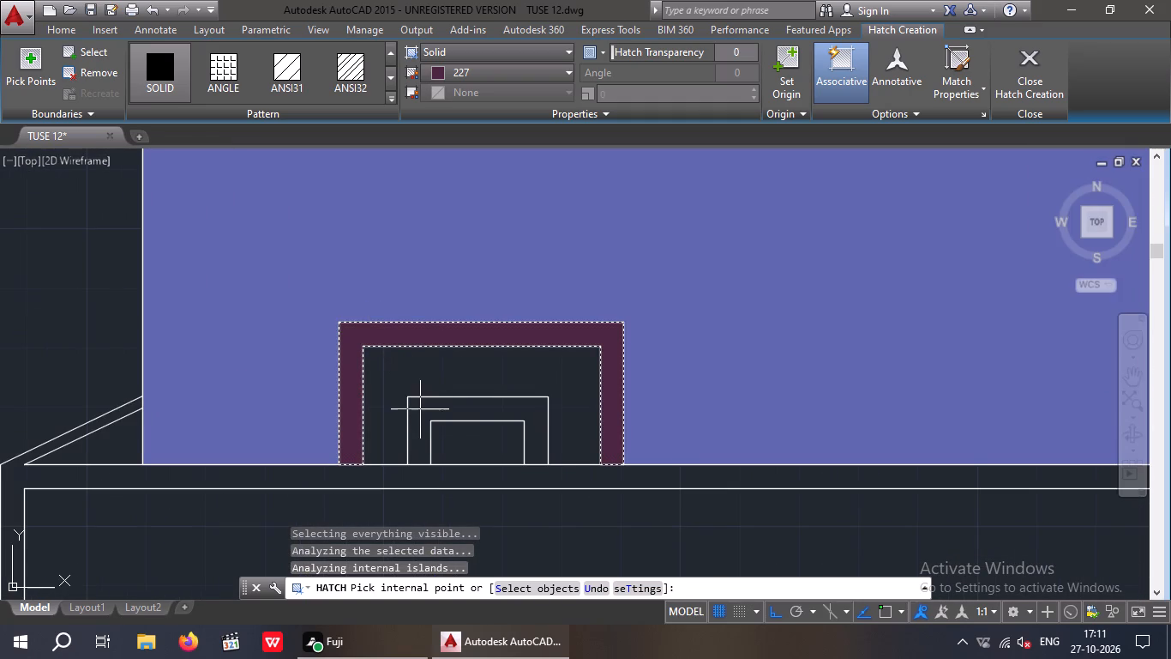
left_click(427, 412)
scroll(427, 399, "down", 2)
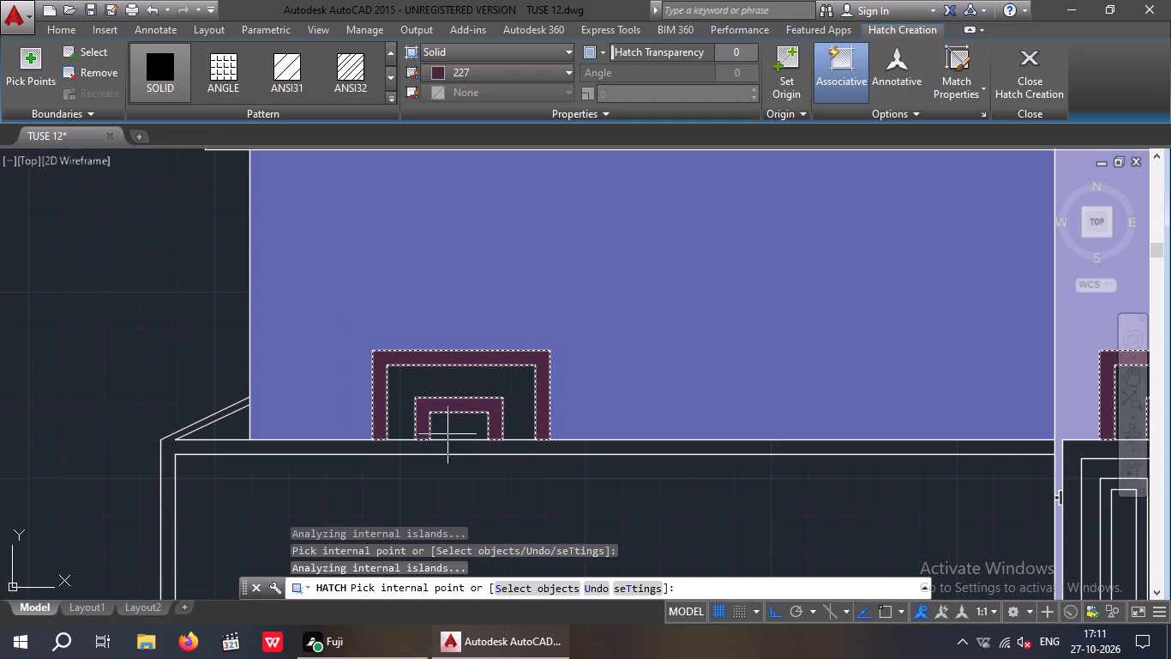
key("Escape")
Apply a solid black (0,0,0) hatch to both parts of the upper hinges on either side of the double door.
middle_click_drag(487, 384, 352, 346)
scroll(361, 333, "down", 2)
middle_click_drag(400, 401, 373, 432)
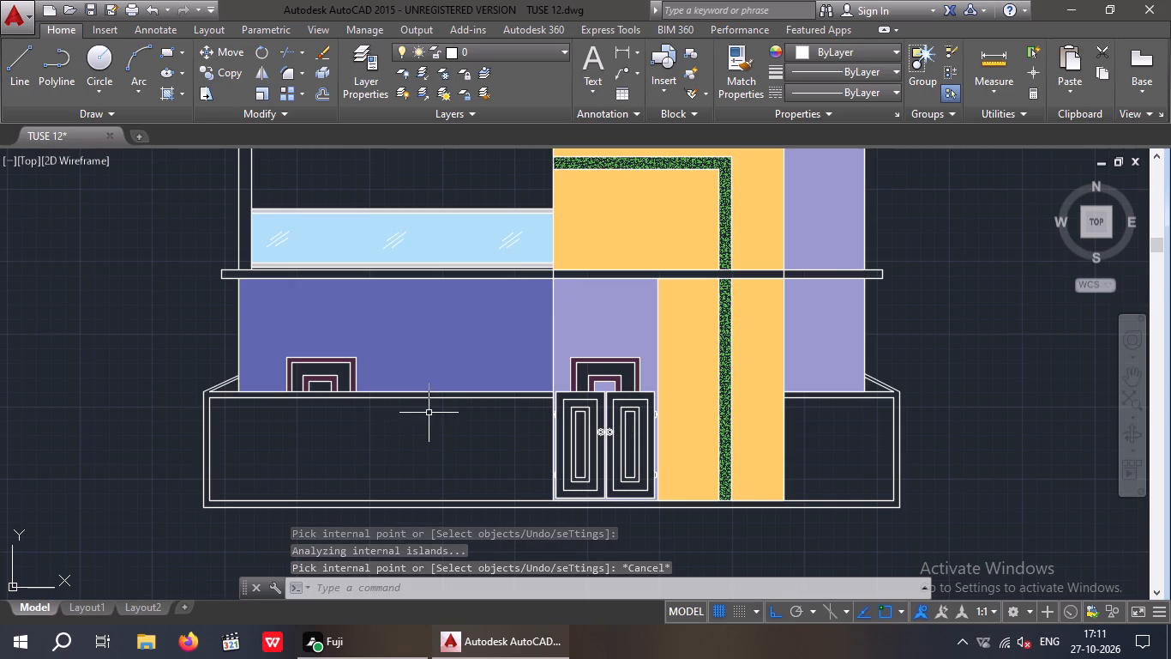
middle_click_drag(399, 467, 380, 530)
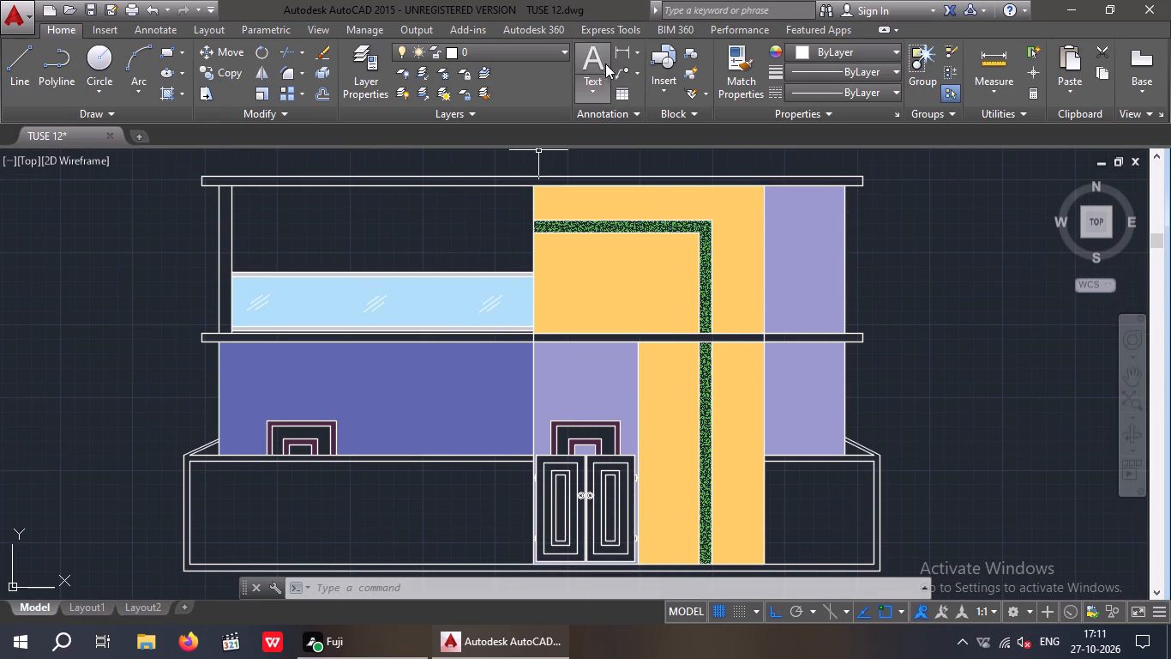
left_click(161, 97)
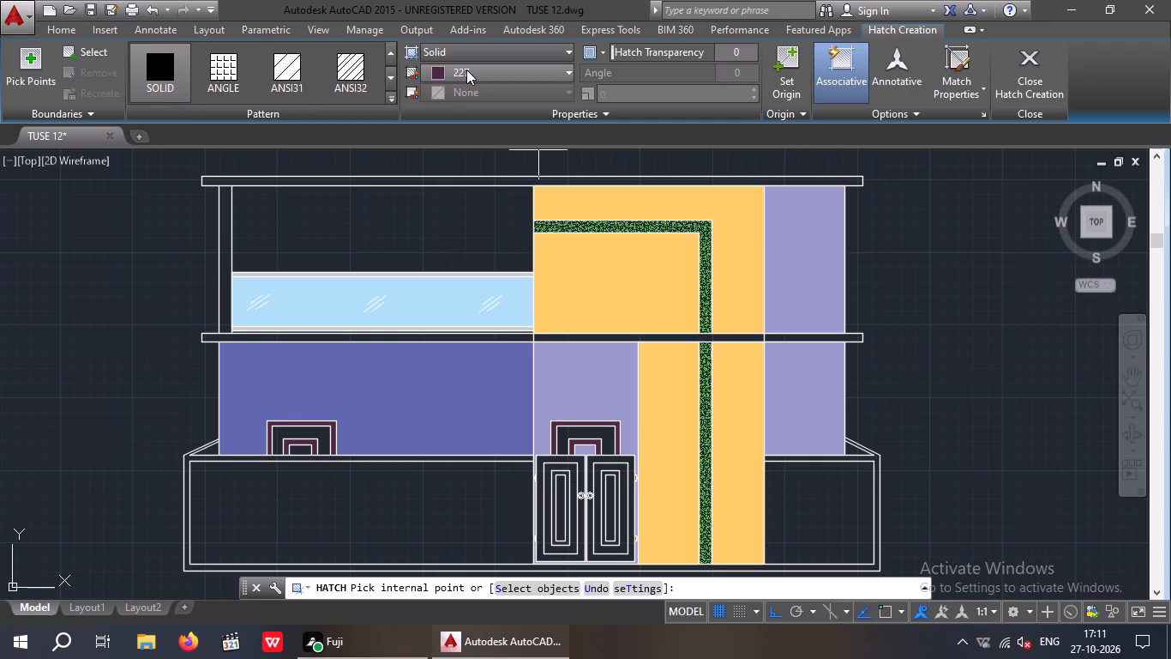
left_click(466, 70)
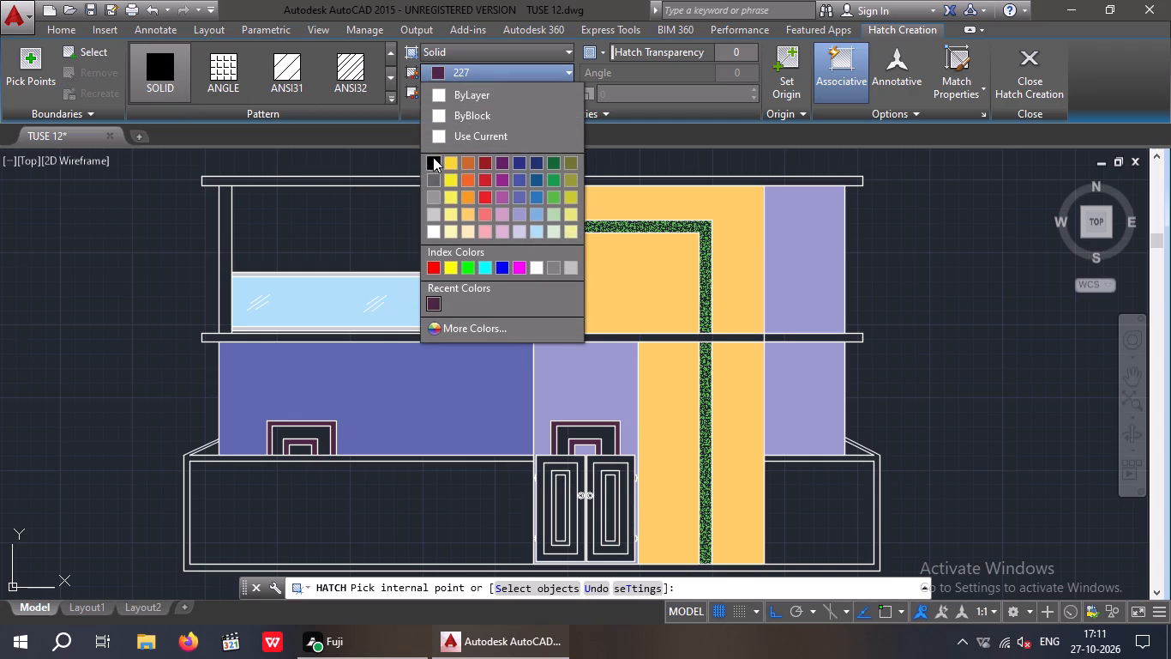
left_click(433, 157)
scroll(595, 546, "up", 2)
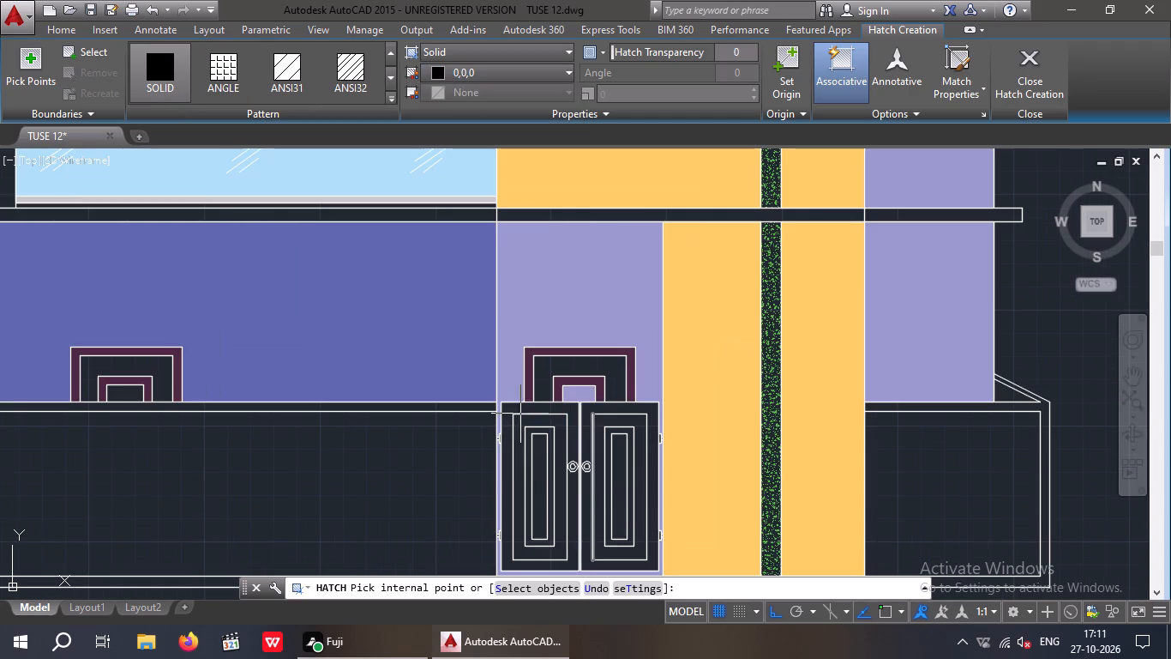
scroll(508, 408, "up", 11)
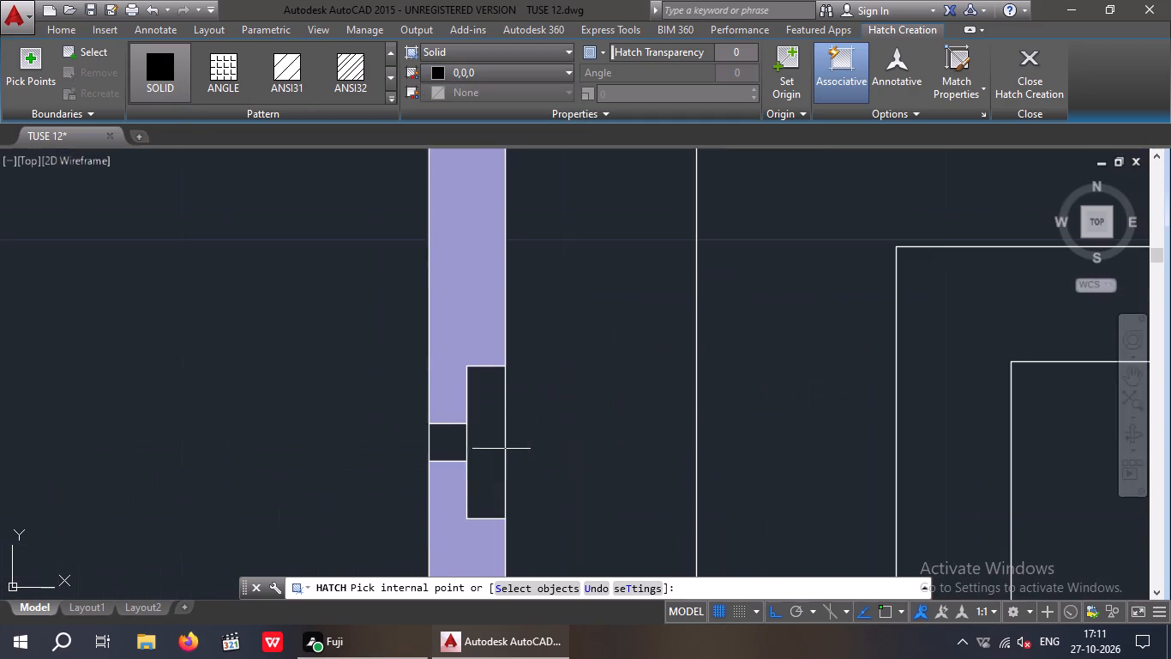
left_click(482, 450)
left_click(449, 449)
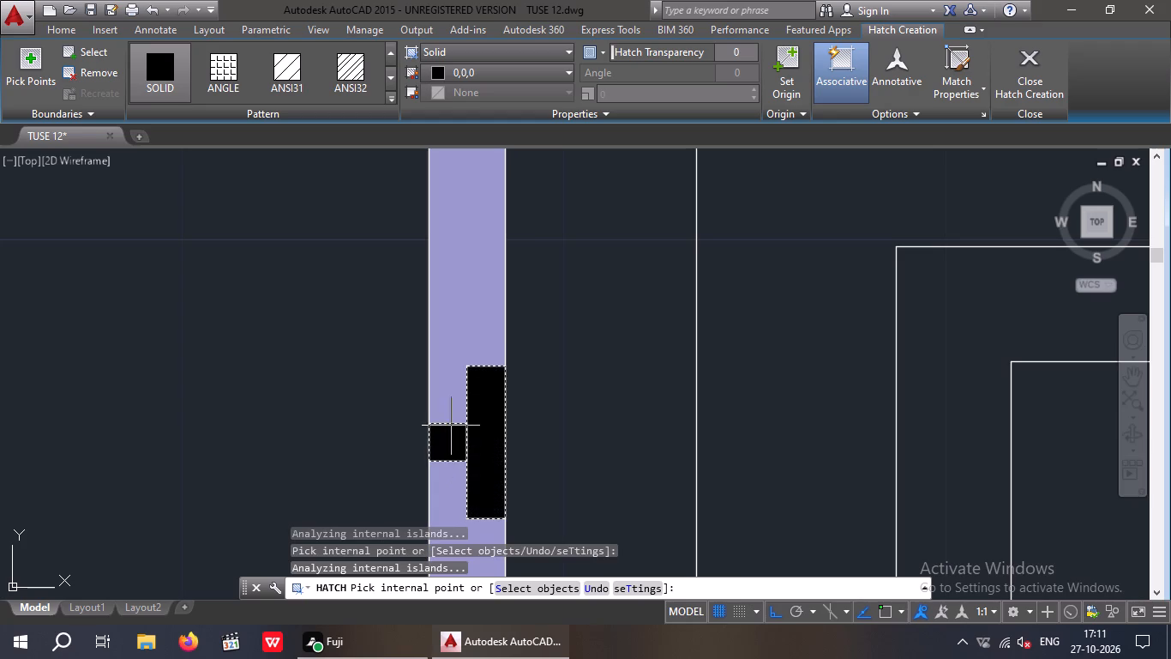
scroll(436, 377, "down", 5)
middle_click_drag(850, 420, 237, 415)
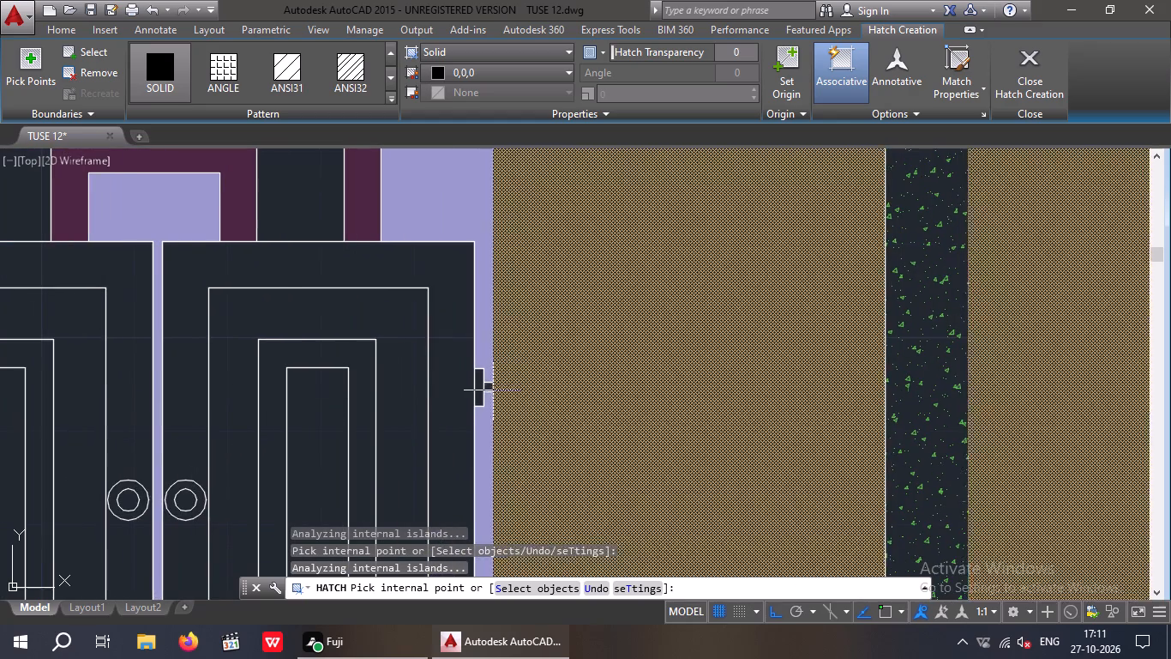
scroll(482, 387, "up", 5)
left_click(498, 399)
left_click(429, 413)
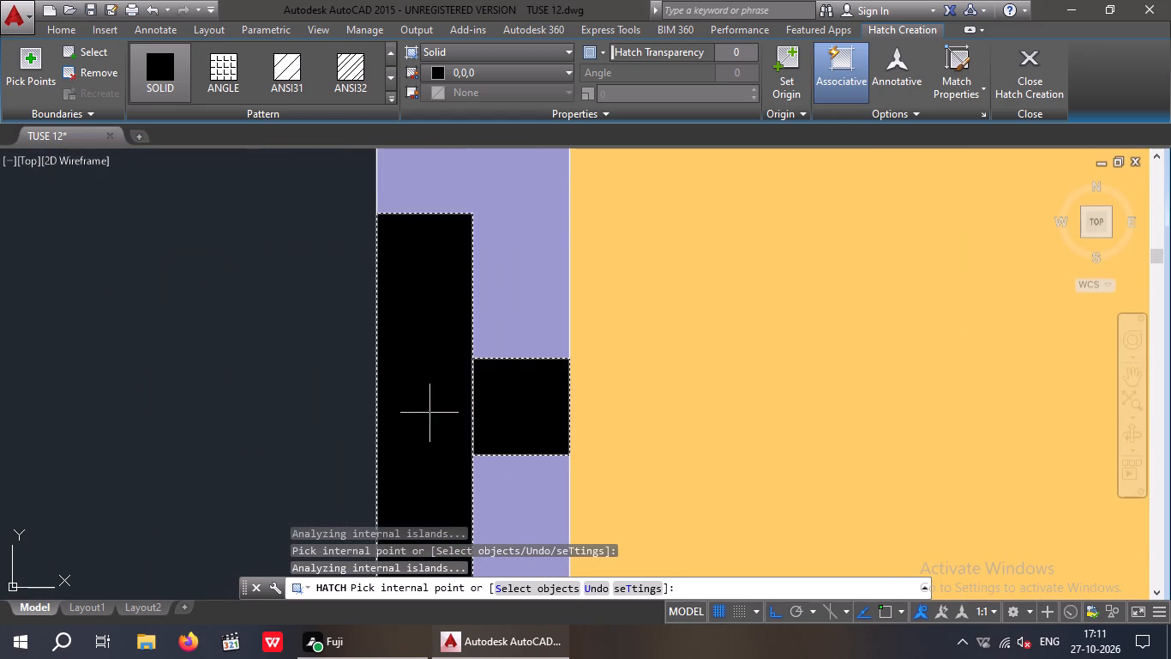
Fill both parts of the lower hinges on either side of the double door with the solid black hatch.
scroll(419, 336, "down", 9)
middle_click_drag(377, 438, 380, 264)
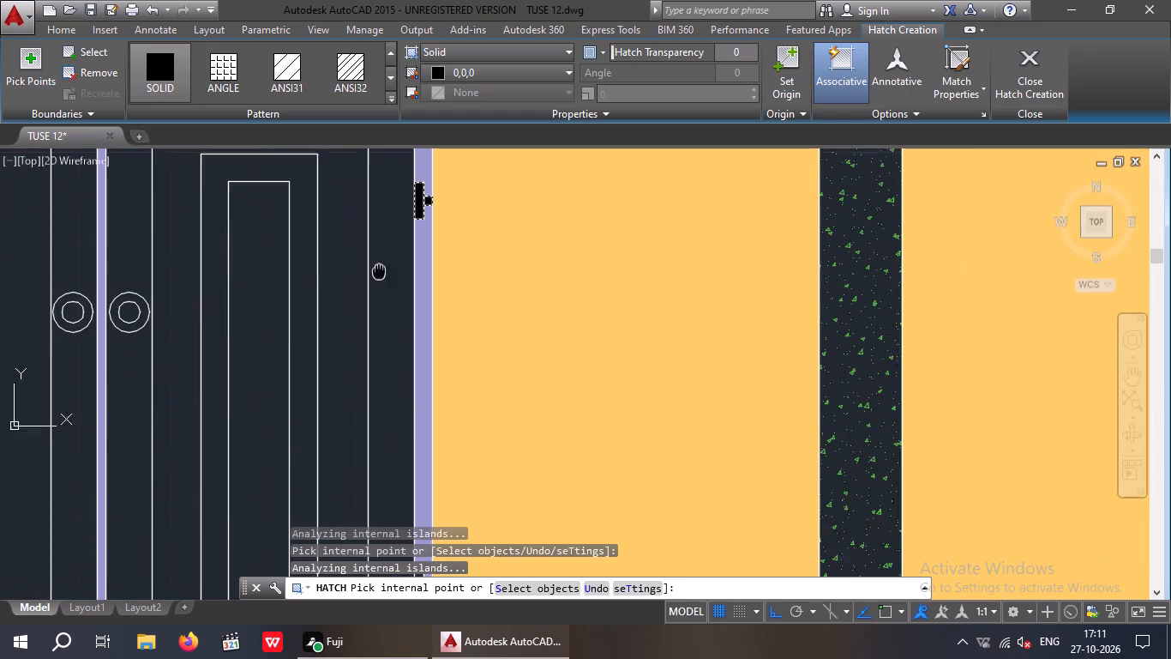
middle_click_drag(362, 400, 399, 207)
scroll(448, 358, "up", 5)
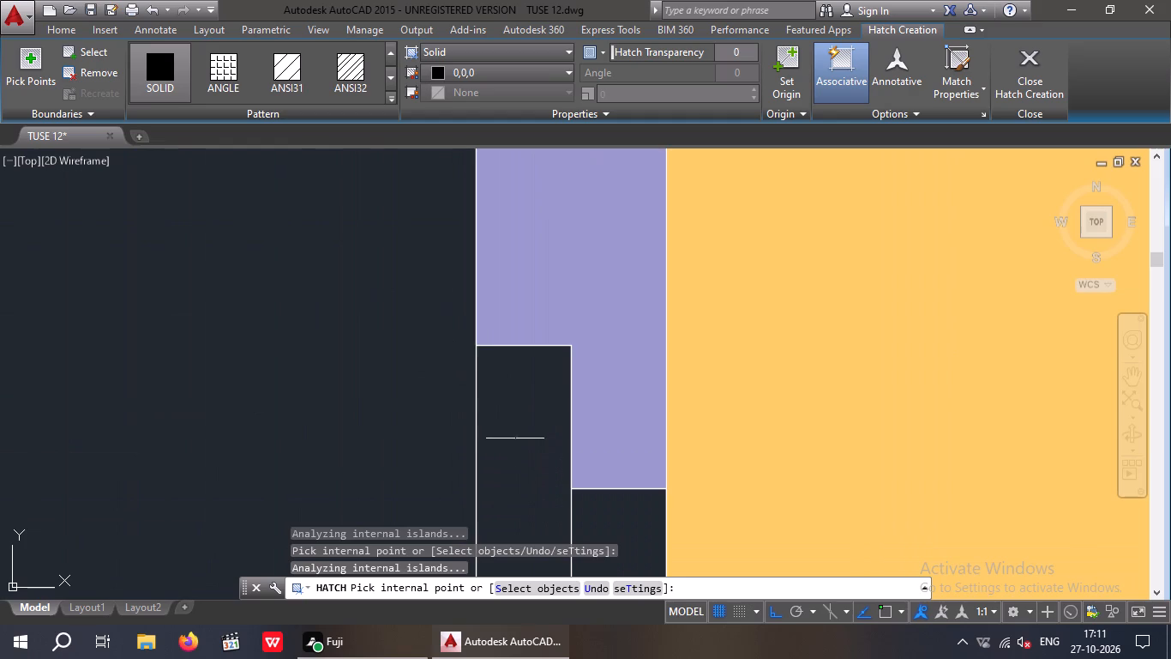
left_click(514, 438)
scroll(478, 379, "down", 4)
scroll(507, 406, "up", 5)
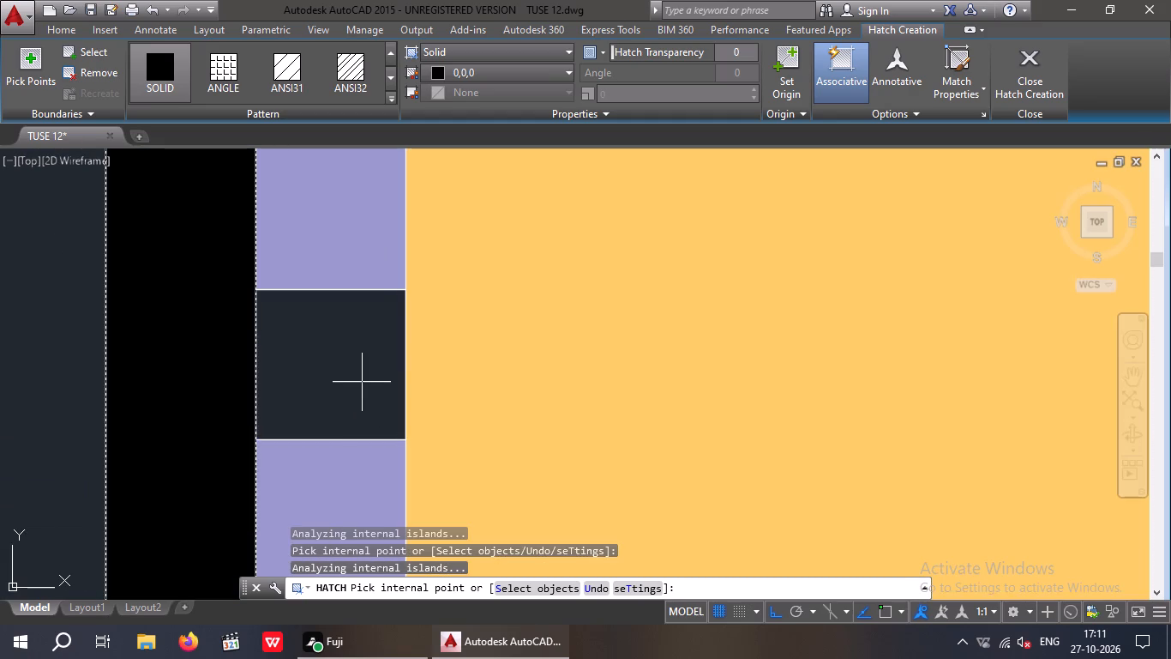
left_click(359, 381)
scroll(363, 368, "down", 8)
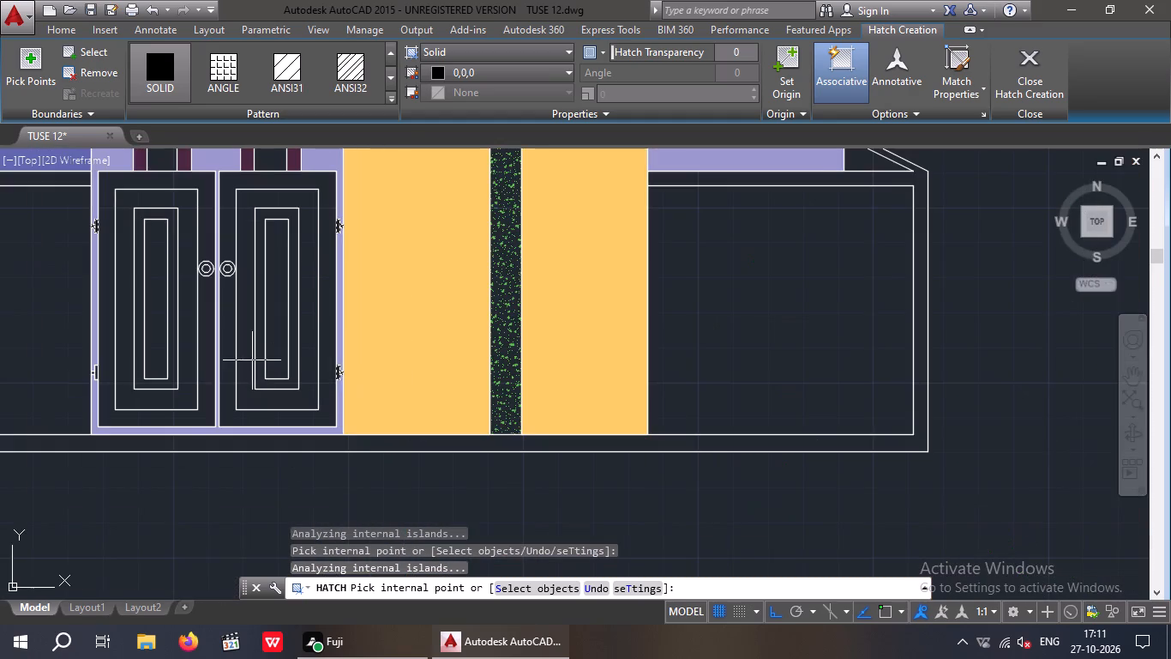
middle_click_drag(263, 368, 482, 370)
scroll(338, 373, "up", 5)
middle_click_drag(179, 382, 372, 390)
scroll(265, 383, "up", 2)
left_click(270, 380)
left_click(204, 385)
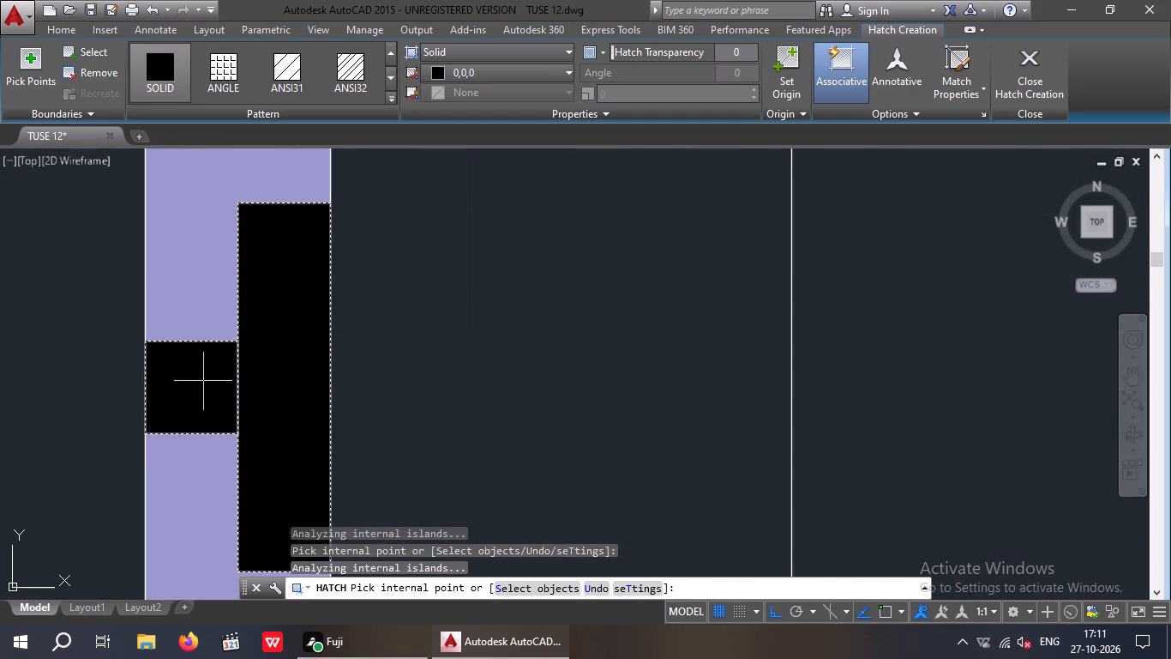
Apply the solid black hatch to the outer frame bands of both leaves of the double door.
scroll(210, 367, "down", 4)
scroll(348, 347, "down", 2)
middle_click_drag(343, 379, 320, 493)
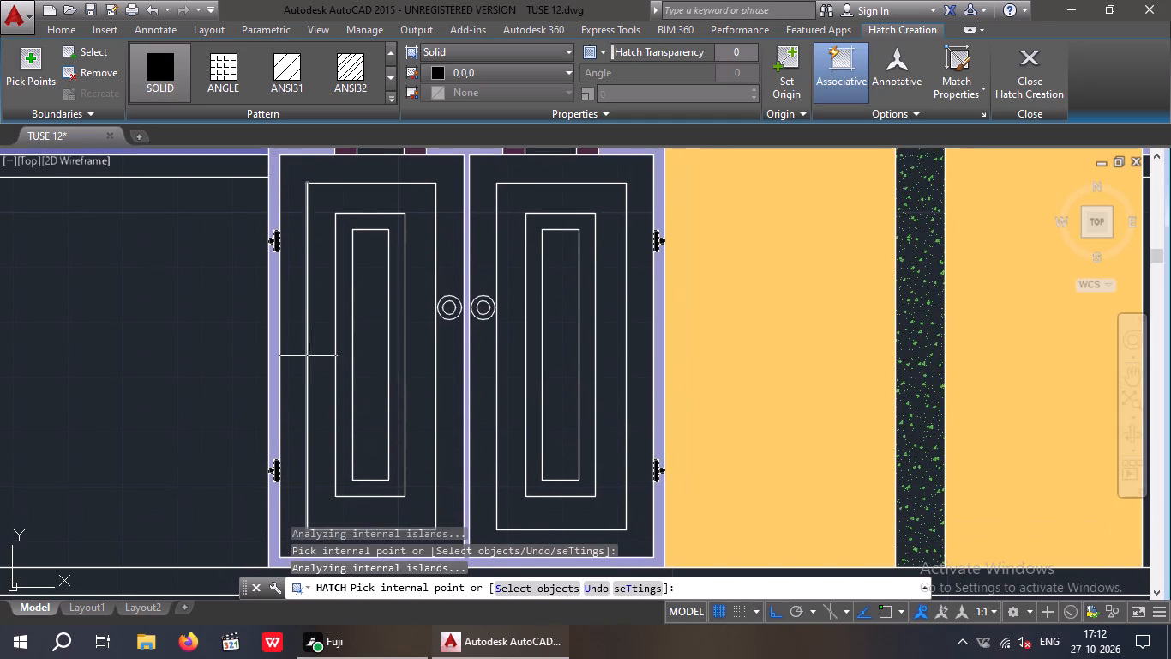
left_click(294, 330)
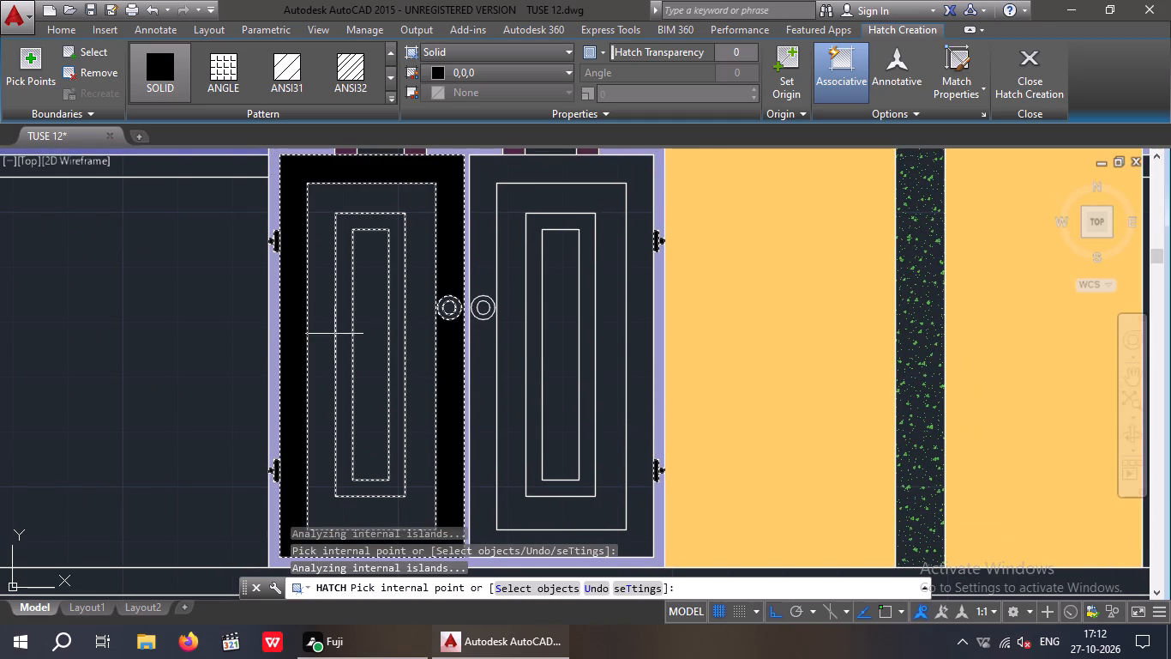
left_click(485, 415)
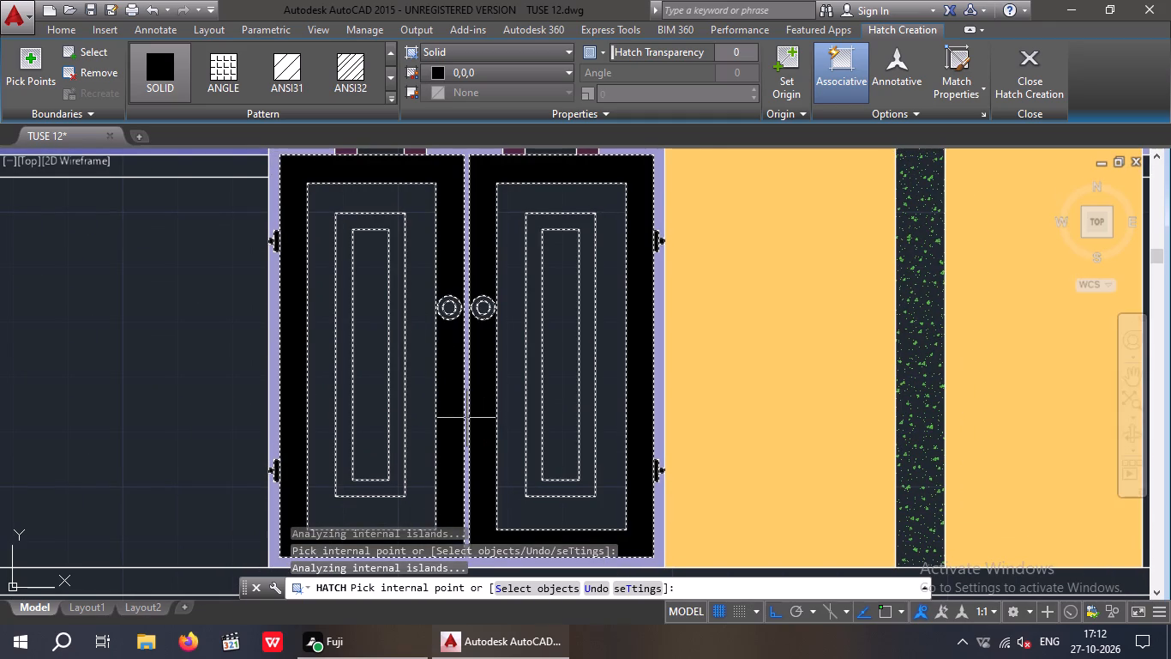
left_click(344, 368)
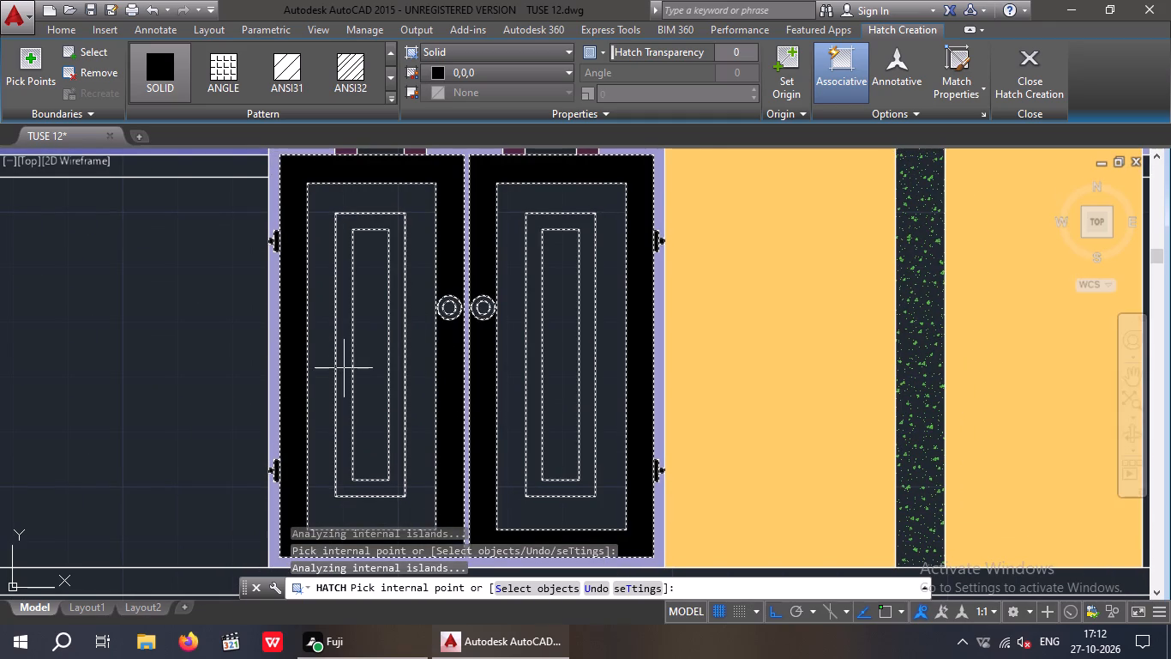
key("Escape")
key("Escape")
key("Escape")
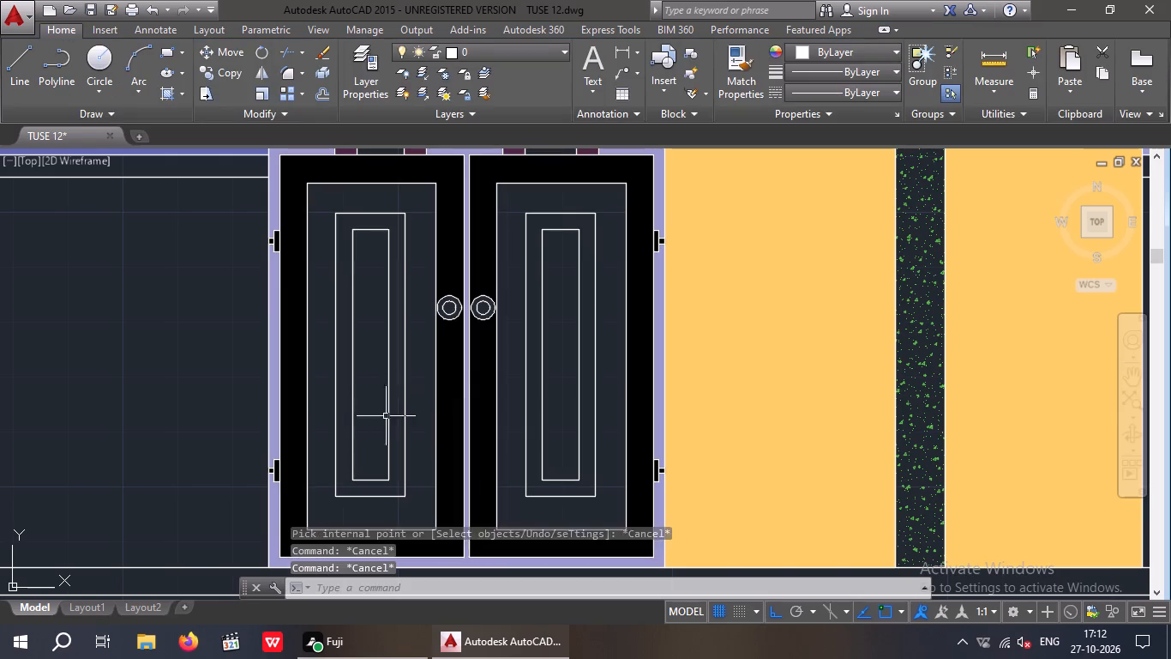
key("Escape")
key("Escape")
key("Escape")
Apply a solid black (0,0,0) hatch to the narrow inner band around the central panel of each door leaf.
left_click(164, 94)
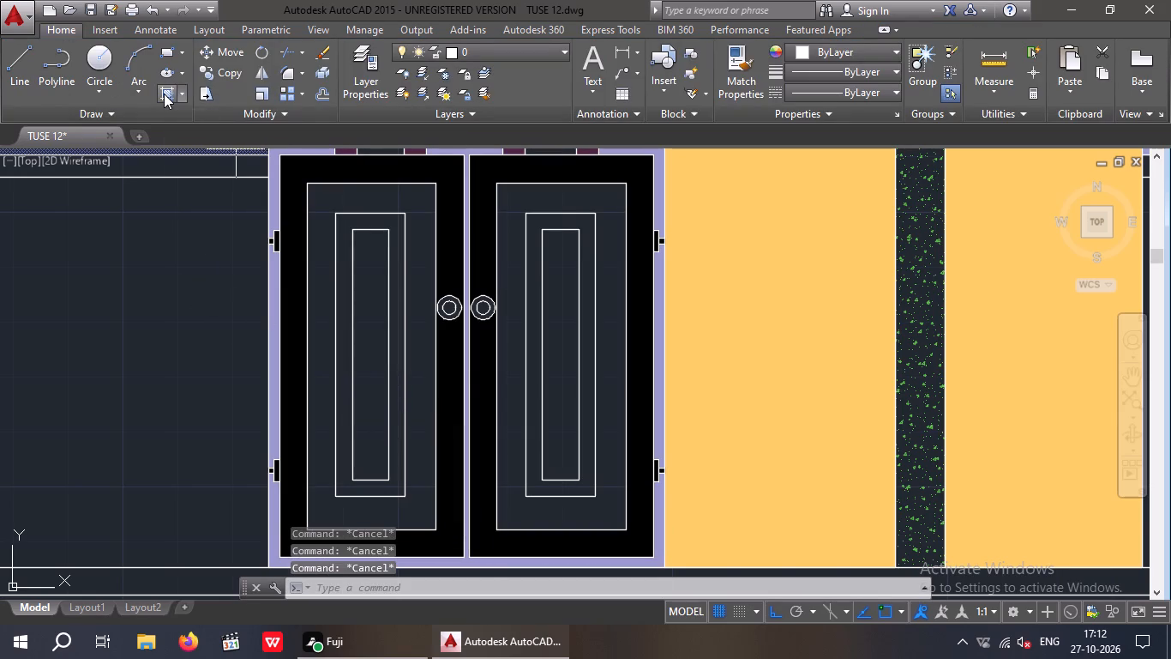
left_click(343, 373)
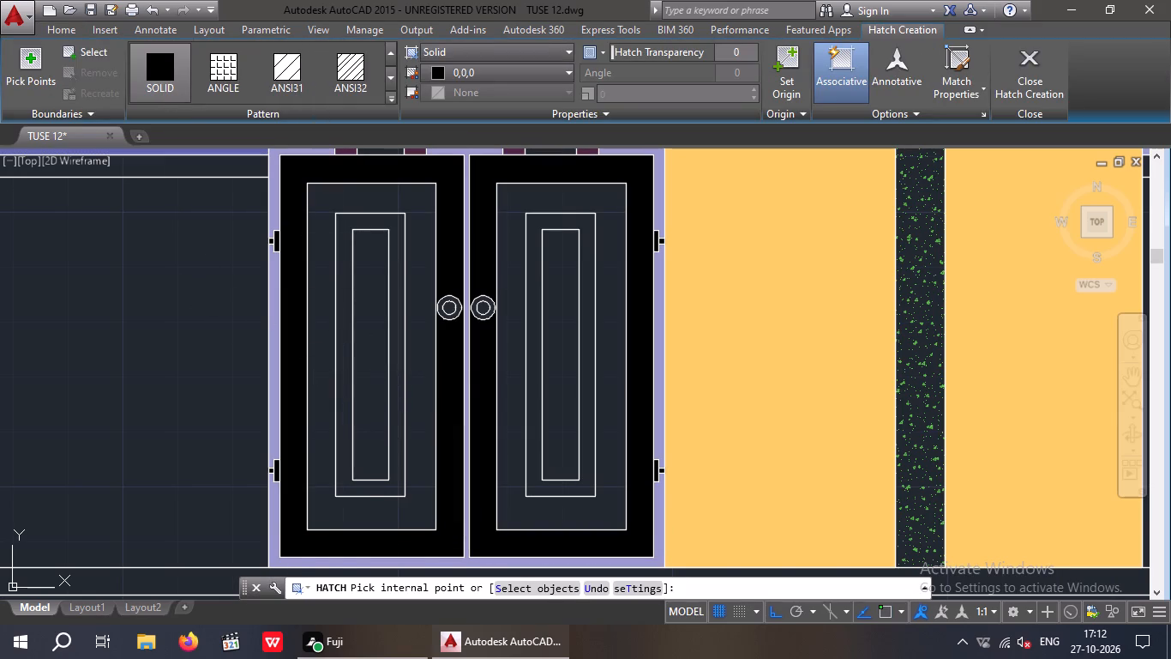
left_click(536, 432)
key("Escape")
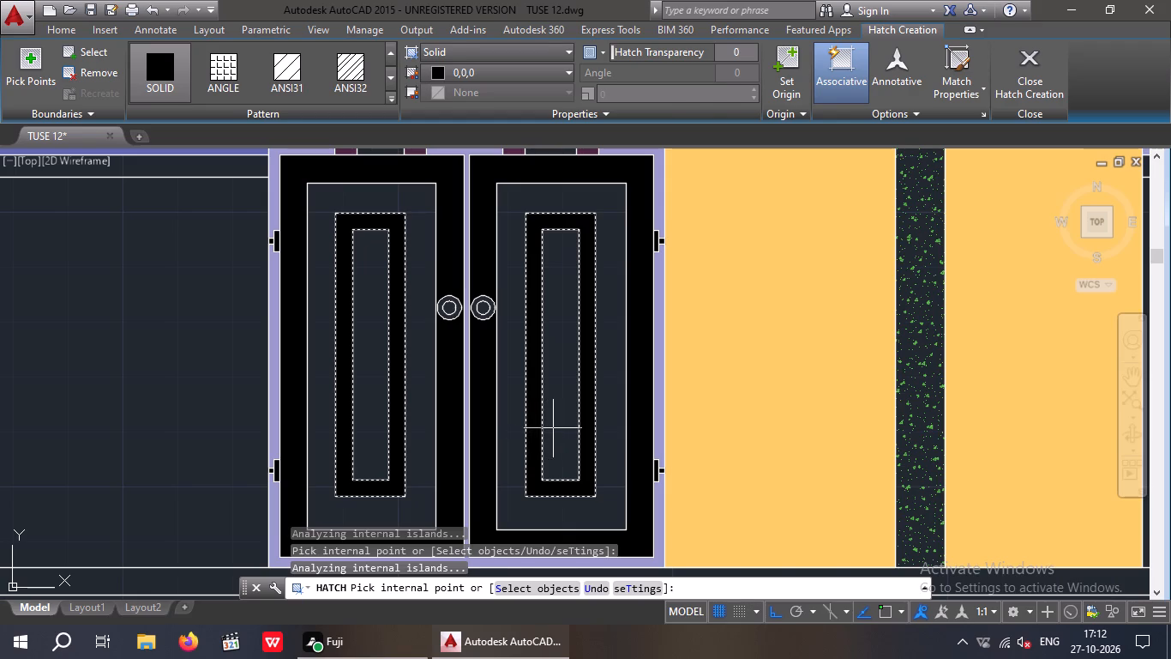
key("Escape")
Fill the outer rings of both round door knobs with a solid hatch in colour 99,100,102.
middle_click_drag(459, 394, 453, 442)
scroll(429, 396, "down", 2)
middle_click_drag(392, 404, 393, 405)
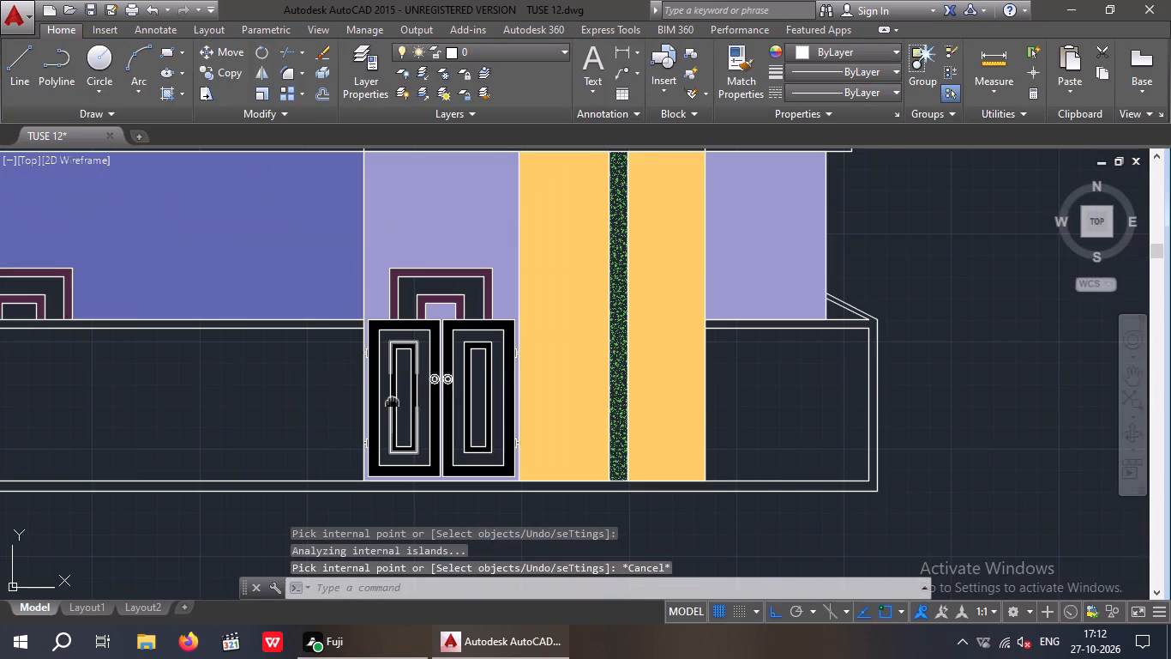
middle_click_drag(393, 405, 405, 435)
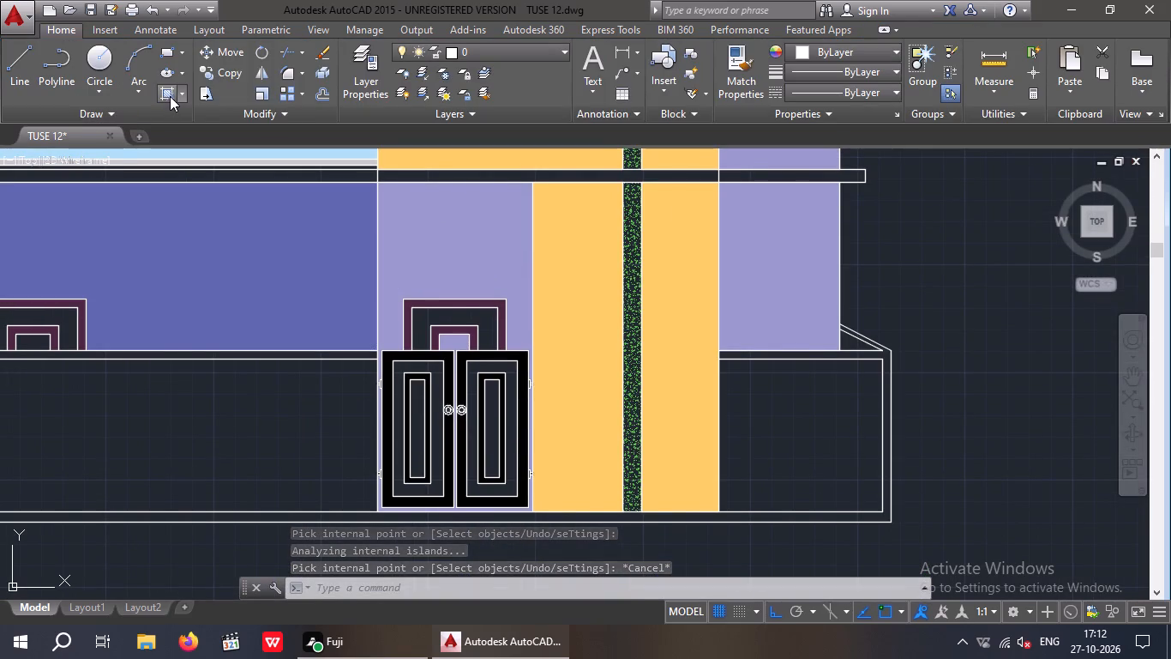
left_click(170, 96)
left_click(483, 72)
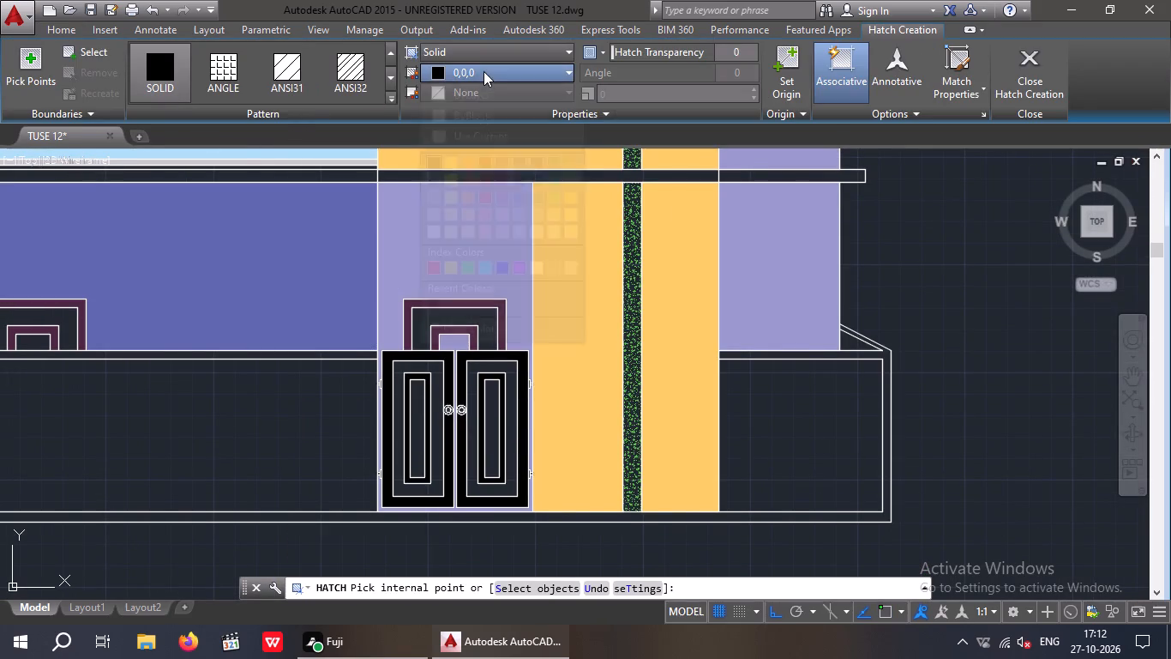
left_click(430, 179)
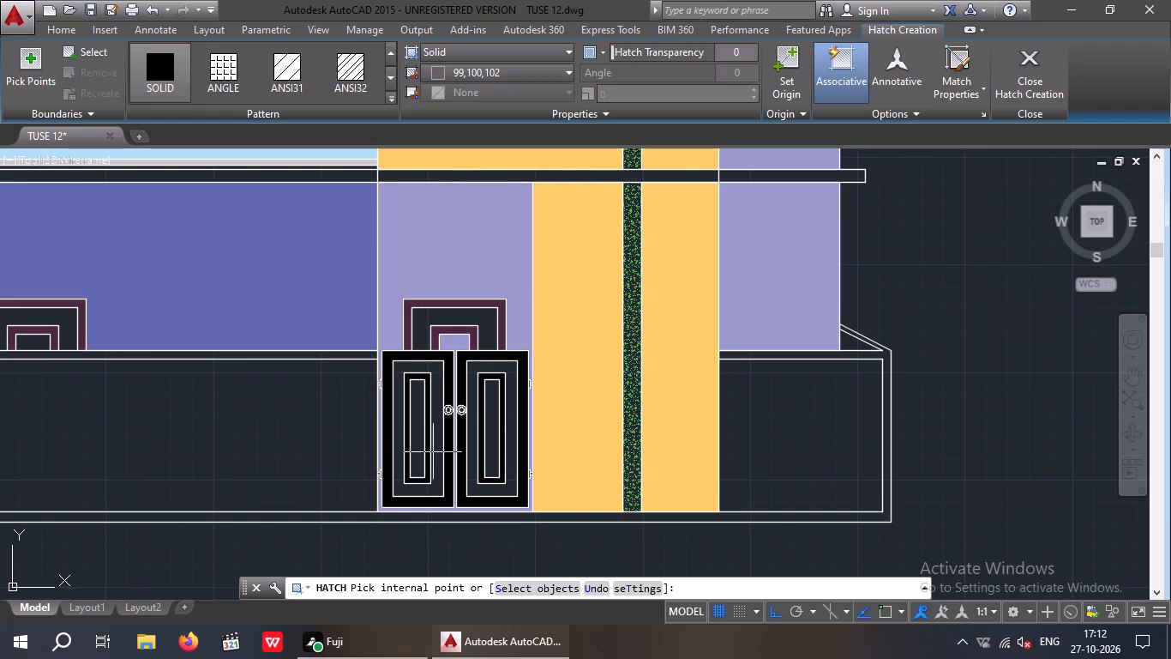
scroll(450, 413, "up", 7)
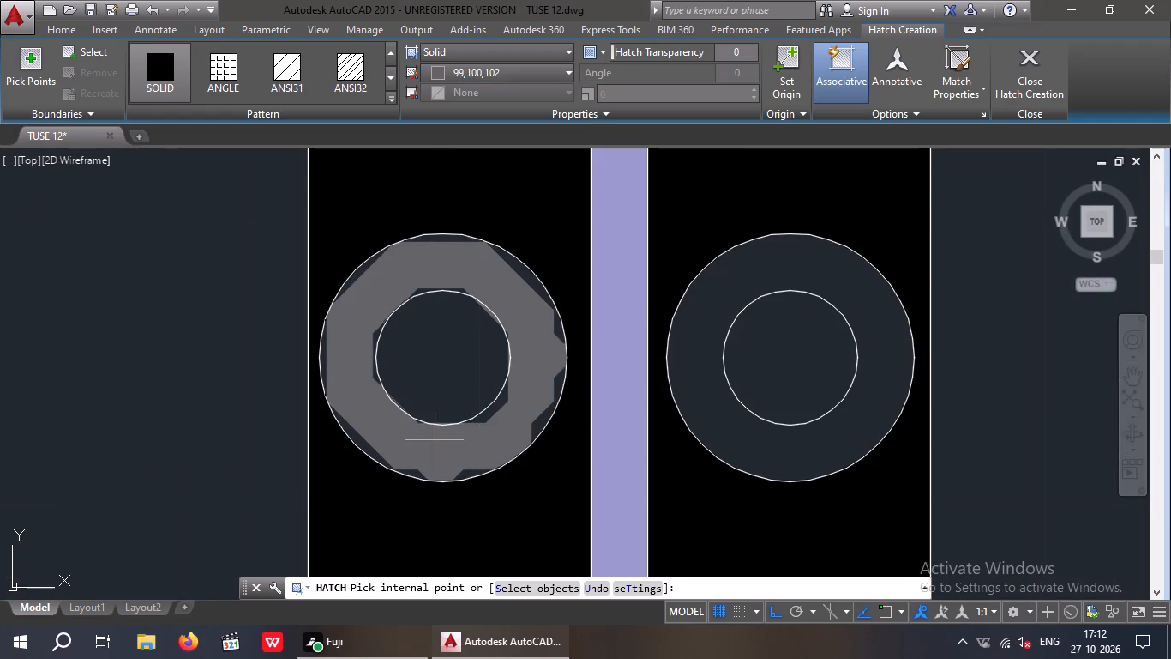
left_click(435, 440)
left_click(768, 444)
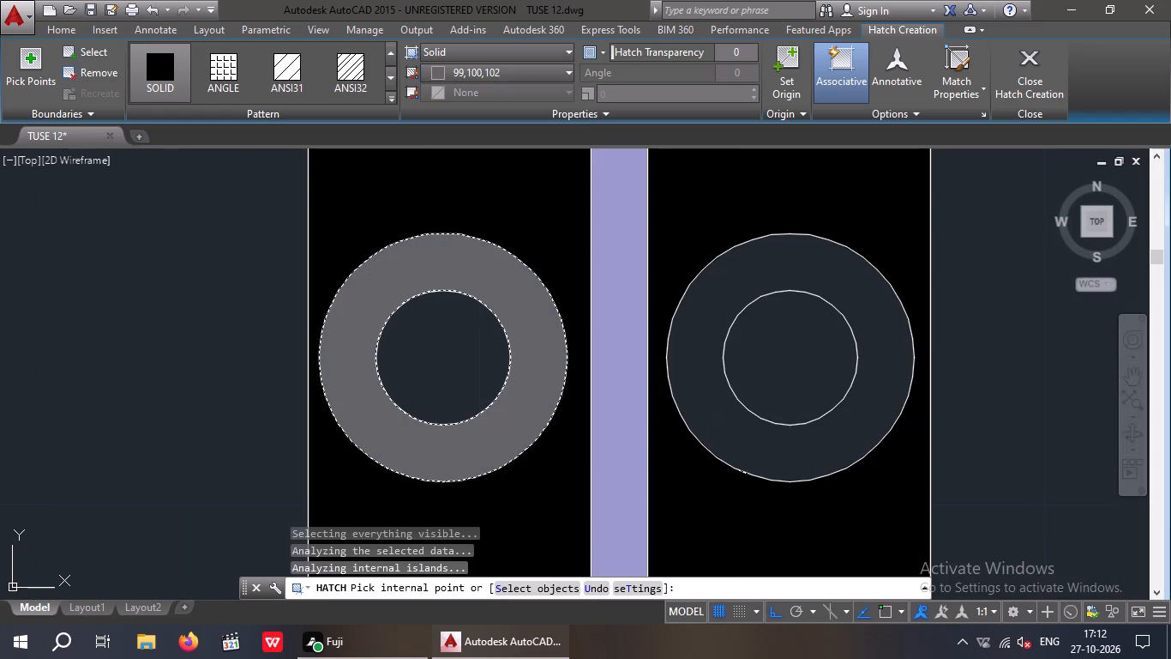
key("Escape")
key("Escape")
key("Escape")
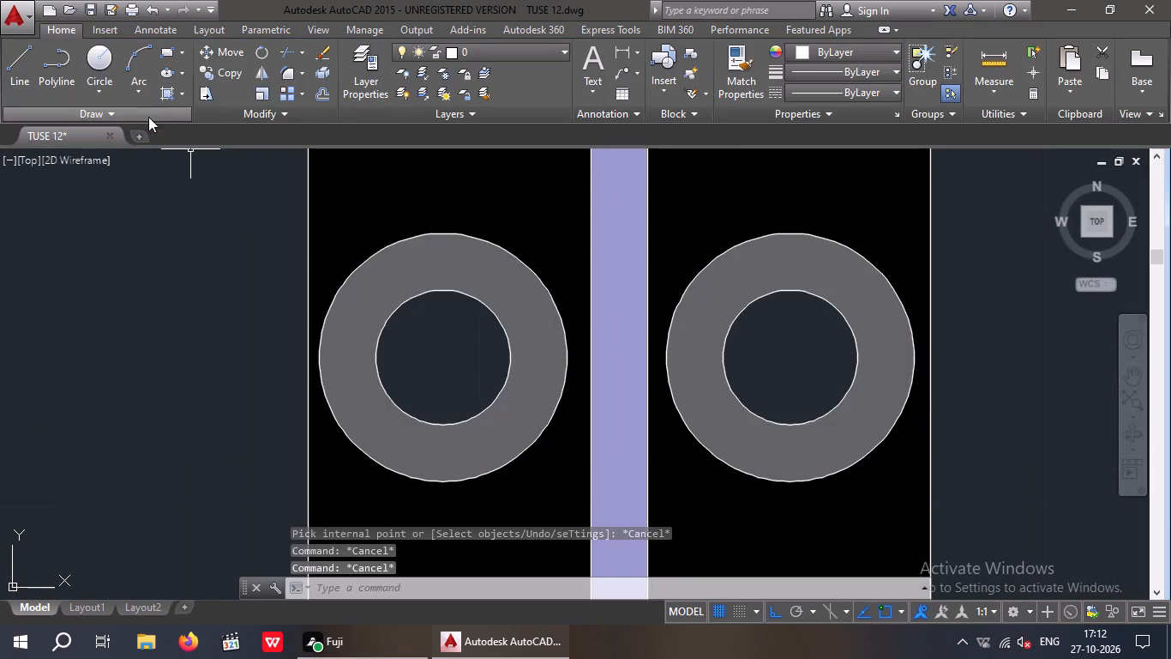
Fill the inner circles of both door knobs with a solid hatch in colour 147,149,152.
left_click(165, 89)
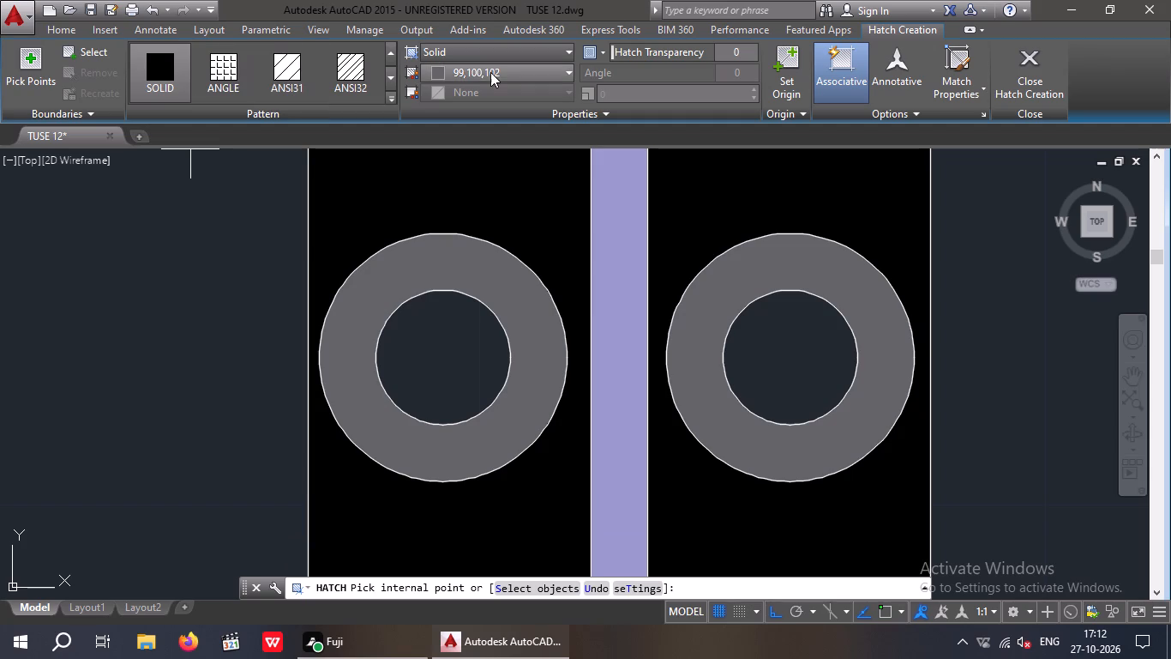
left_click(491, 72)
left_click(434, 200)
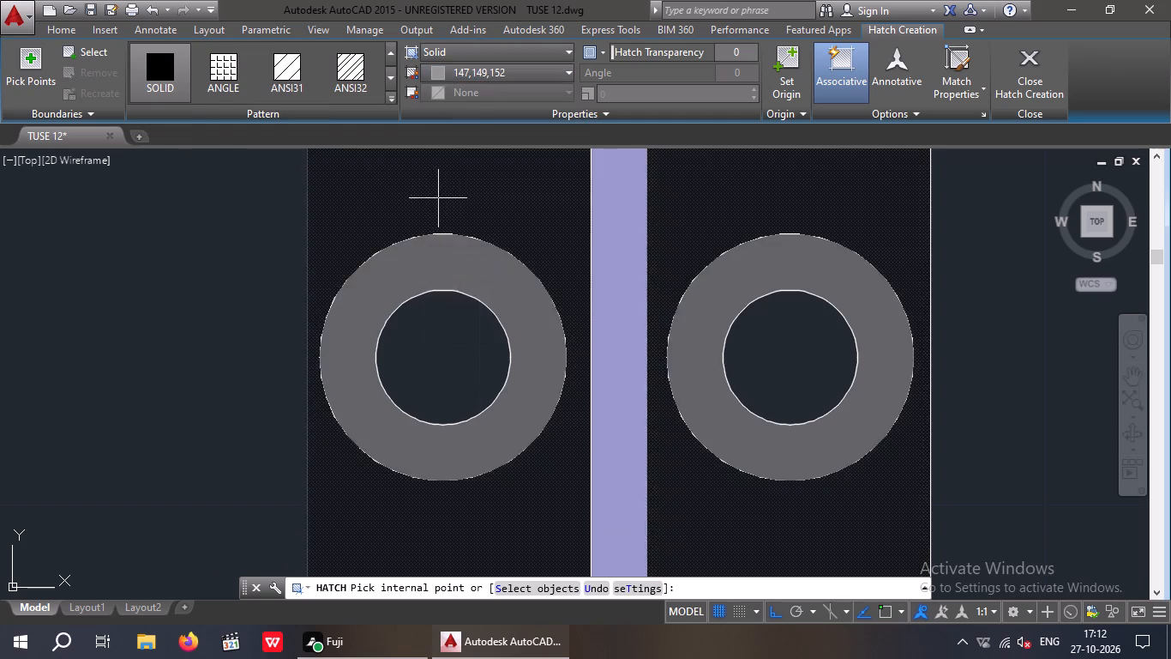
left_click(453, 338)
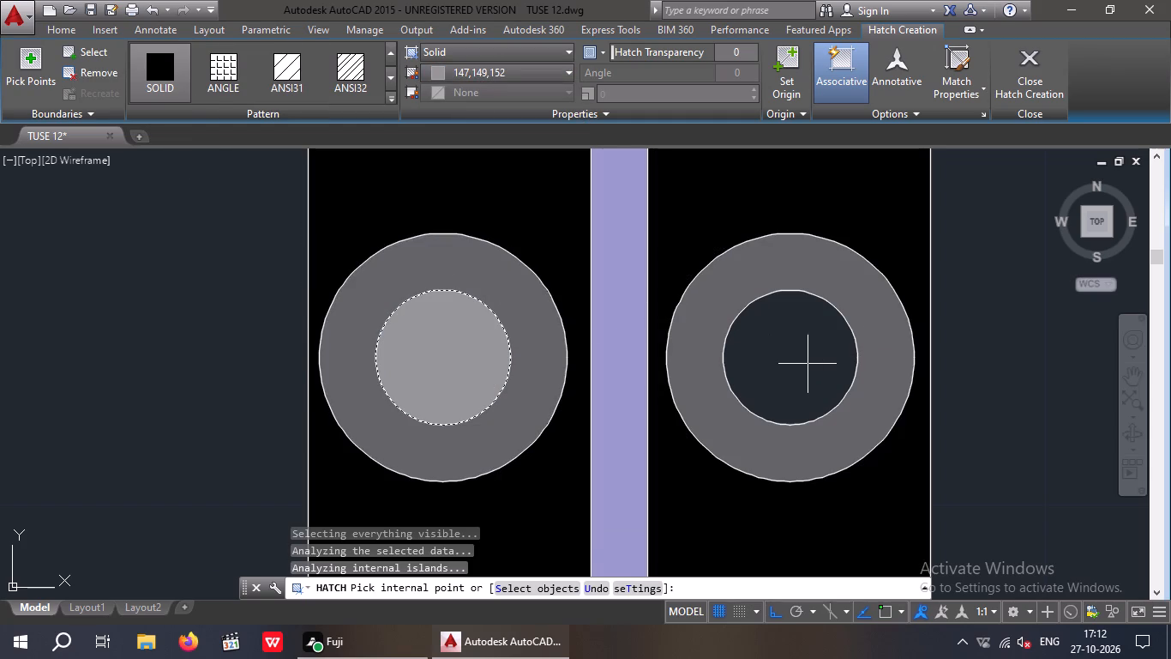
left_click(791, 358)
key("Escape")
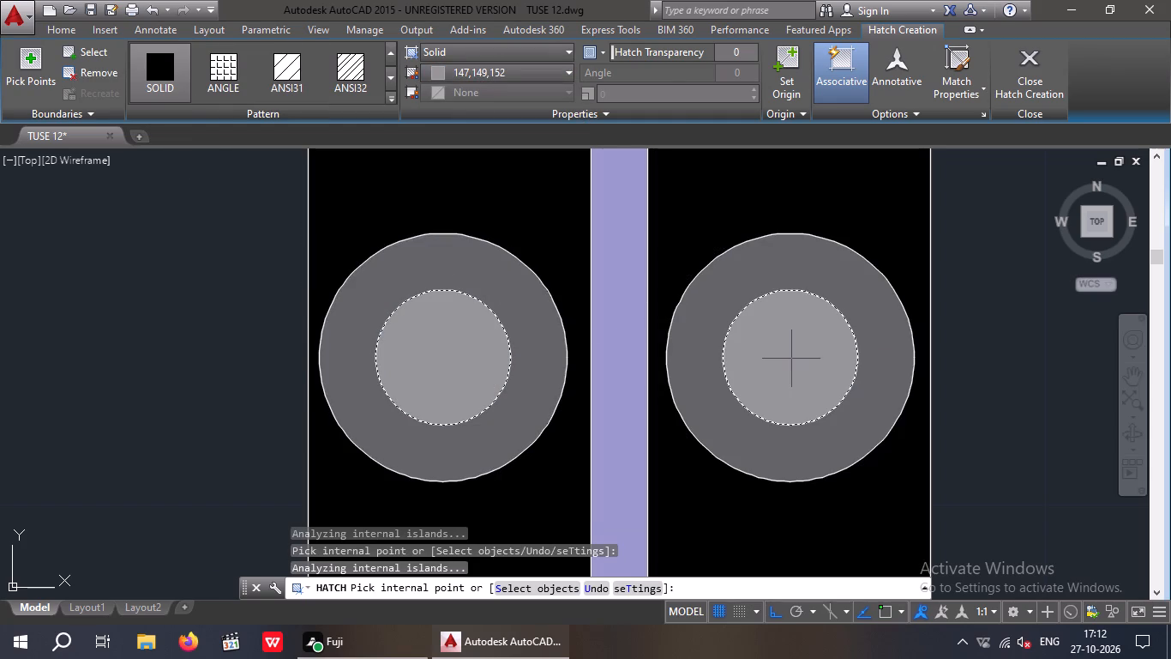
key("Escape")
key("Escape")
key("Escape")
Apply a solid hatch in colour 147,149,152 to the band between the black frames on both door leaves.
scroll(557, 369, "down", 3)
middle_click_drag(555, 373, 551, 375)
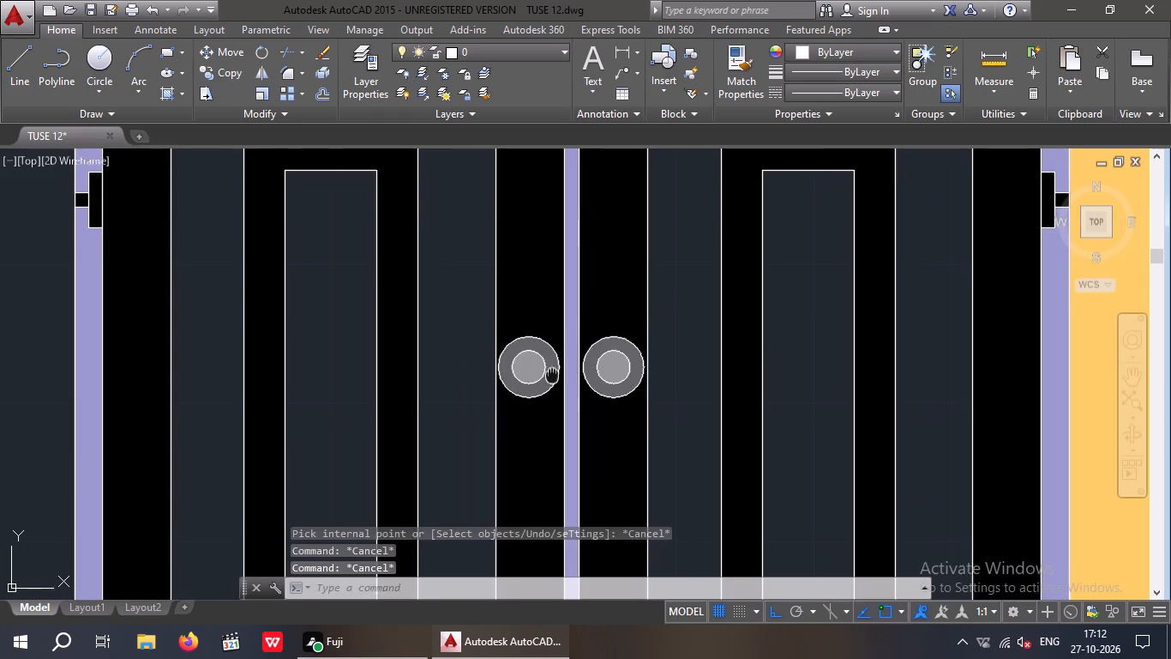
middle_click_drag(551, 375, 486, 383)
scroll(496, 360, "down", 2)
middle_click_drag(497, 362, 463, 373)
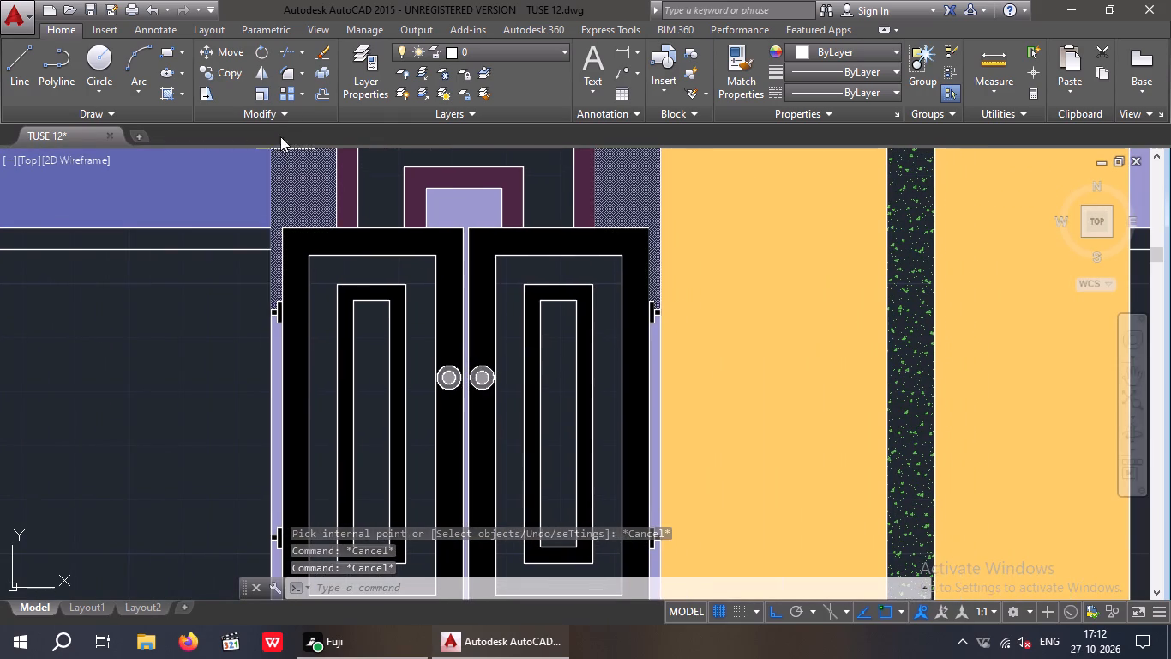
left_click(175, 100)
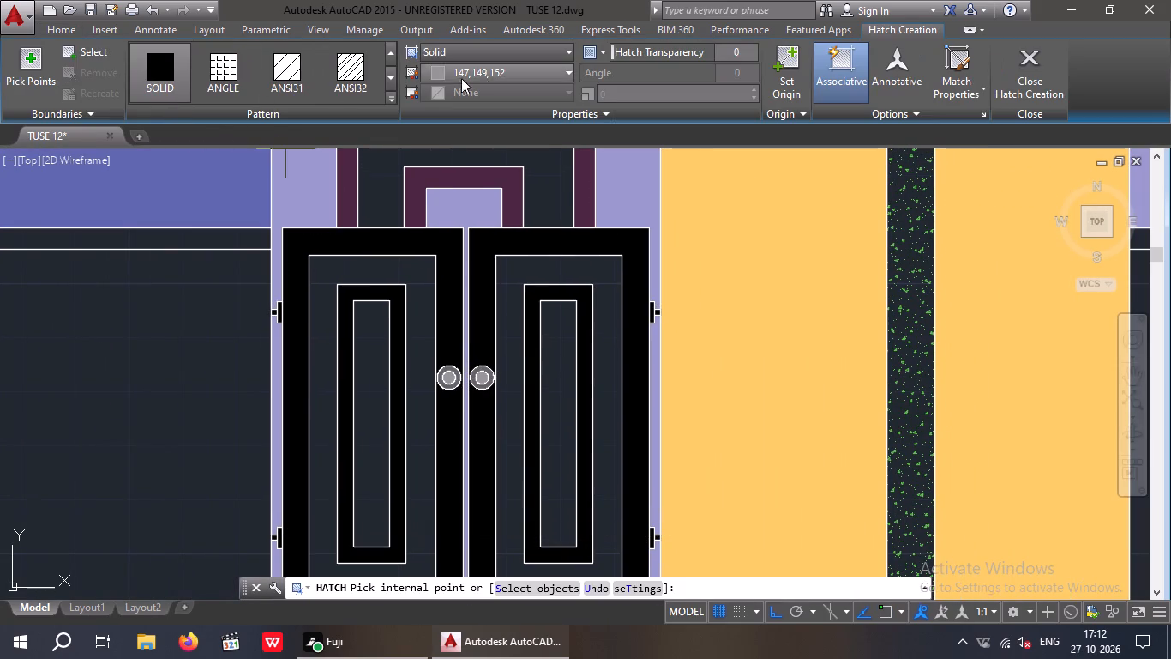
left_click(480, 70)
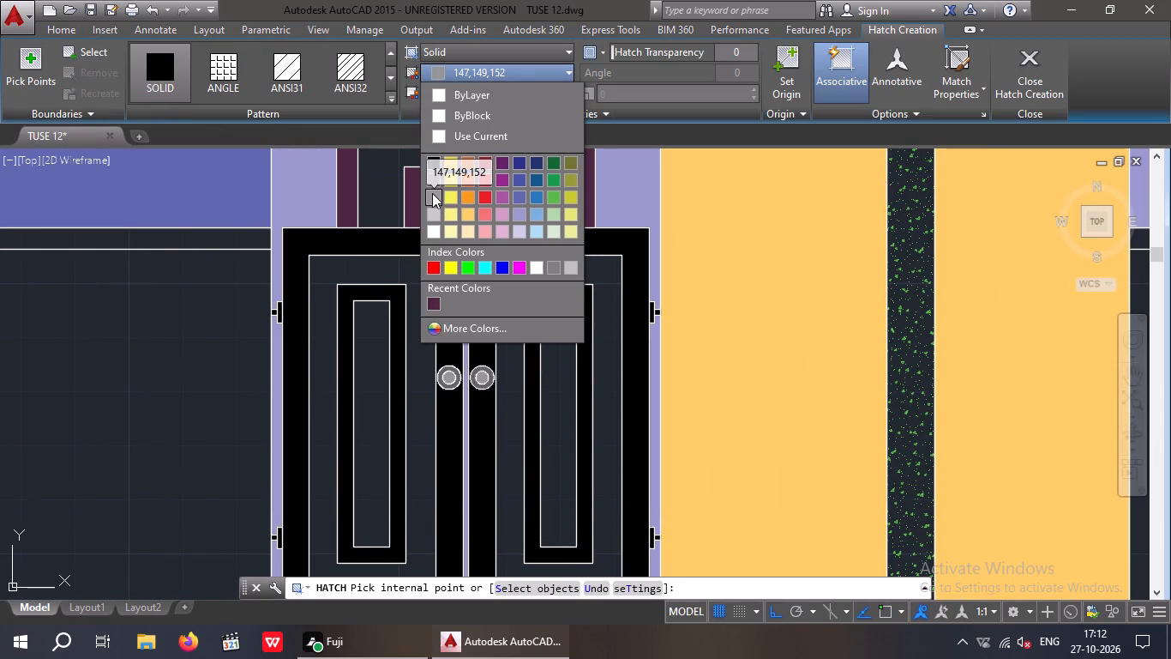
left_click(433, 196)
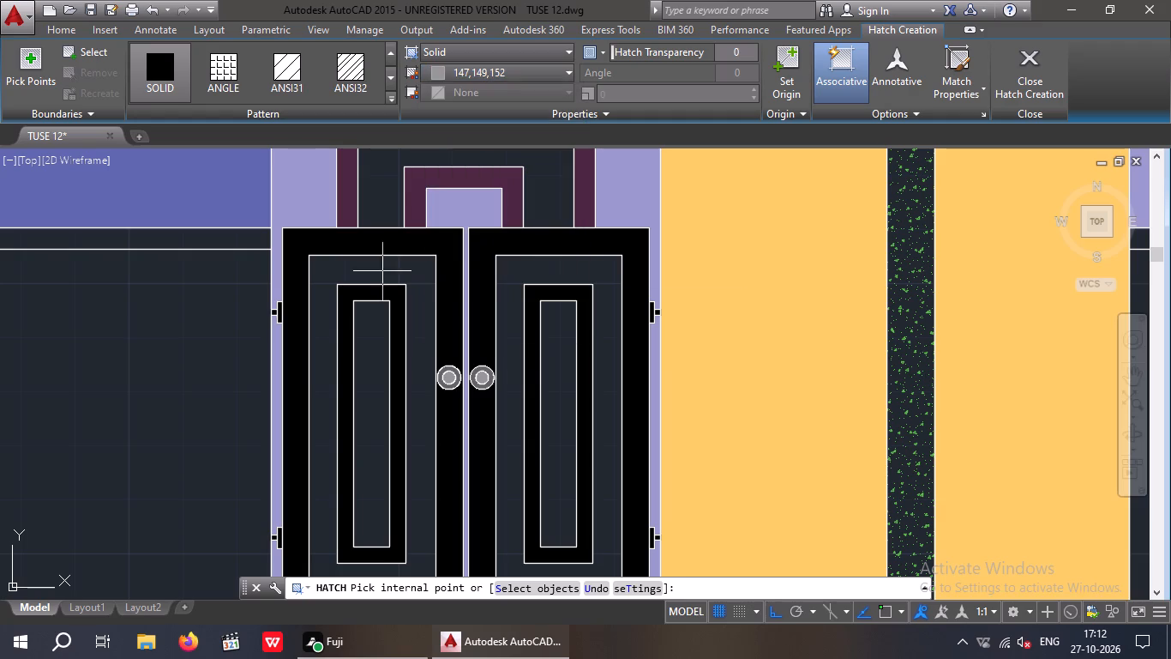
left_click(327, 273)
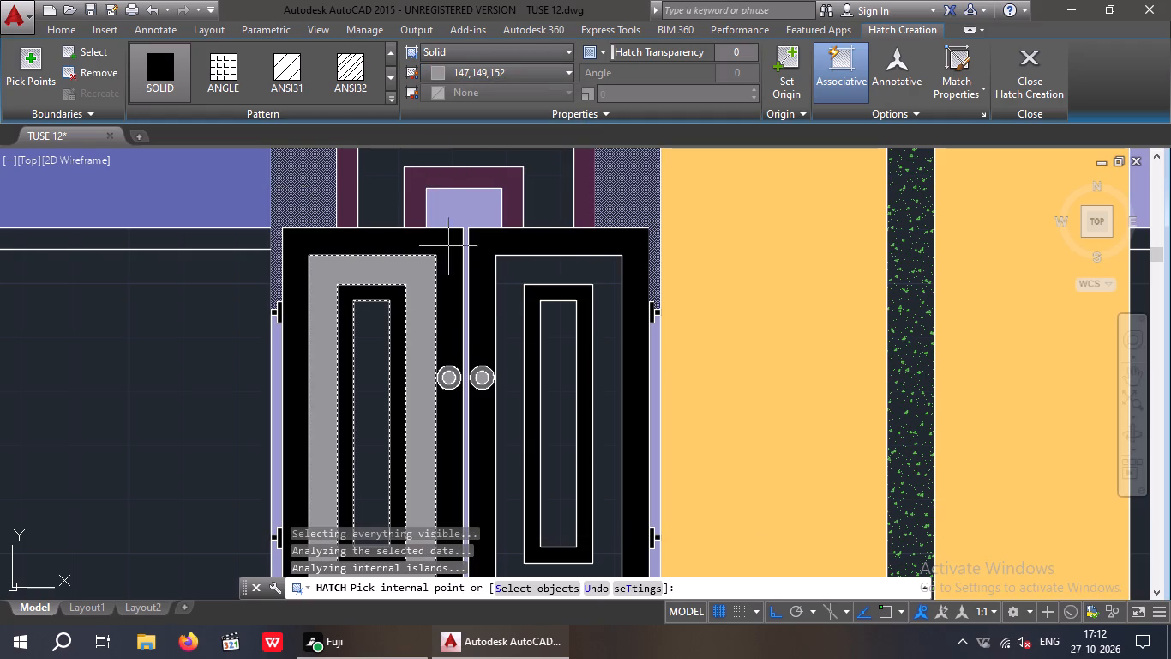
left_click(523, 269)
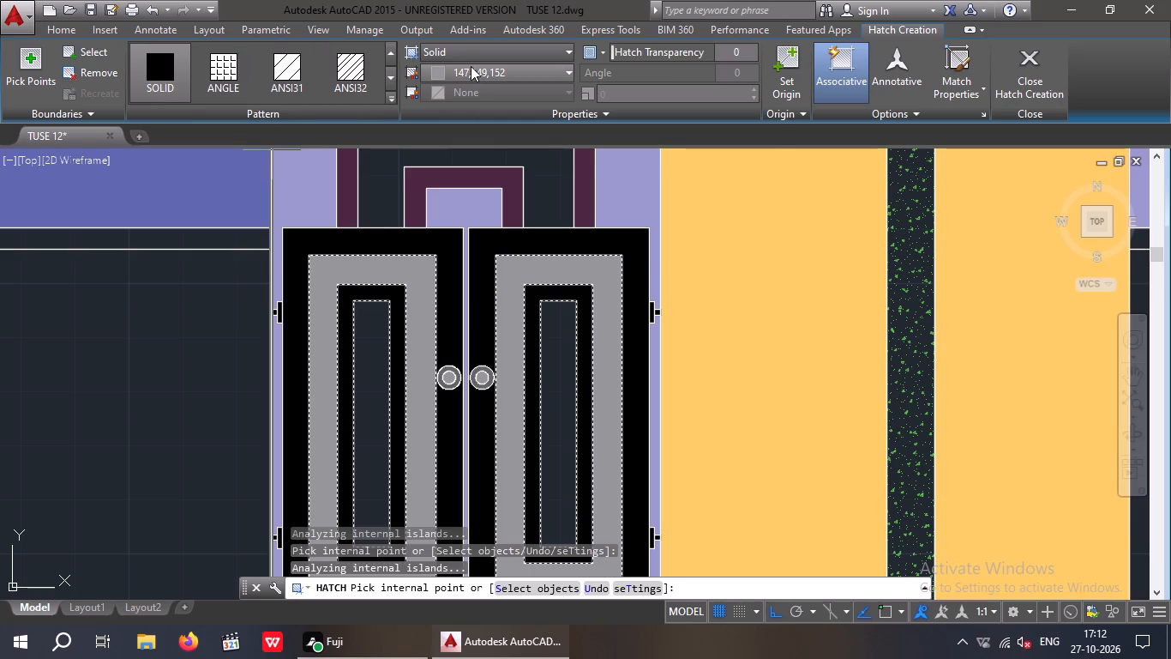
key("Escape")
key("Escape")
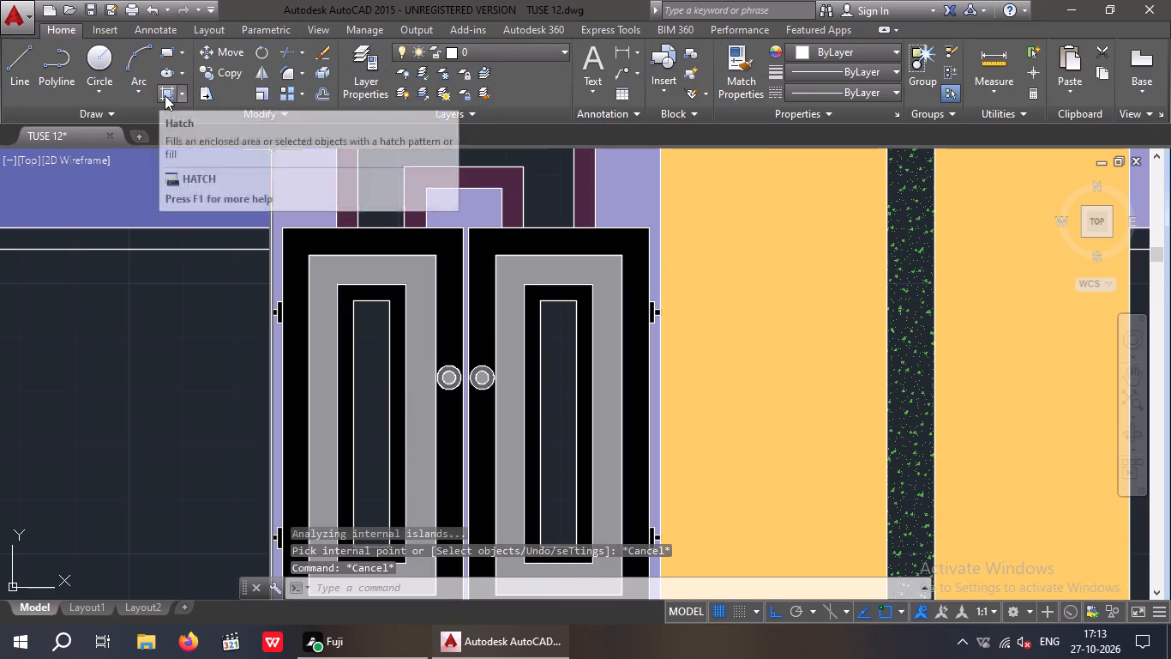
Fill the innermost panel of both door leaves with a solid hatch in colour 199,200,202.
left_click(165, 95)
left_click(448, 76)
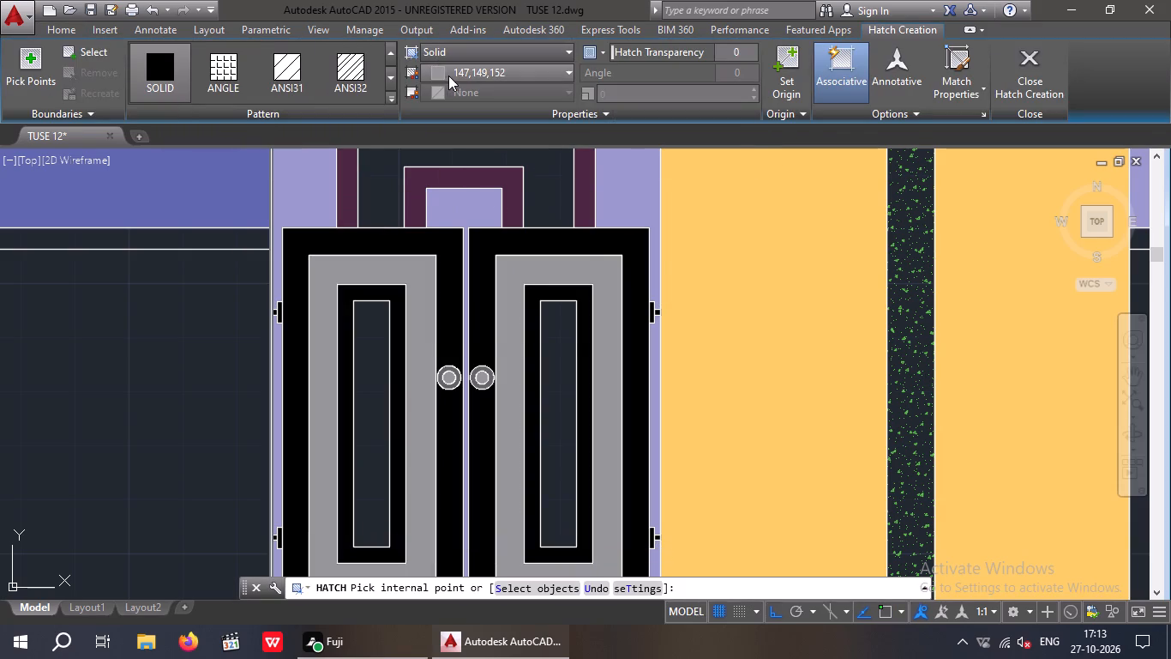
left_click(430, 215)
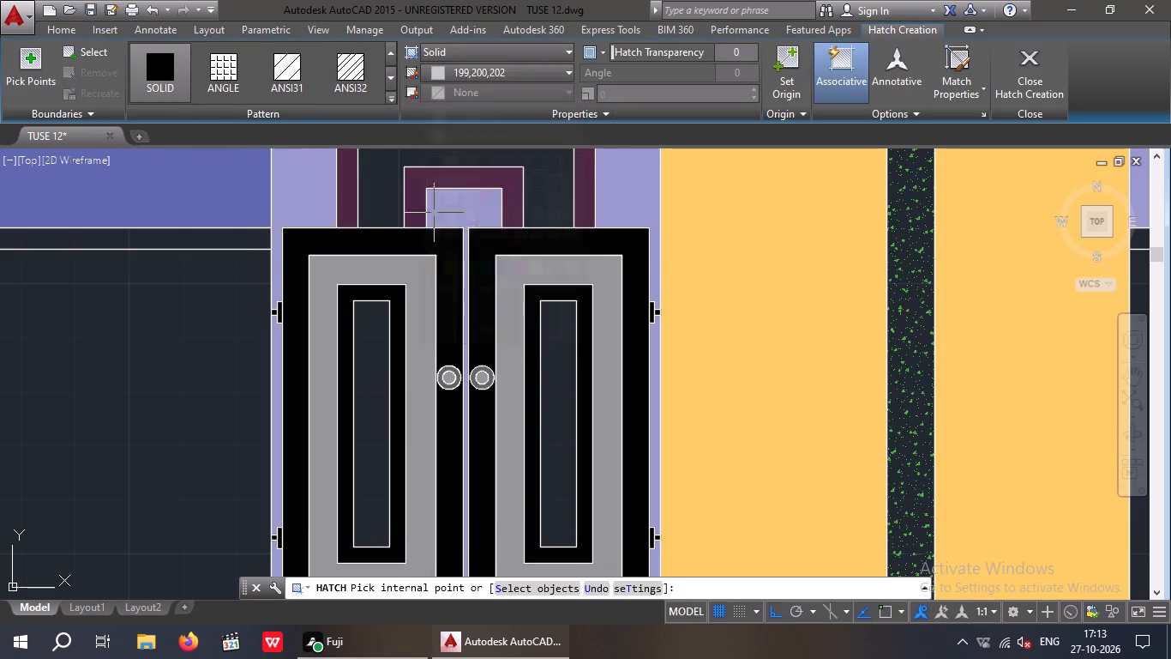
left_click(372, 361)
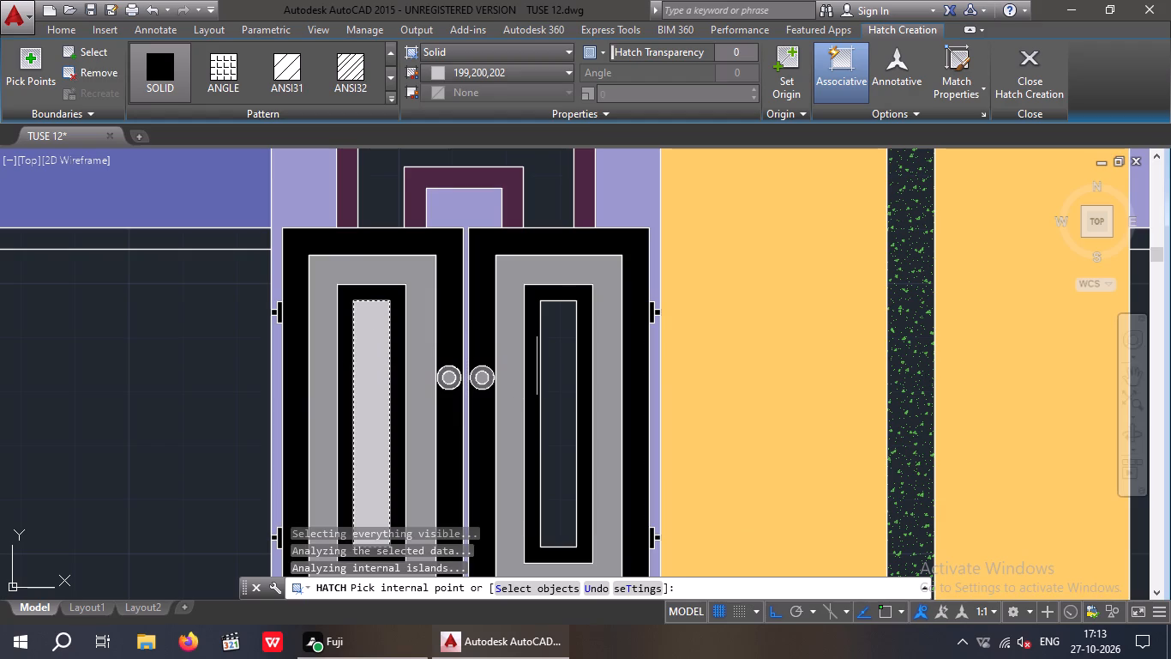
left_click(554, 367)
key("Escape")
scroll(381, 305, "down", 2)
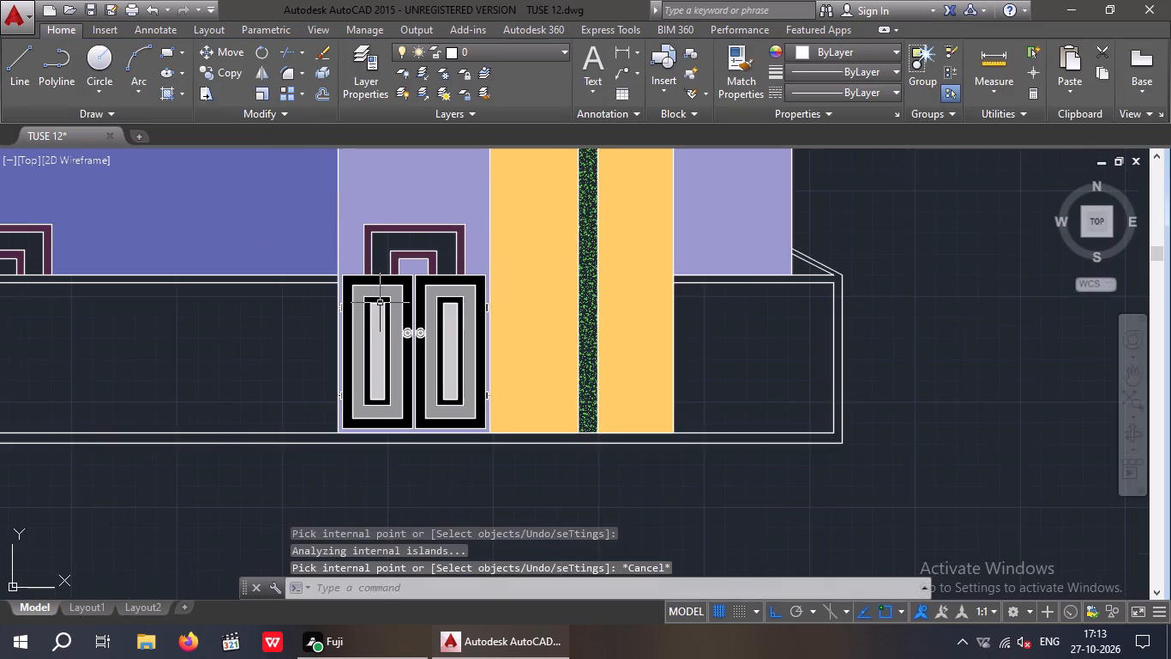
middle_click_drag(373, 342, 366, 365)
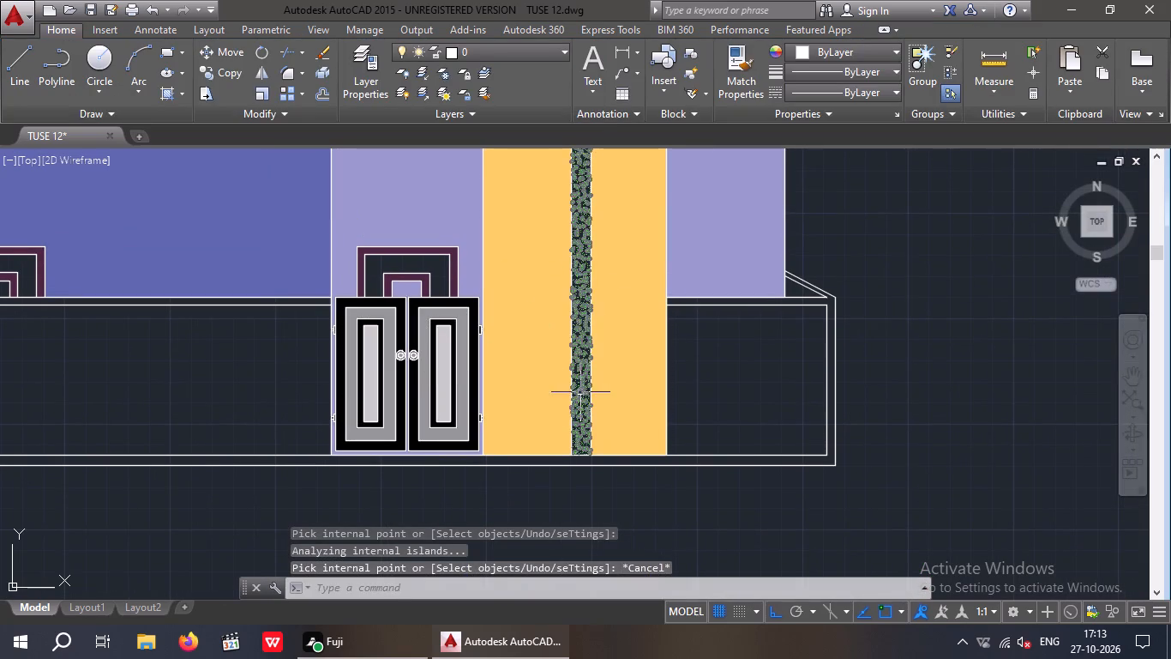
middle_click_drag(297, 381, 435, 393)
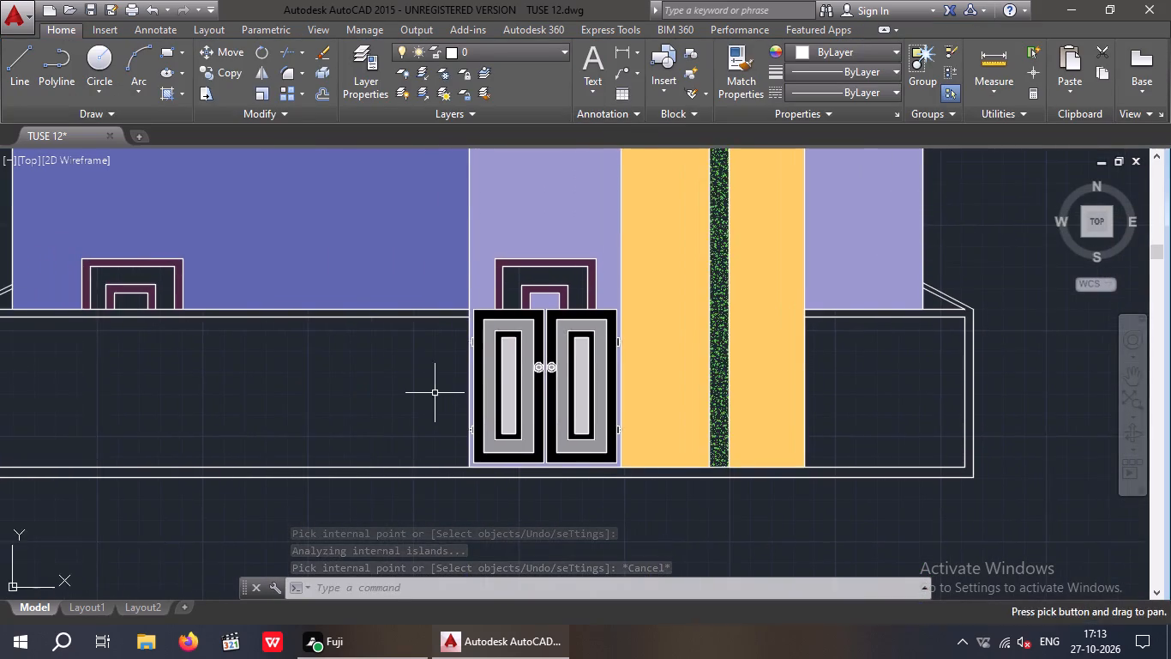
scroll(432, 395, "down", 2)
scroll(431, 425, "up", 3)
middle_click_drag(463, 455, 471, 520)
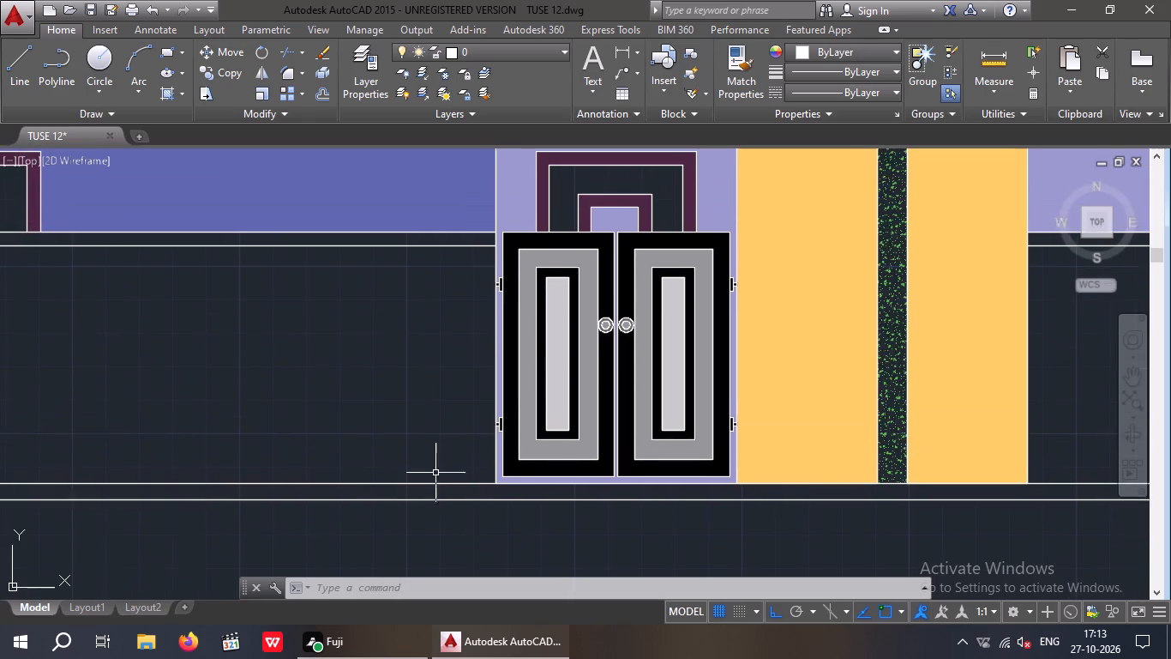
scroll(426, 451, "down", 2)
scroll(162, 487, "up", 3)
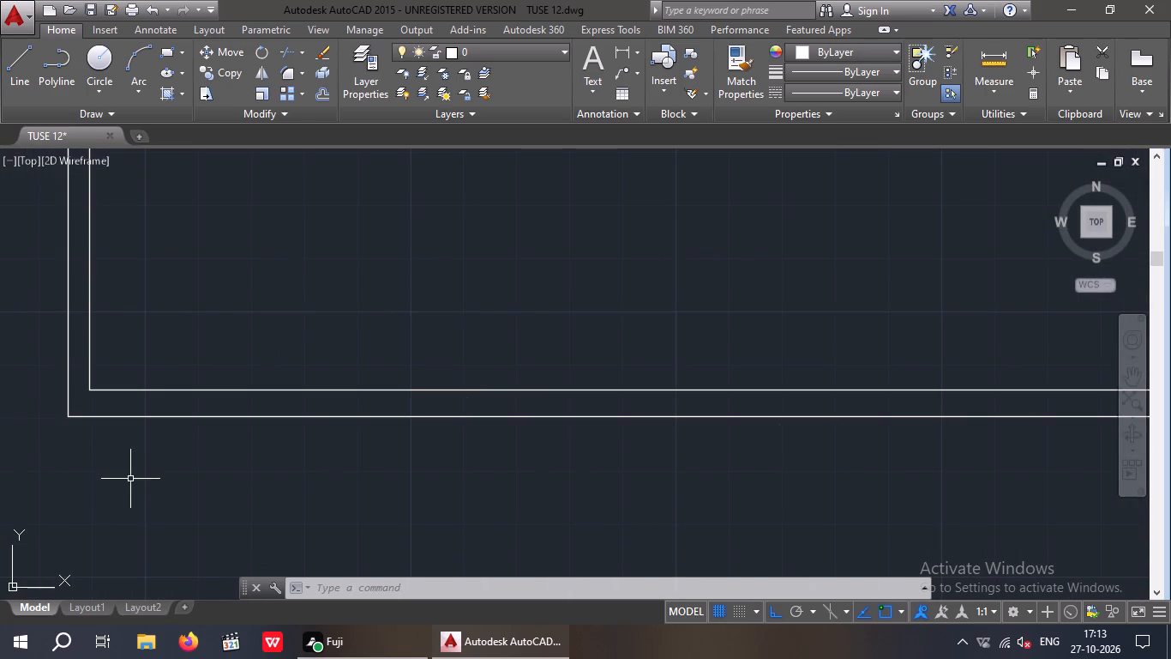
Extend the boundary wall's left inner vertical line down to the base line and its upper inner horizontal line to the outer left edge.
key("e")
key("x")
key("space")
key("space")
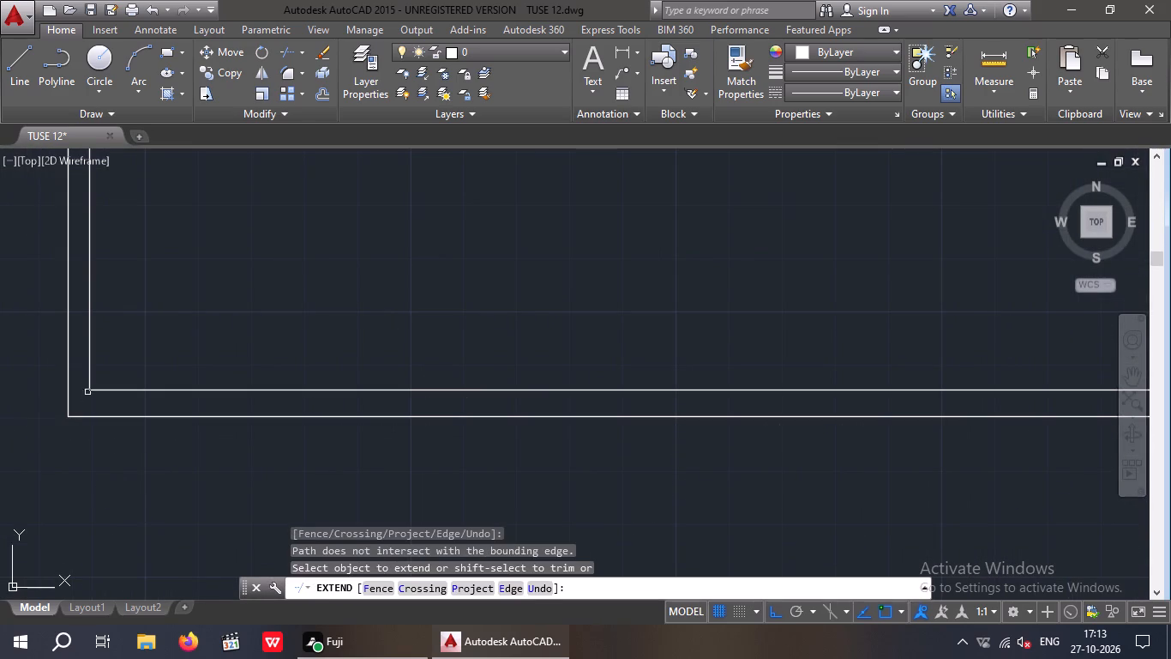
left_click(90, 376)
scroll(104, 345, "down", 3)
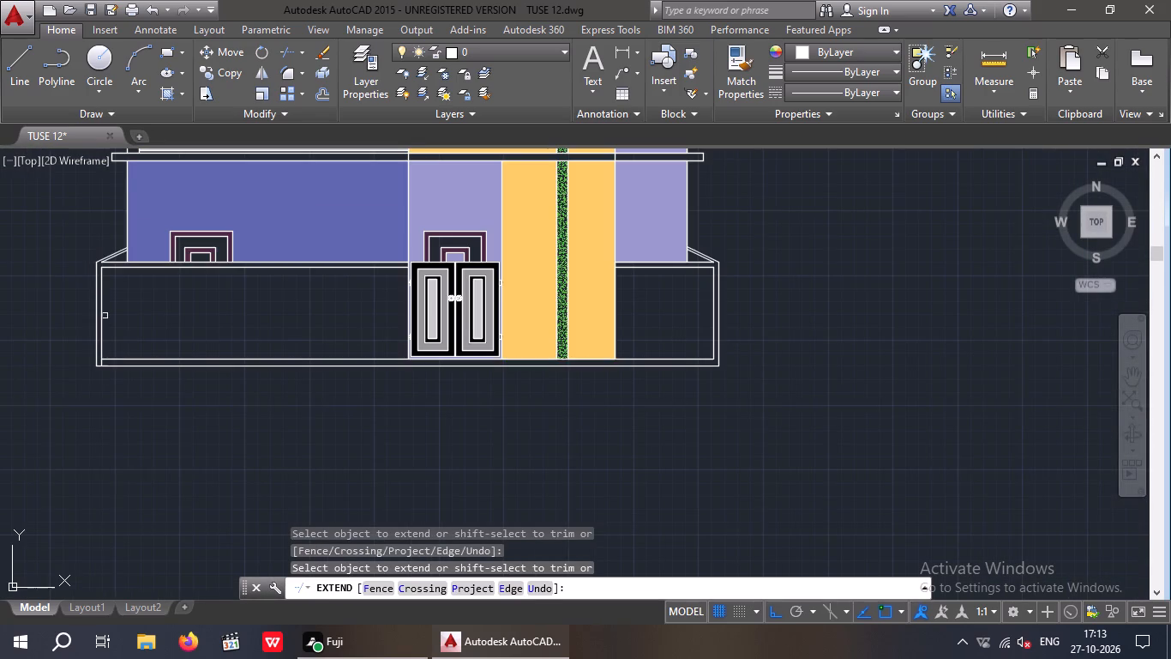
scroll(104, 315, "up", 2)
middle_click_drag(117, 343, 124, 382)
scroll(117, 220, "up", 2)
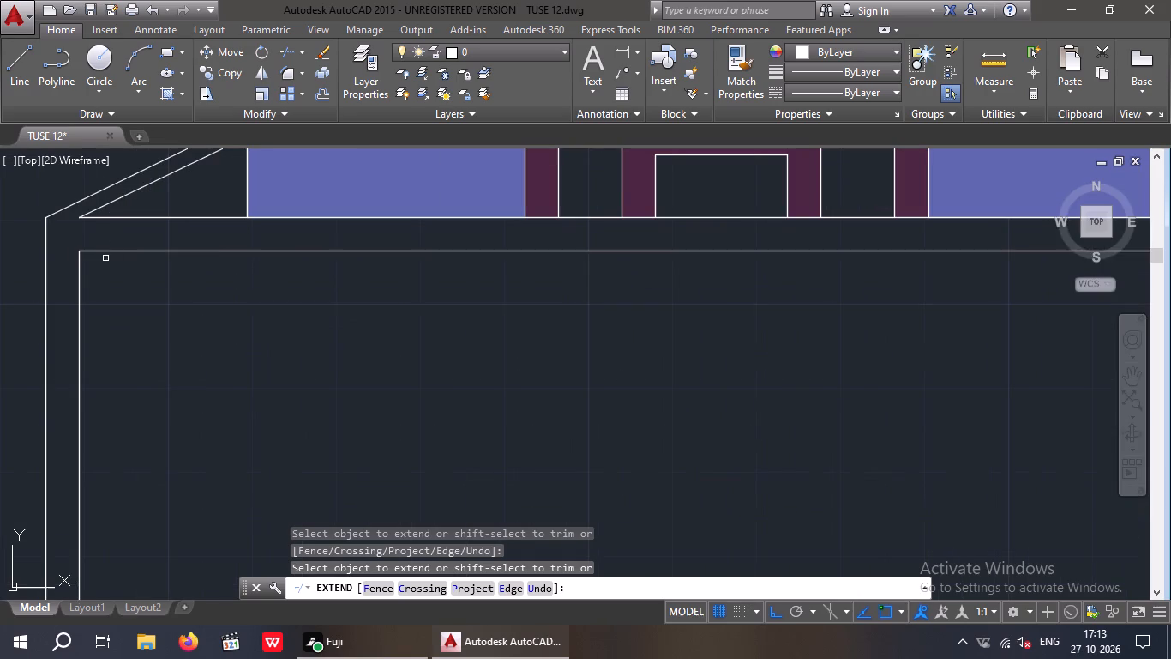
left_click(102, 252)
key("Escape")
Extend the boundary wall's lower inner horizontal line to the outer left edge.
scroll(130, 326, "down", 3)
scroll(129, 395, "up", 1)
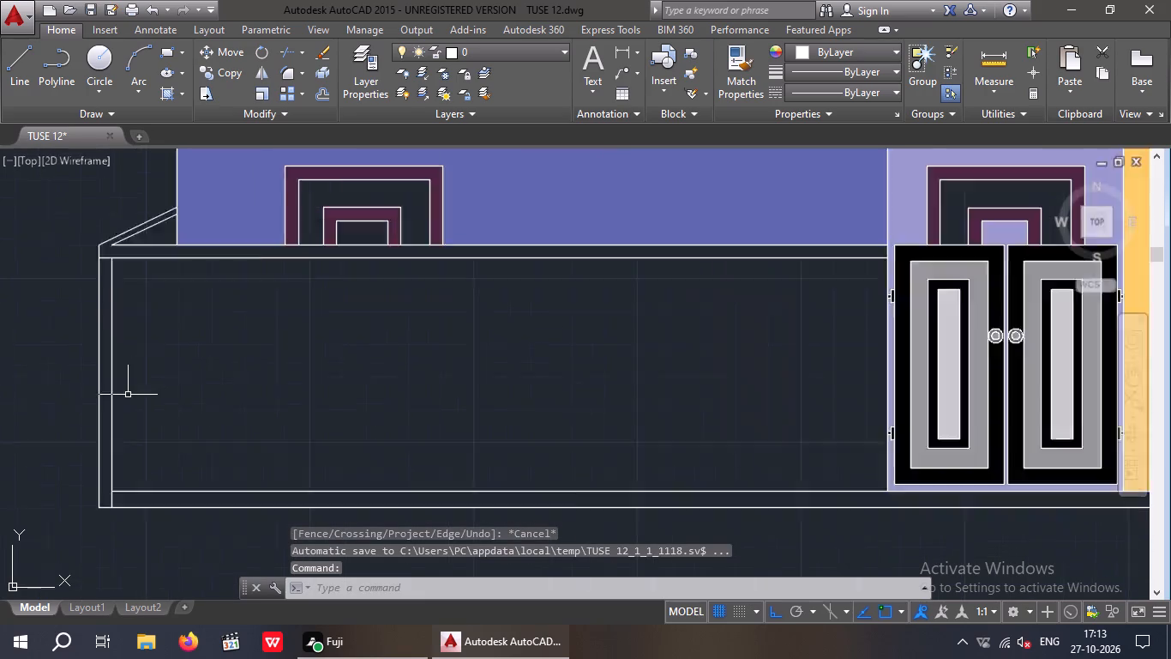
scroll(128, 395, "up", 2)
scroll(127, 380, "down", 2)
key("e")
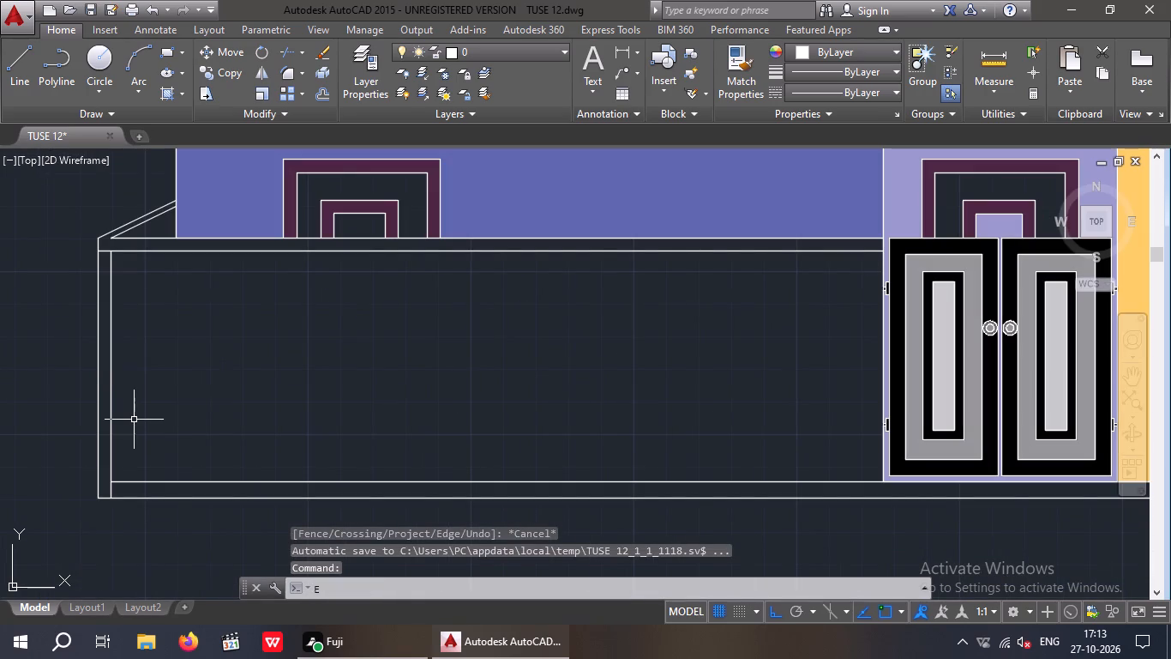
key("x")
key("space")
key("space")
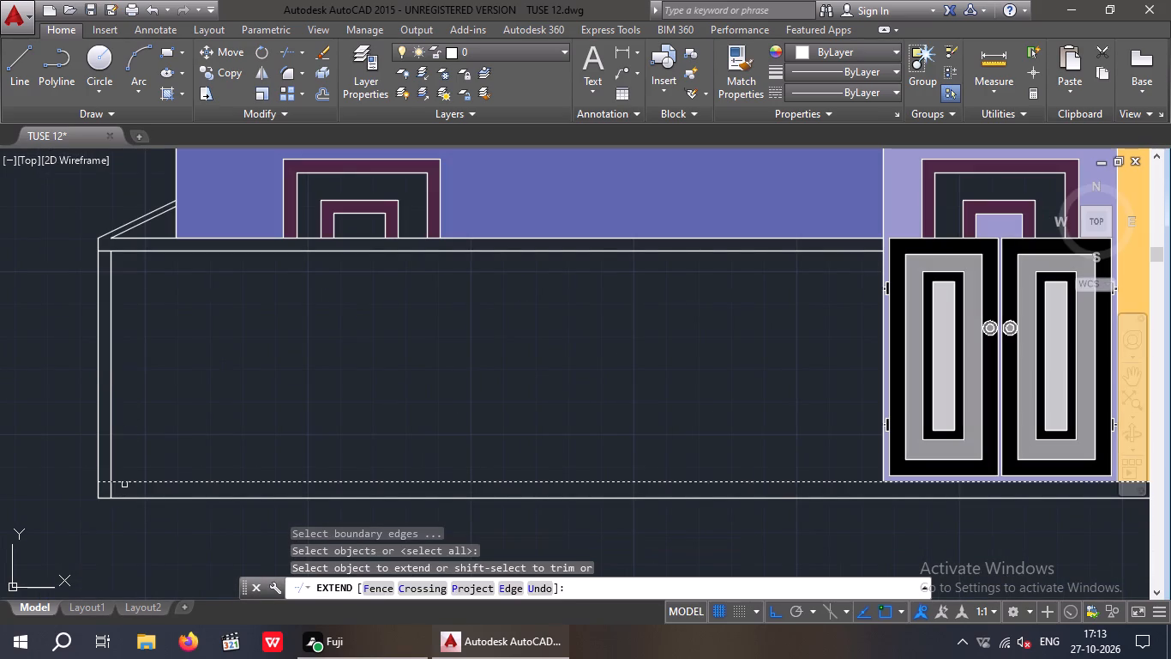
left_click(124, 484)
key("Escape")
key("Escape")
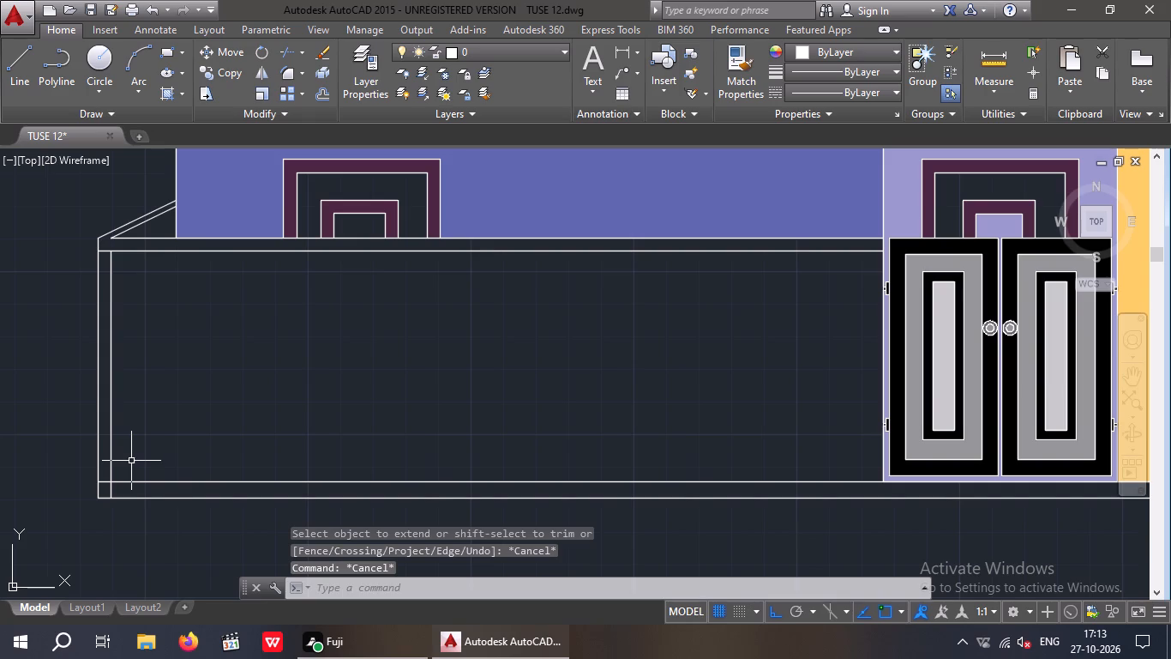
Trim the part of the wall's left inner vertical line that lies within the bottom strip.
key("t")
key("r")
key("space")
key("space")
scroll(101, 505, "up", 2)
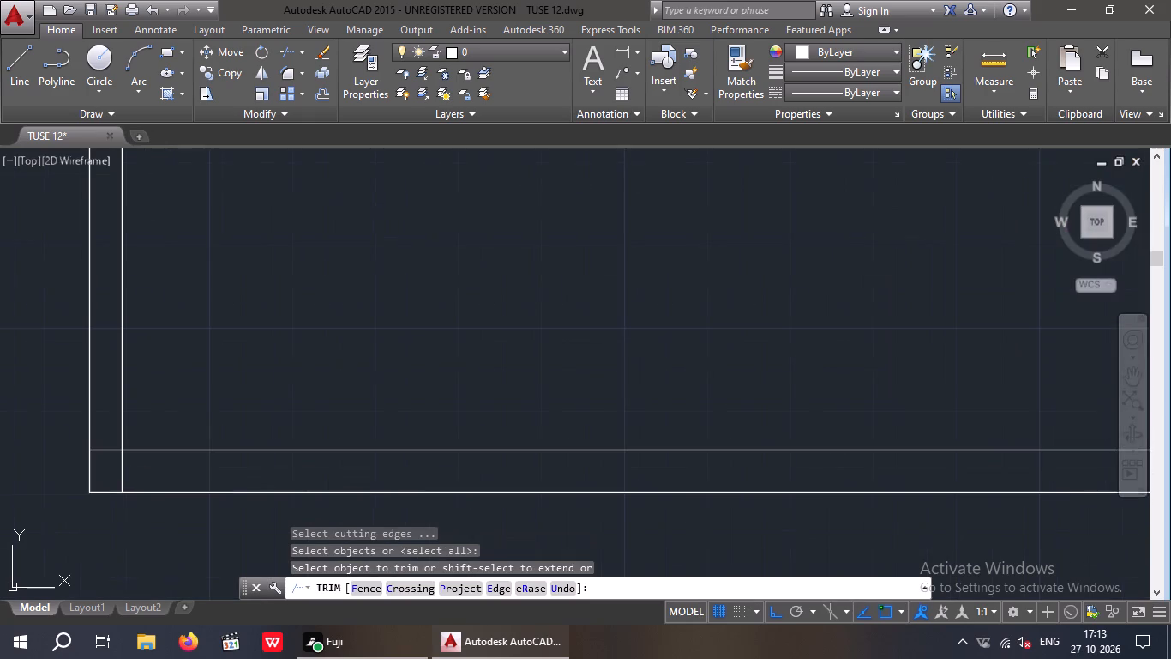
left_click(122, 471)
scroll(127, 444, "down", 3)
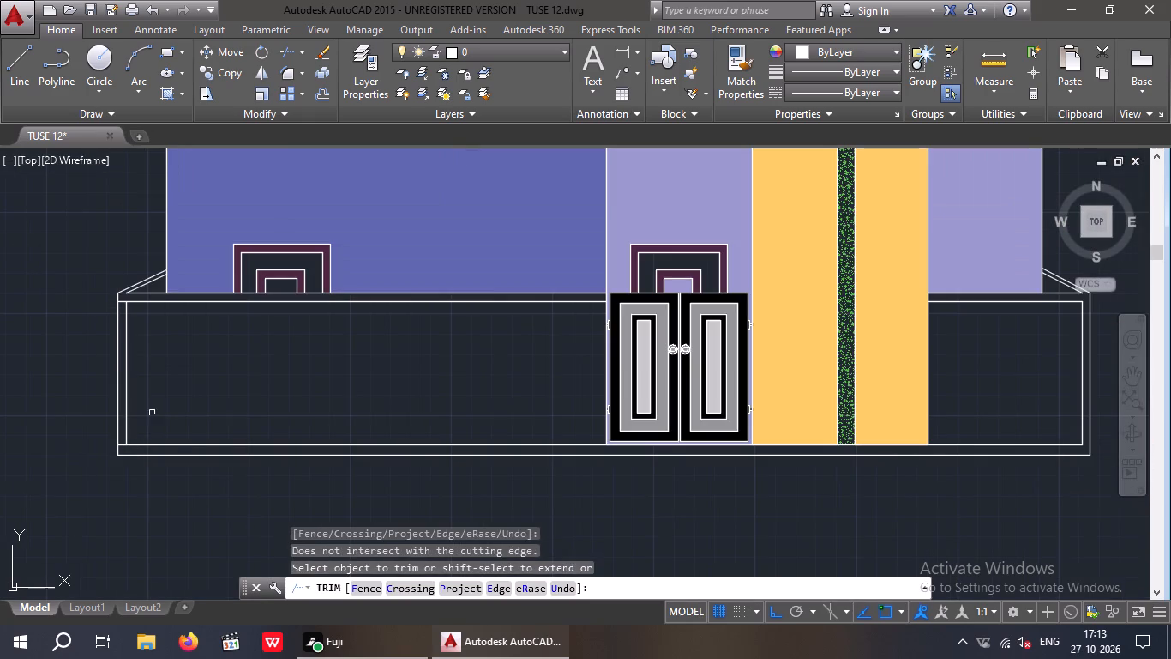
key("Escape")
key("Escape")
Erase the left inner vertical line of the boundary wall.
scroll(145, 379, "up", 2)
left_click_drag(156, 370, 111, 409)
left_click(87, 422)
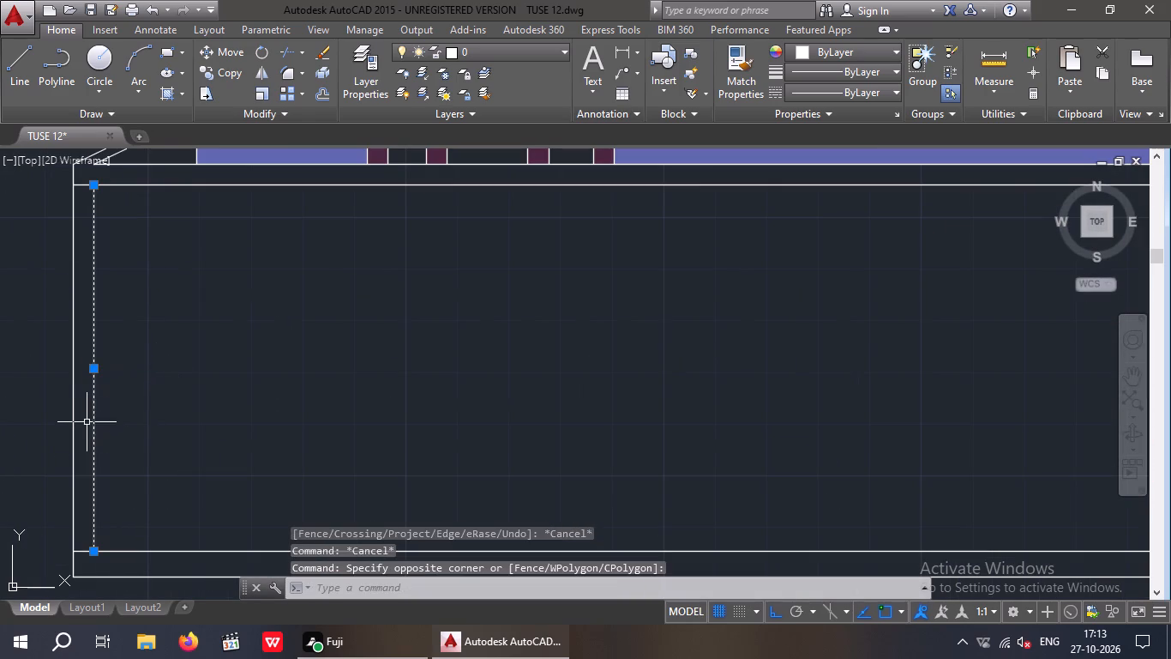
key("Delete")
Extend the upper and lower inner horizontal lines of the boundary wall to its outer right edge.
scroll(137, 397, "down", 2)
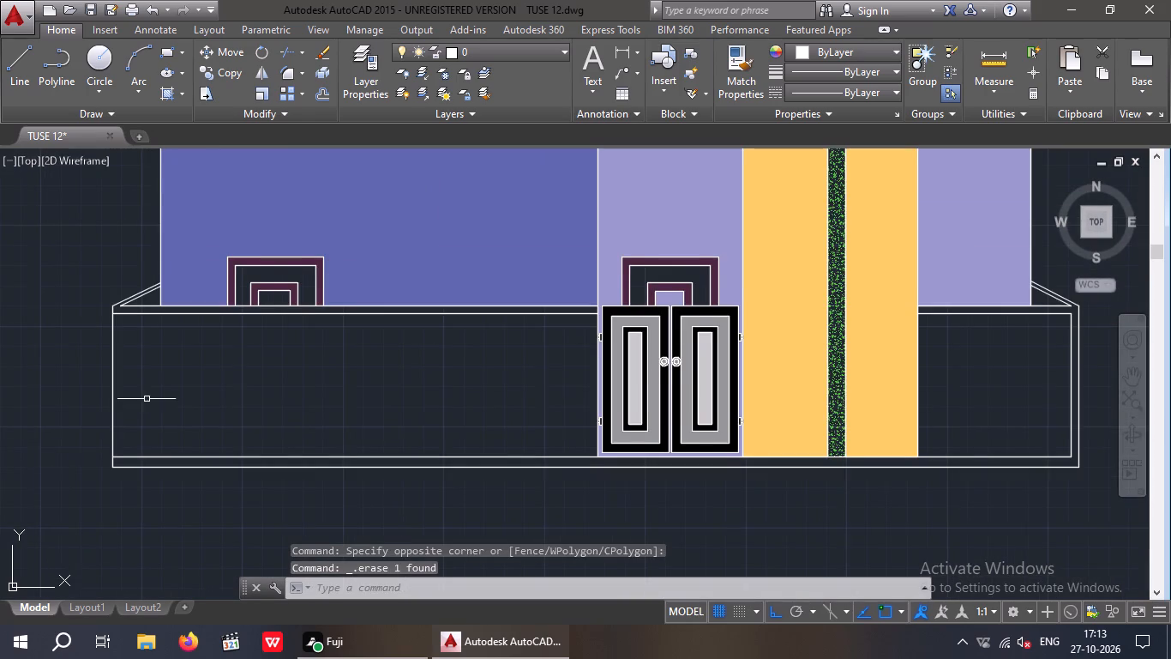
middle_click_drag(147, 399, 58, 420)
scroll(133, 416, "down", 2)
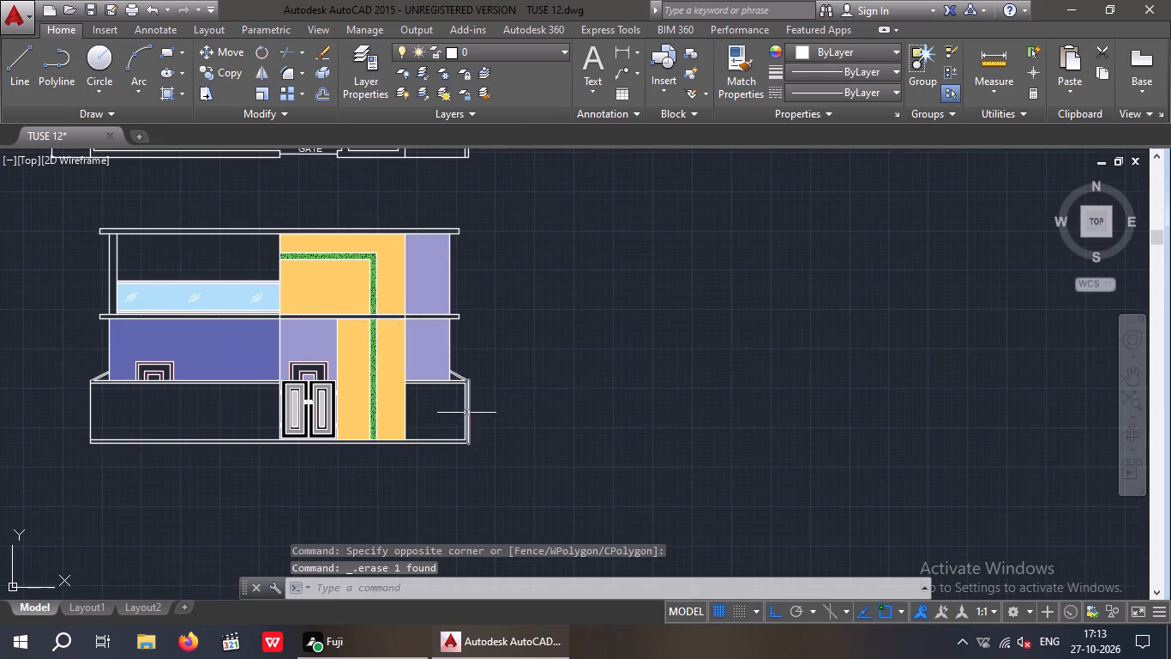
scroll(466, 413, "up", 3)
key("e")
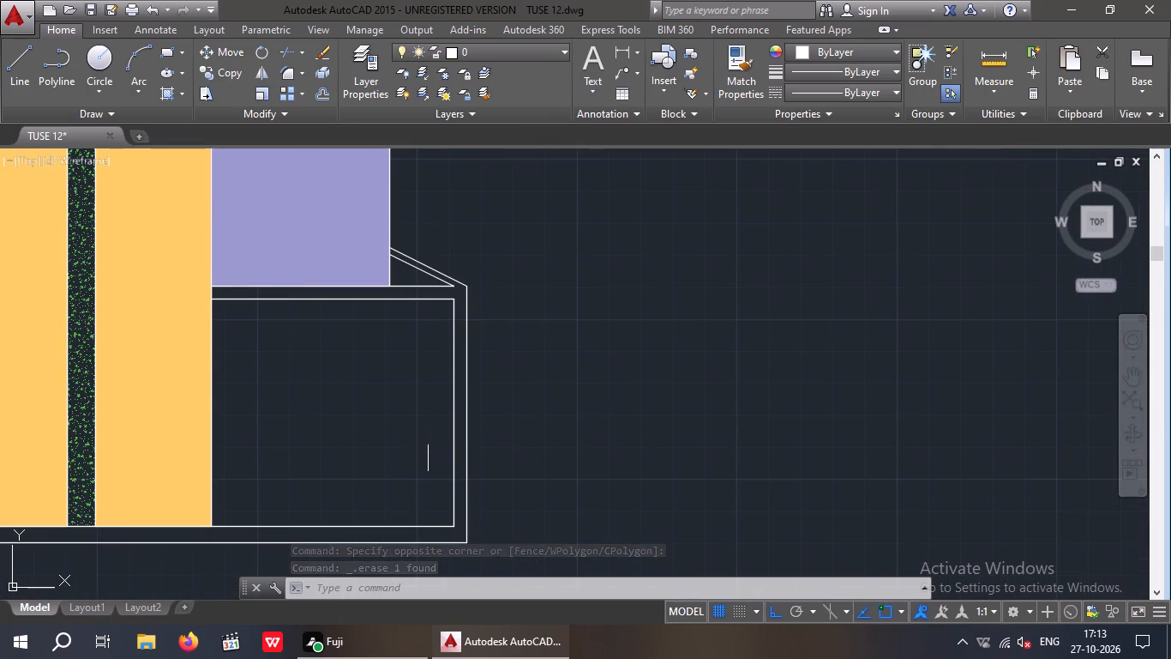
type("X")
key("space")
key("space")
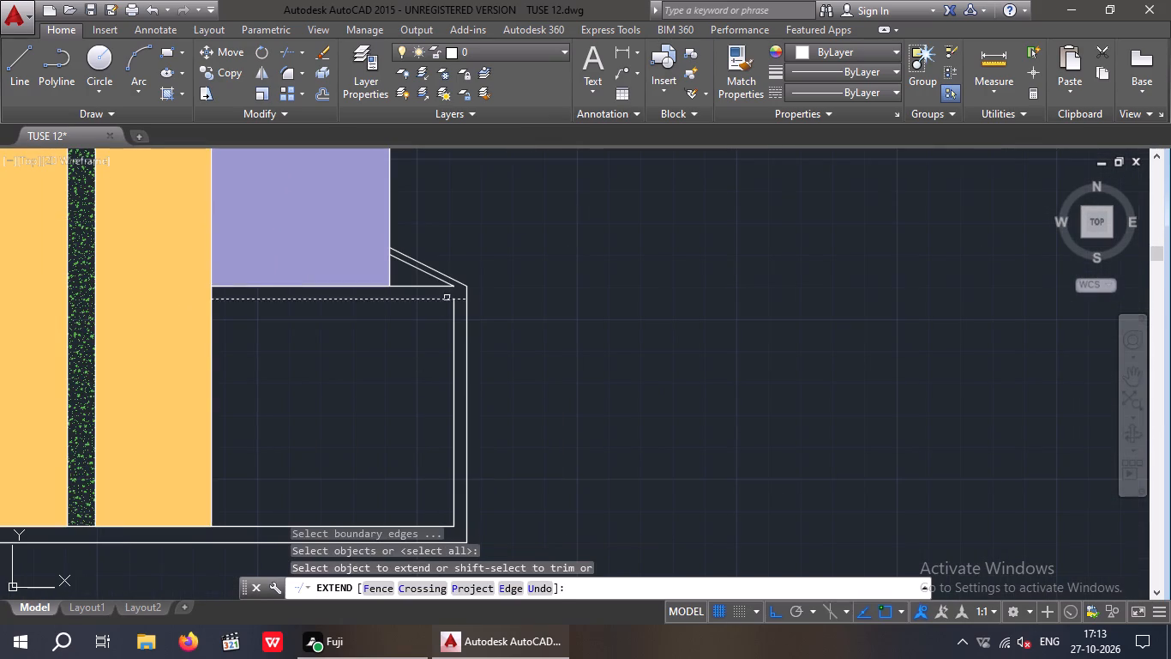
left_click(441, 299)
scroll(427, 339, "down", 1)
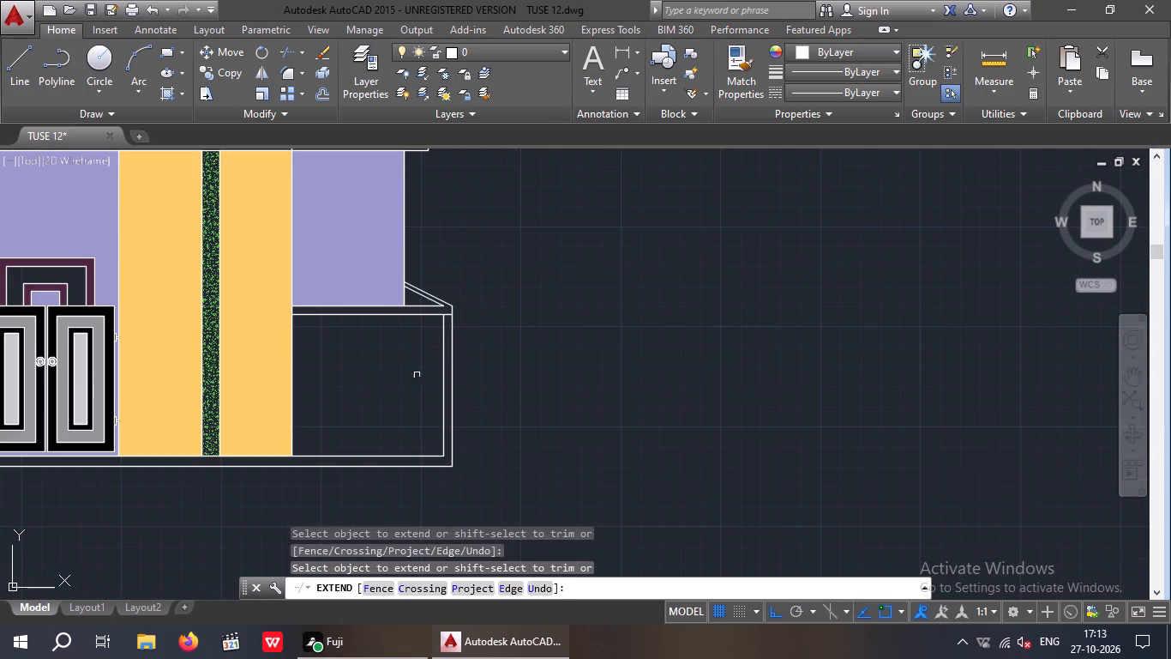
scroll(428, 454, "up", 3)
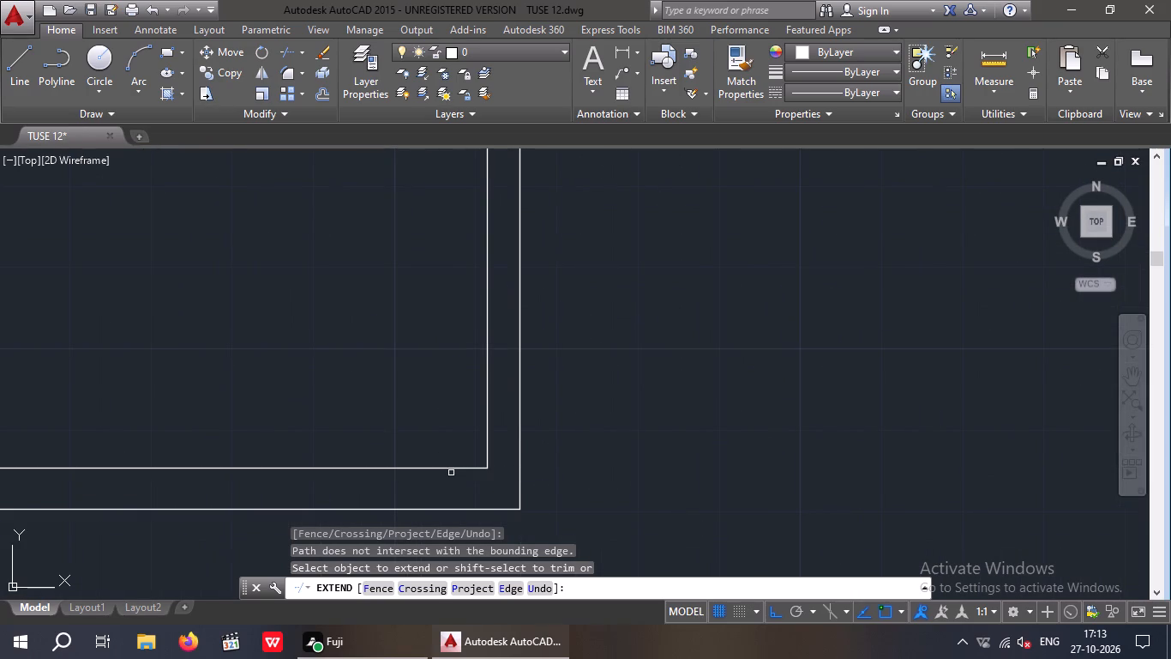
left_click(453, 470)
scroll(429, 337, "down", 2)
key("Escape")
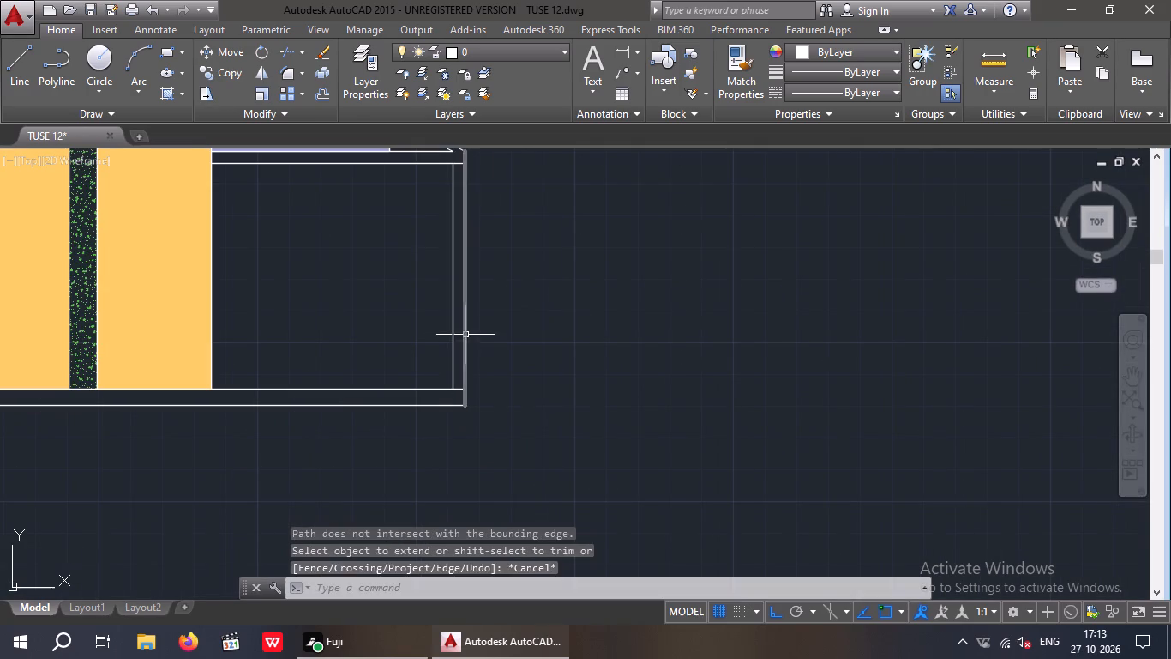
key("Escape")
Erase the right inner vertical line of the boundary wall.
scroll(460, 336, "up", 2)
left_click_drag(453, 336, 418, 366)
left_click(413, 368)
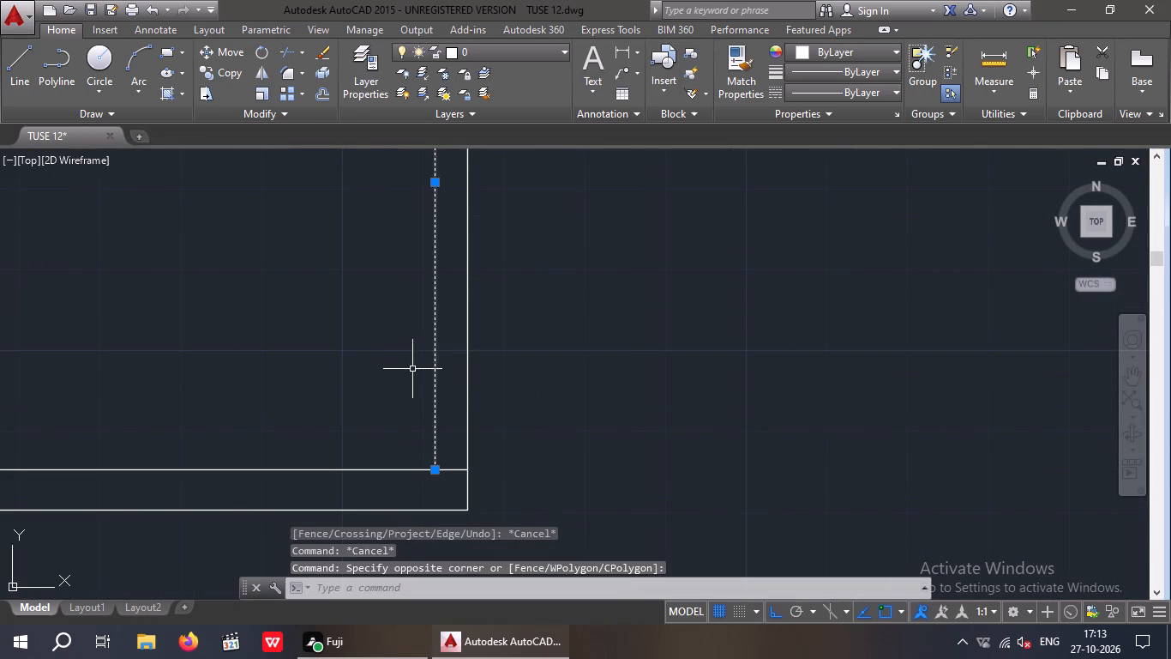
key("Delete")
Fill the narrow strip along the bottom of the boundary wall with a solid hatch in colour 99,100,102.
scroll(440, 360, "down", 3)
middle_click_drag(438, 363, 441, 417)
middle_click_drag(410, 390, 526, 387)
scroll(526, 354, "down", 1)
middle_click_drag(531, 364, 653, 402)
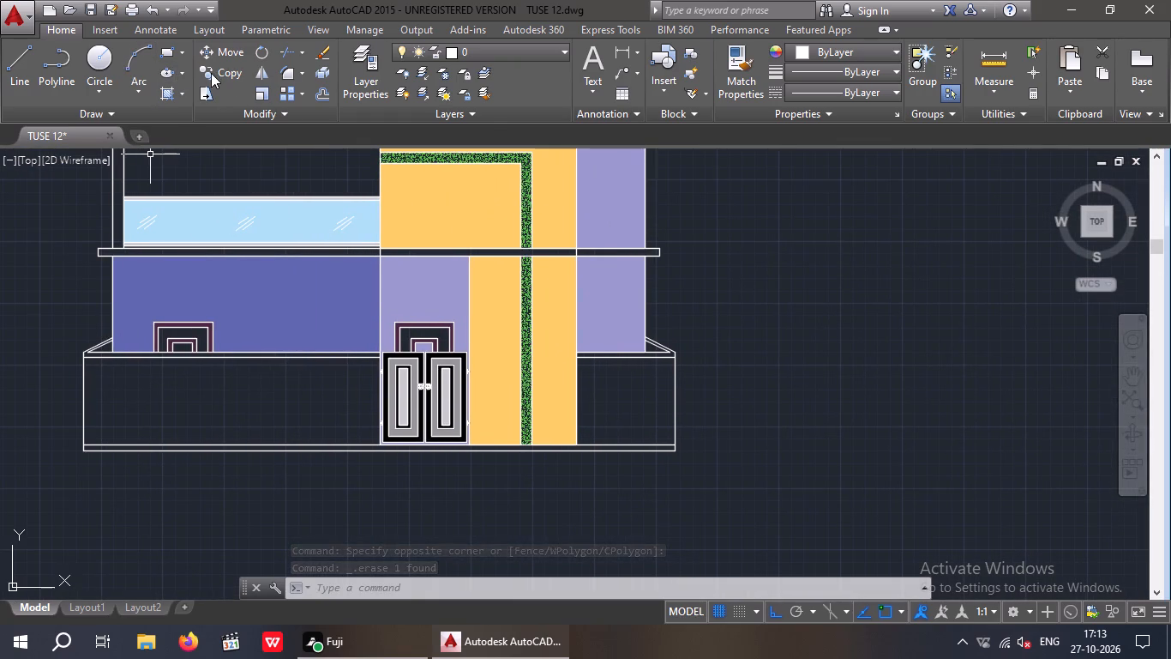
left_click(164, 97)
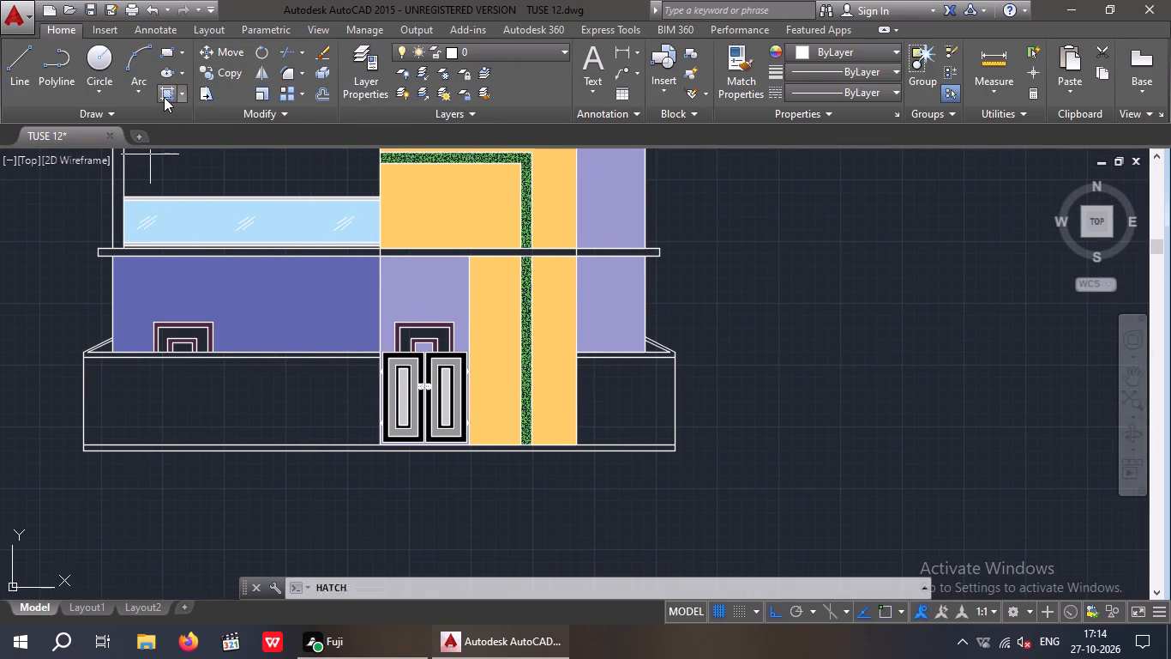
left_click(447, 70)
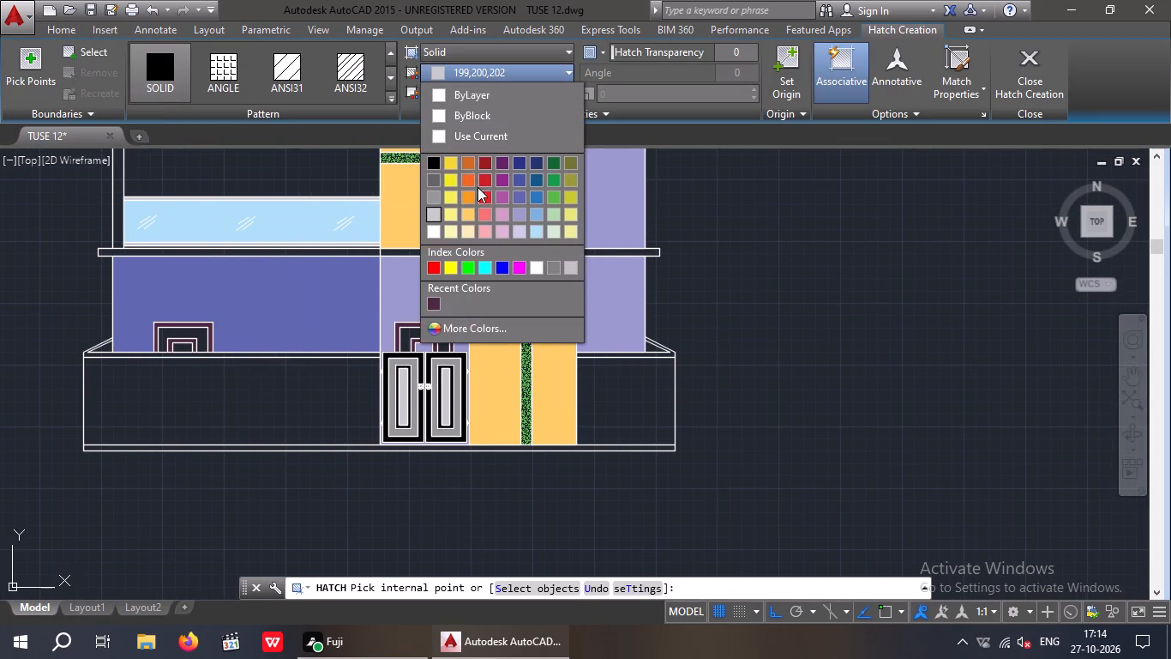
left_click(428, 179)
scroll(82, 479, "up", 3)
left_click(135, 369)
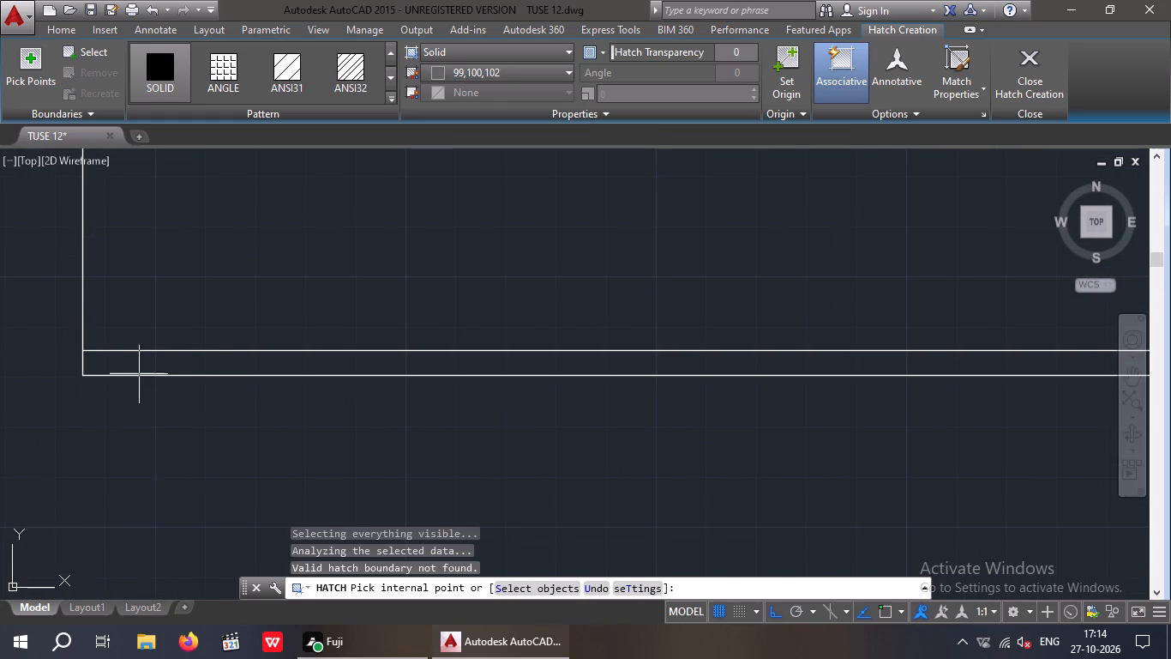
scroll(195, 356, "down", 2)
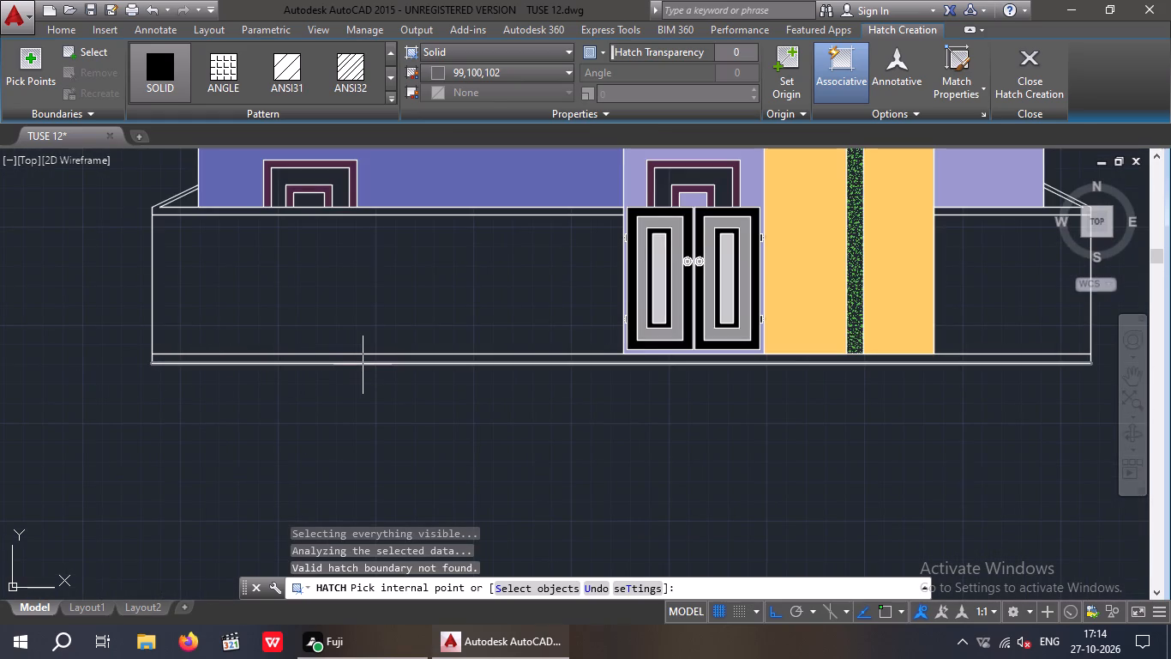
left_click(361, 357)
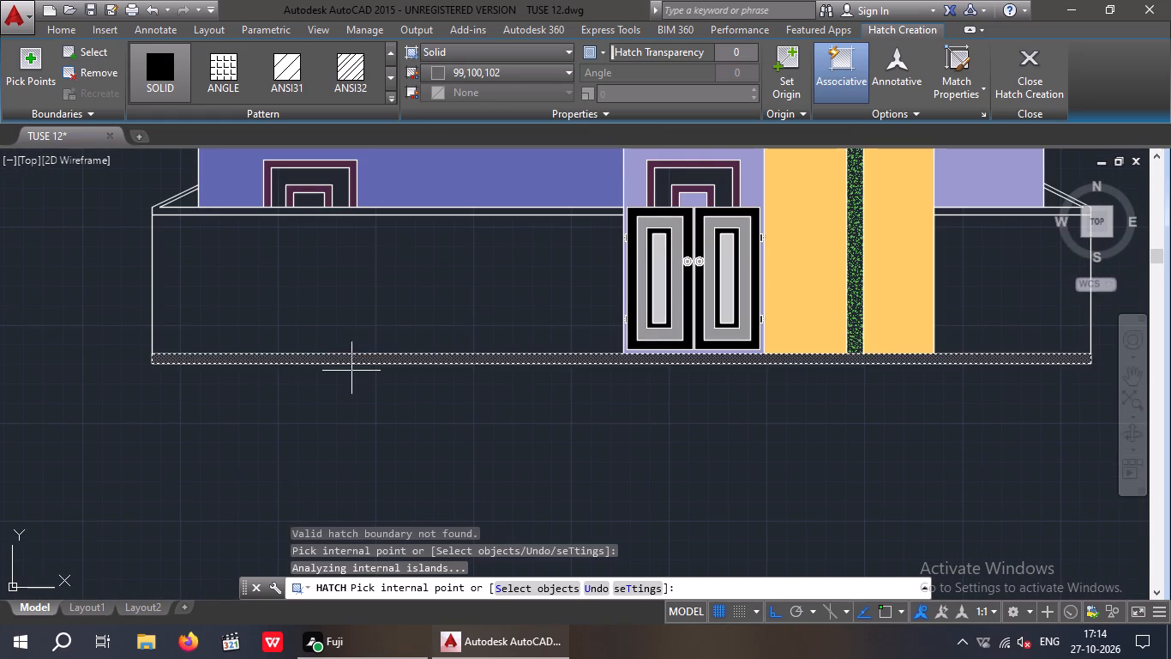
scroll(355, 388, "down", 1)
middle_click_drag(334, 417, 308, 442)
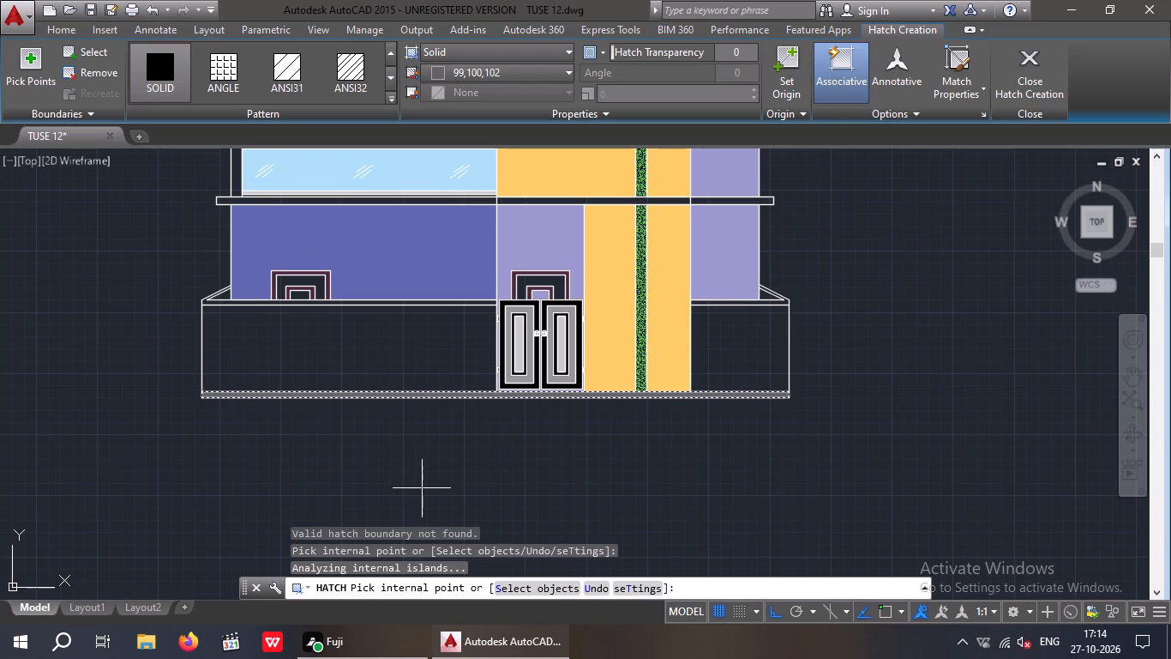
key("Escape")
key("Escape")
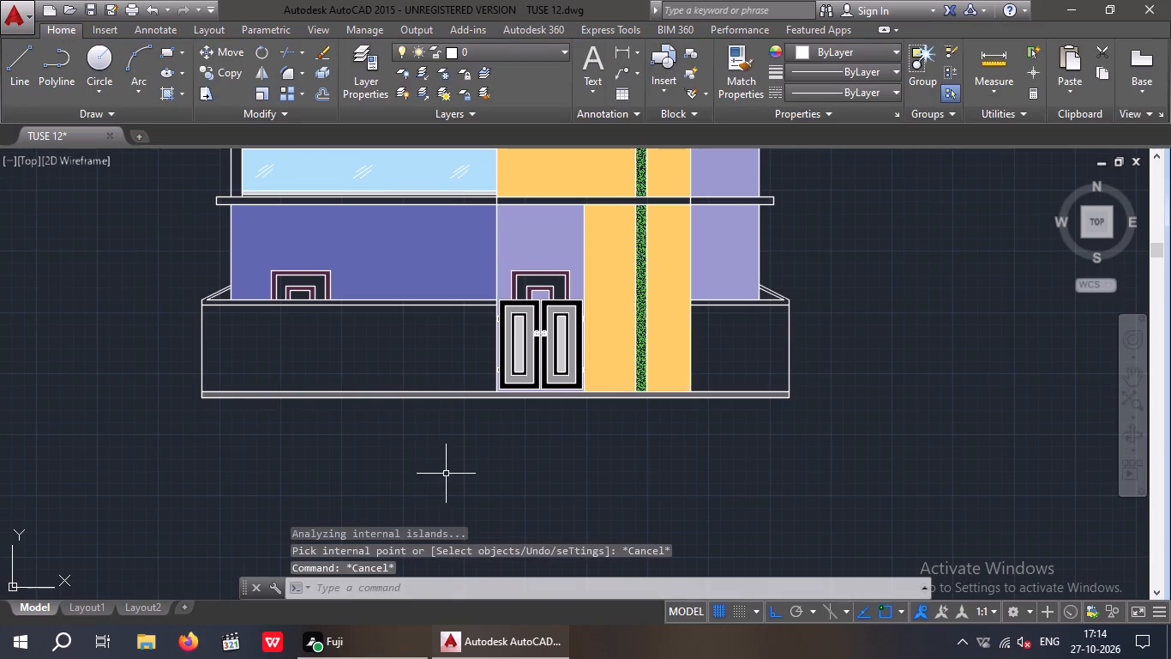
Set the current object colour to index colour 227.
middle_click_drag(453, 475, 437, 505)
middle_click_drag(363, 415, 368, 438)
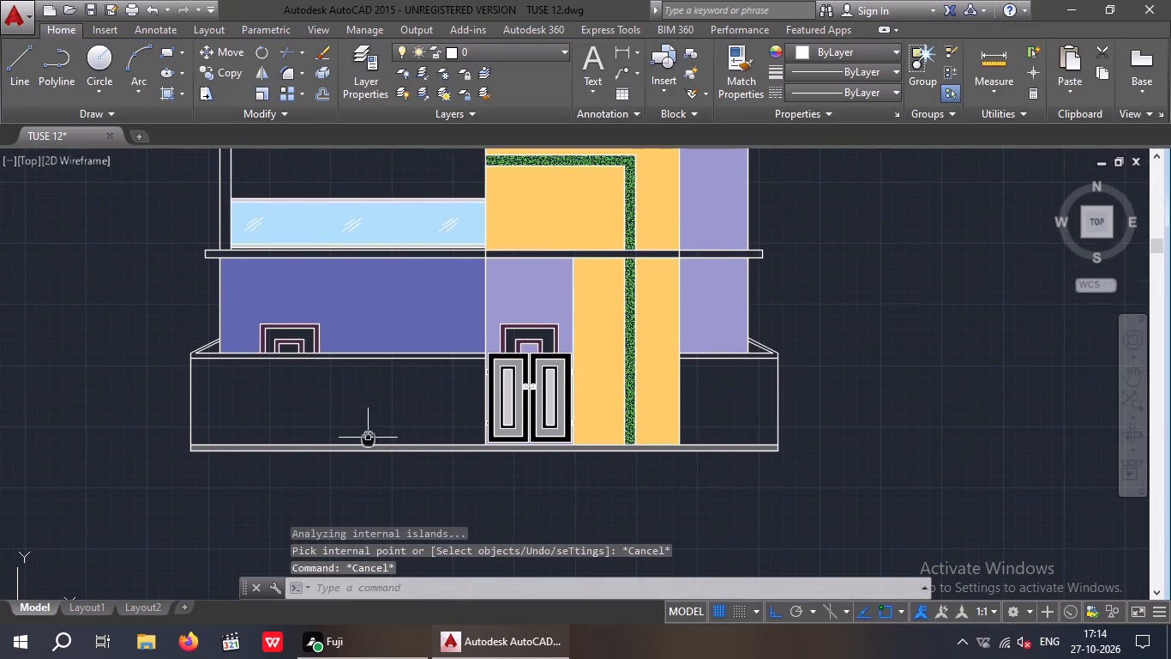
left_click(832, 55)
left_click(830, 291)
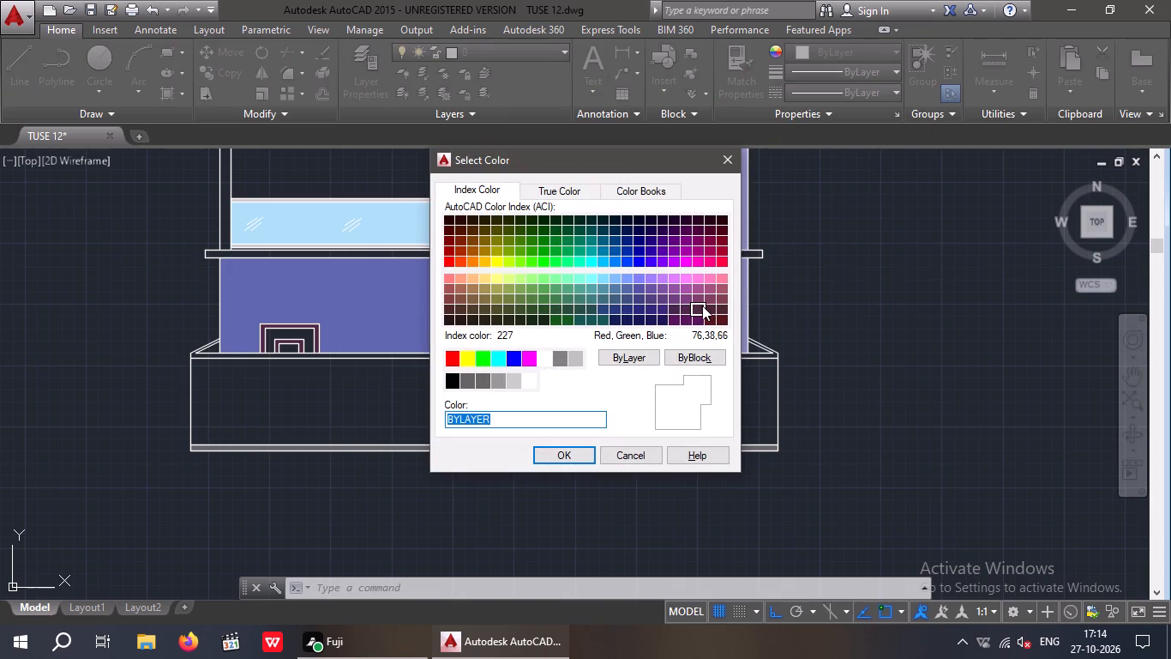
left_click(702, 305)
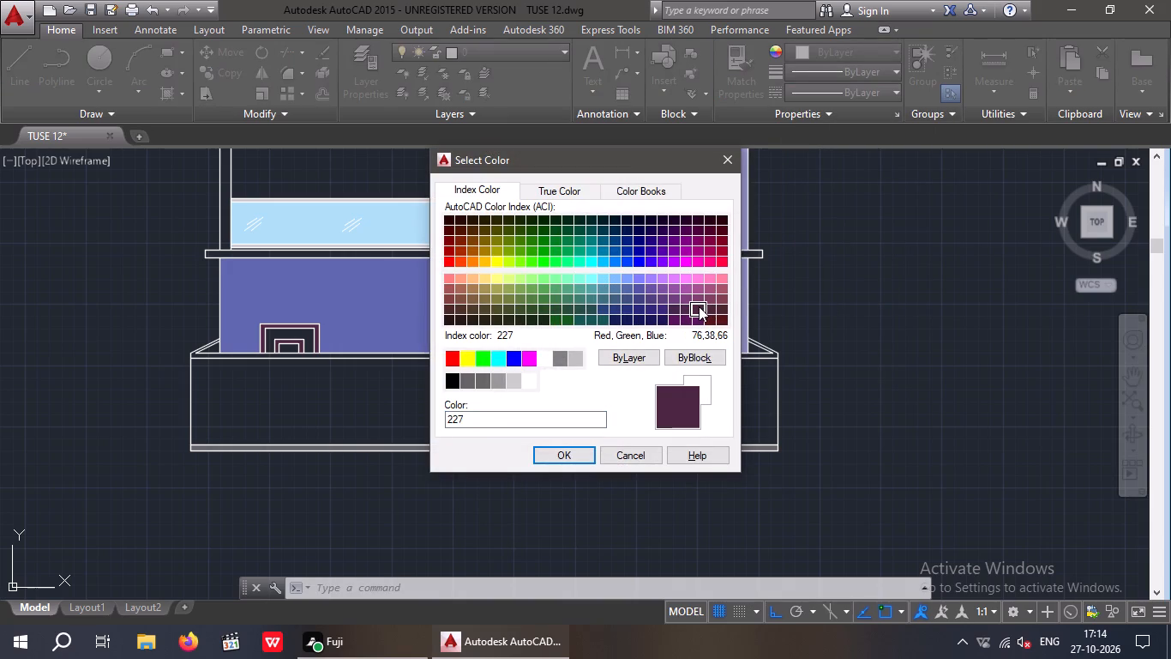
left_click(699, 305)
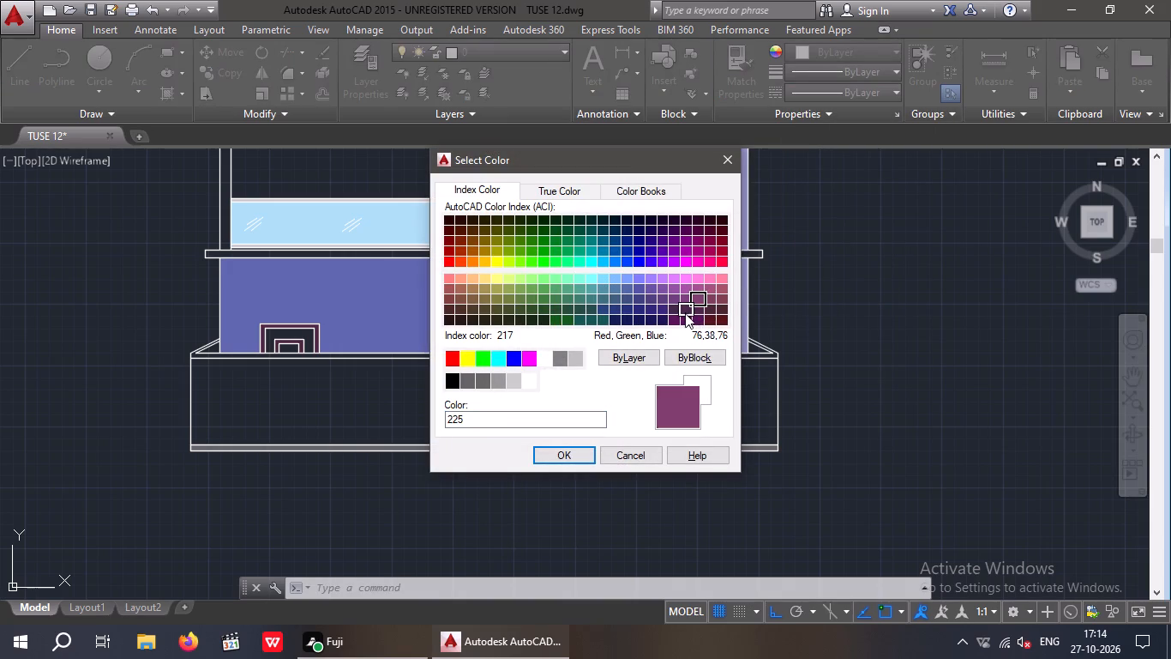
left_click(685, 312)
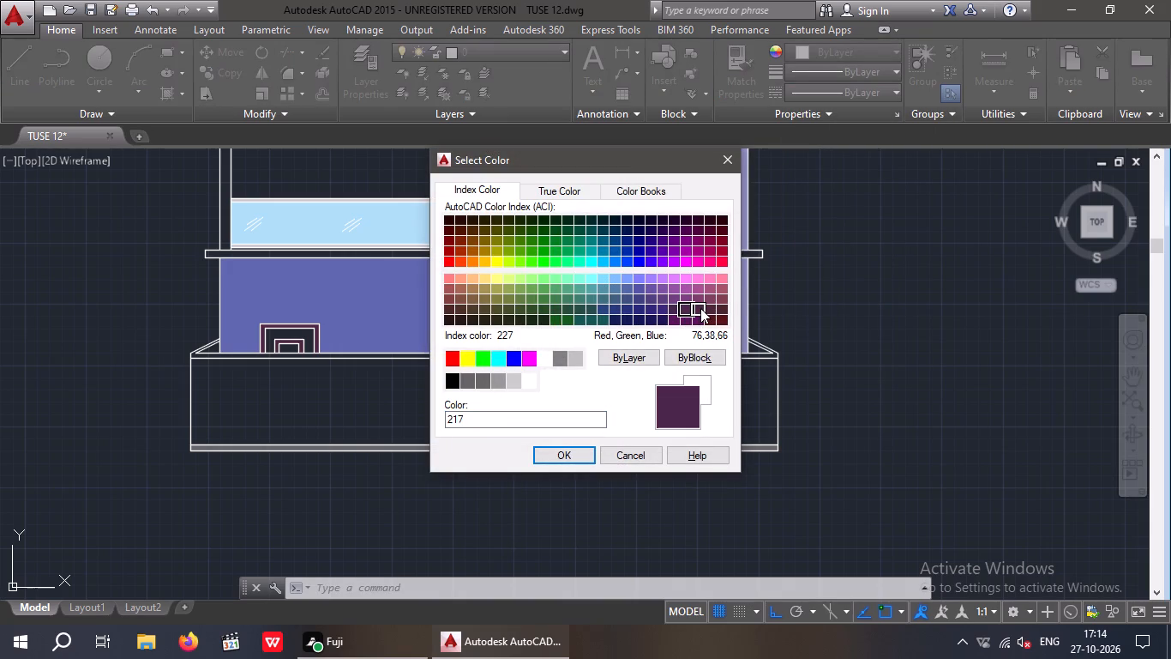
left_click(700, 308)
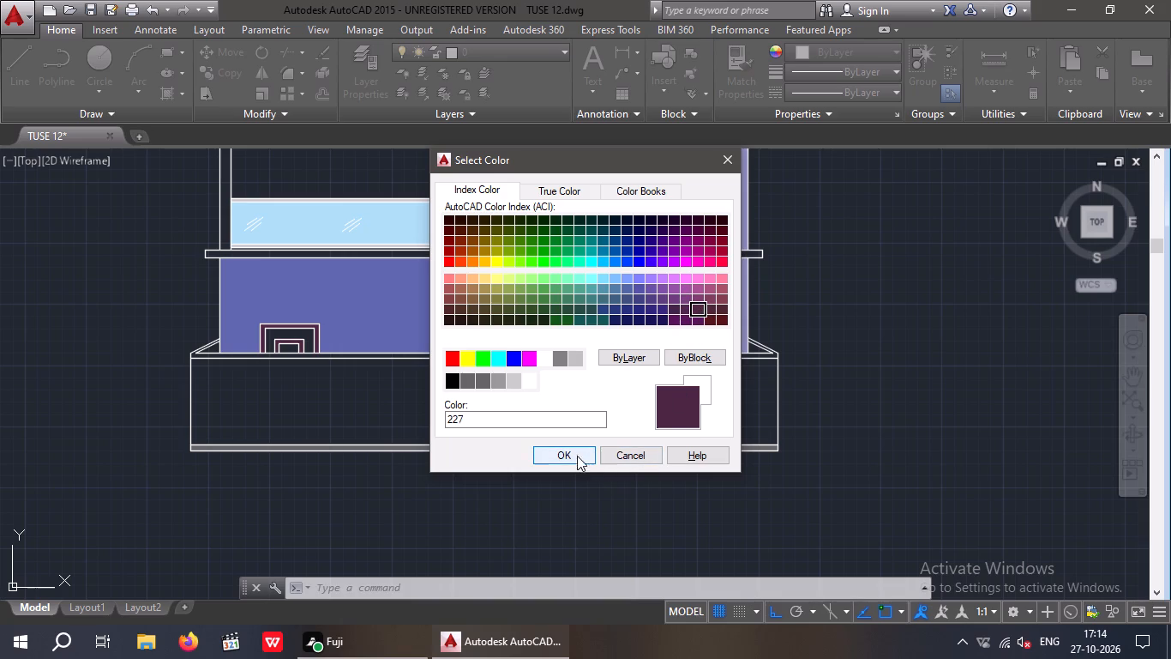
left_click(567, 459)
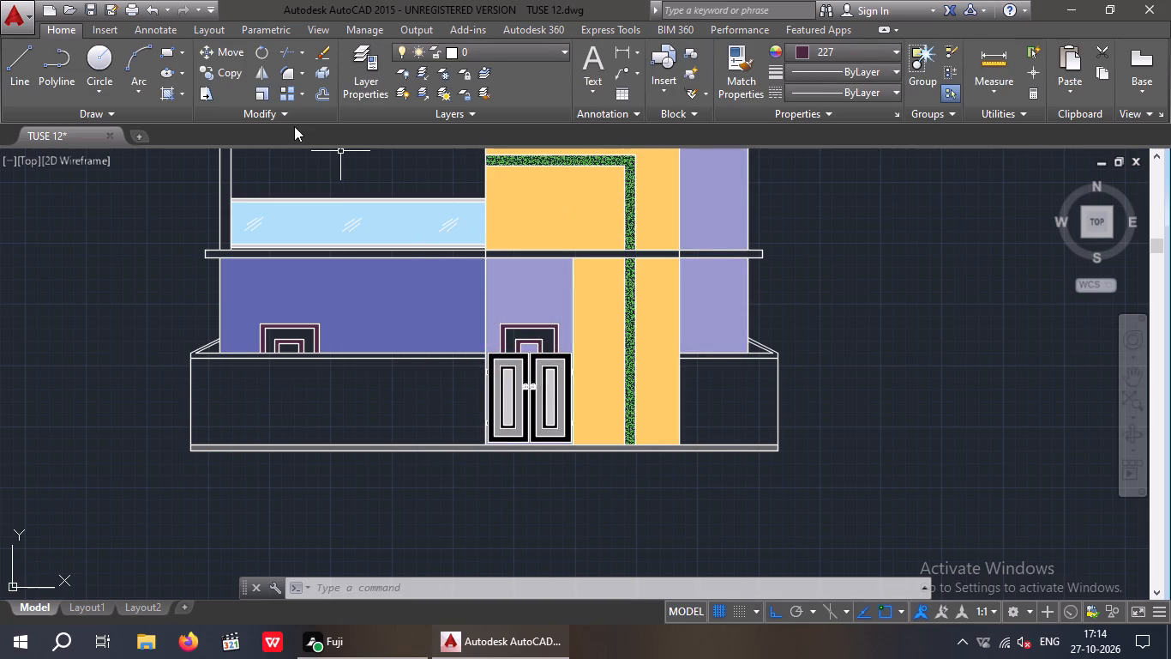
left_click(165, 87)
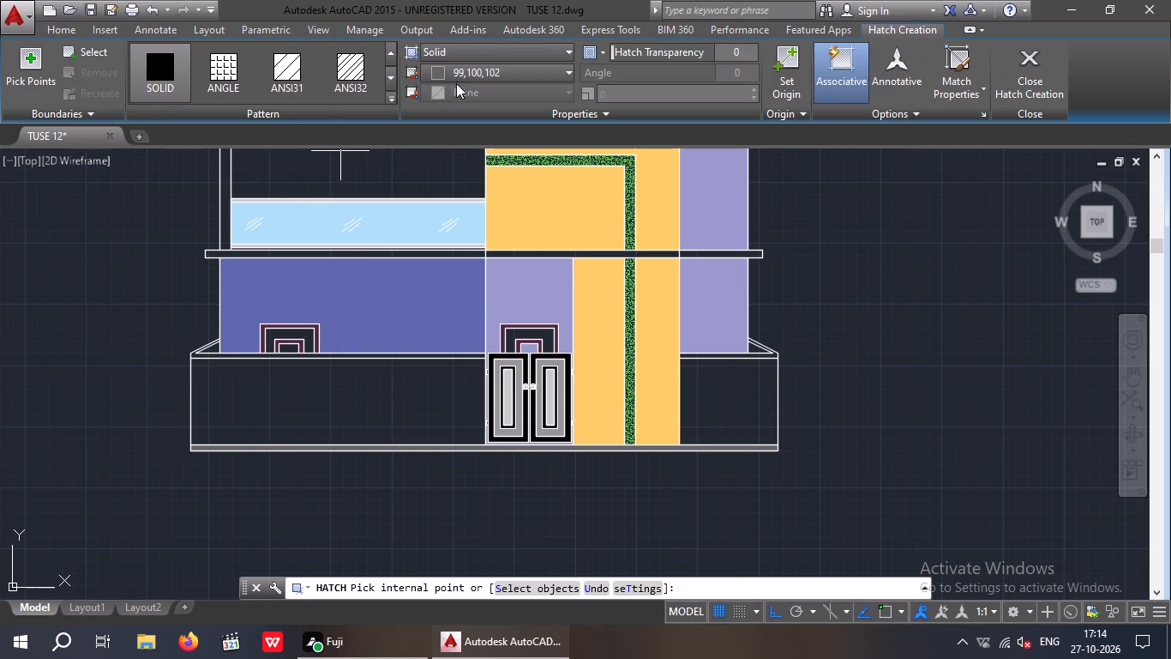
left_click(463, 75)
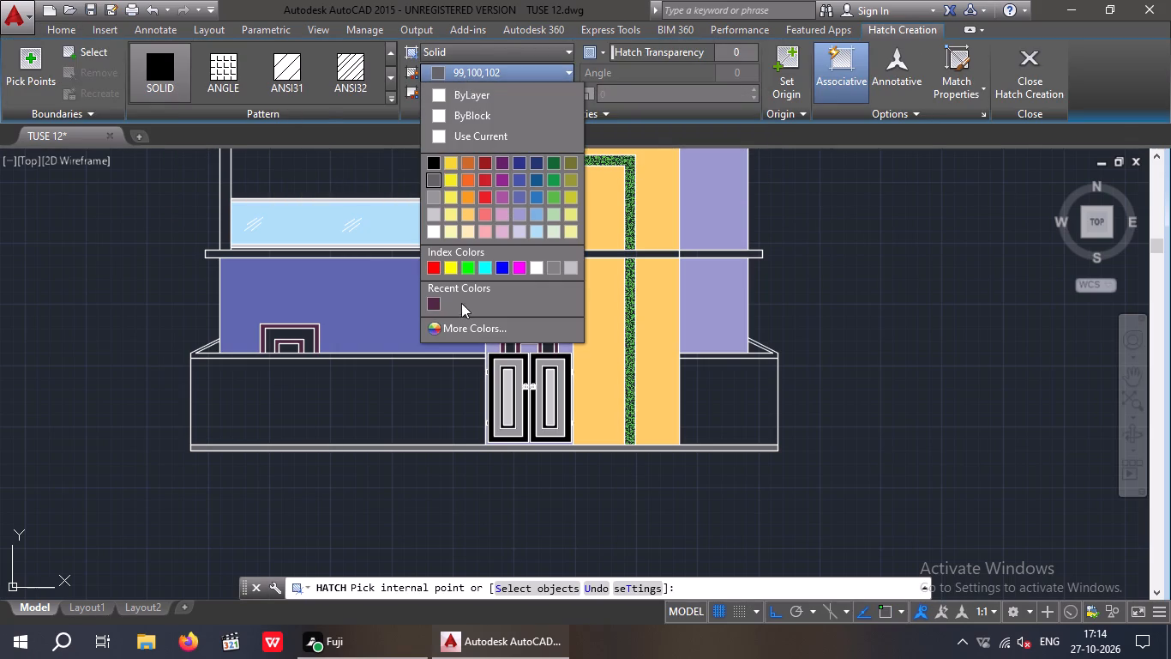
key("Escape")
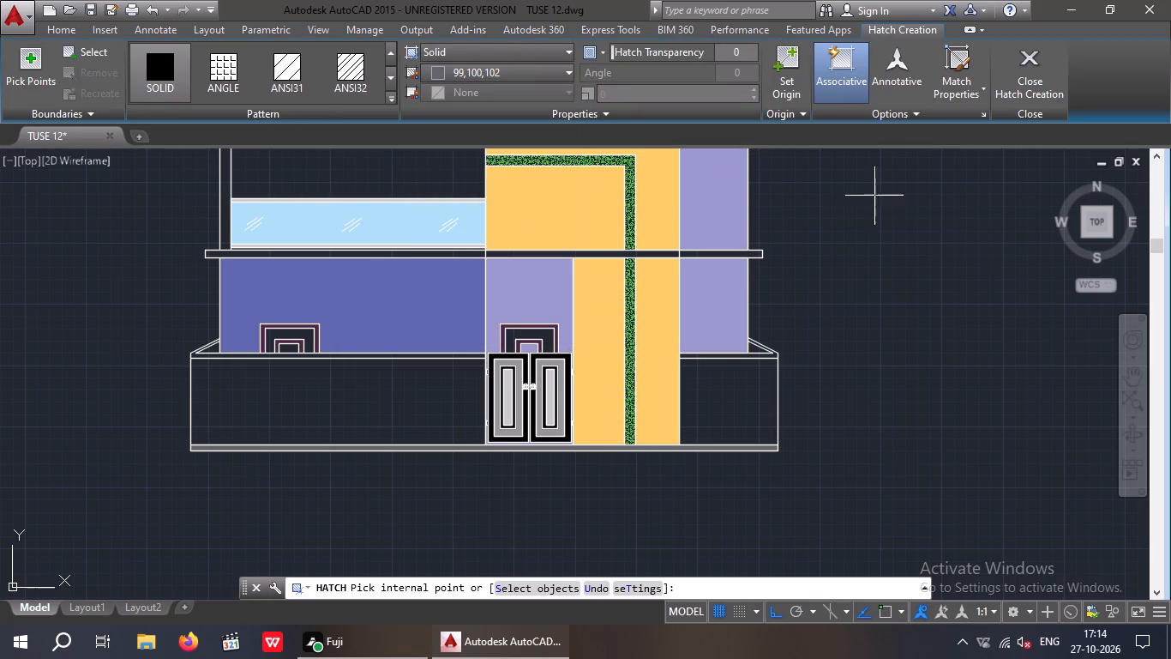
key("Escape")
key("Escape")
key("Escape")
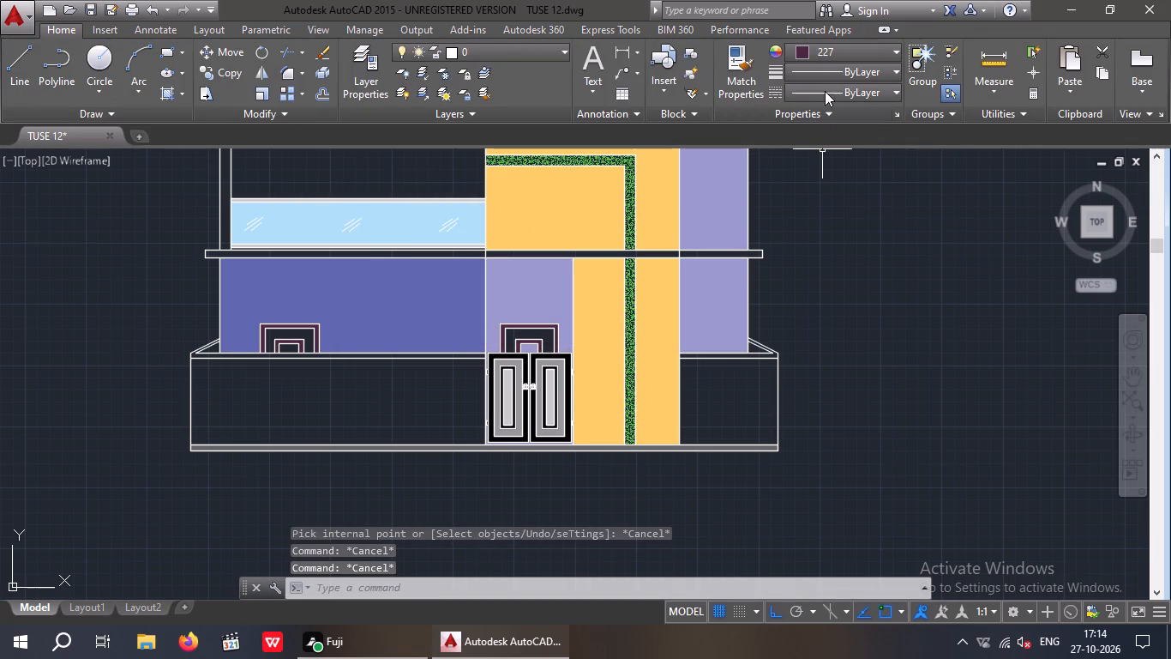
Set the current object colour to index colour 249.
left_click(836, 57)
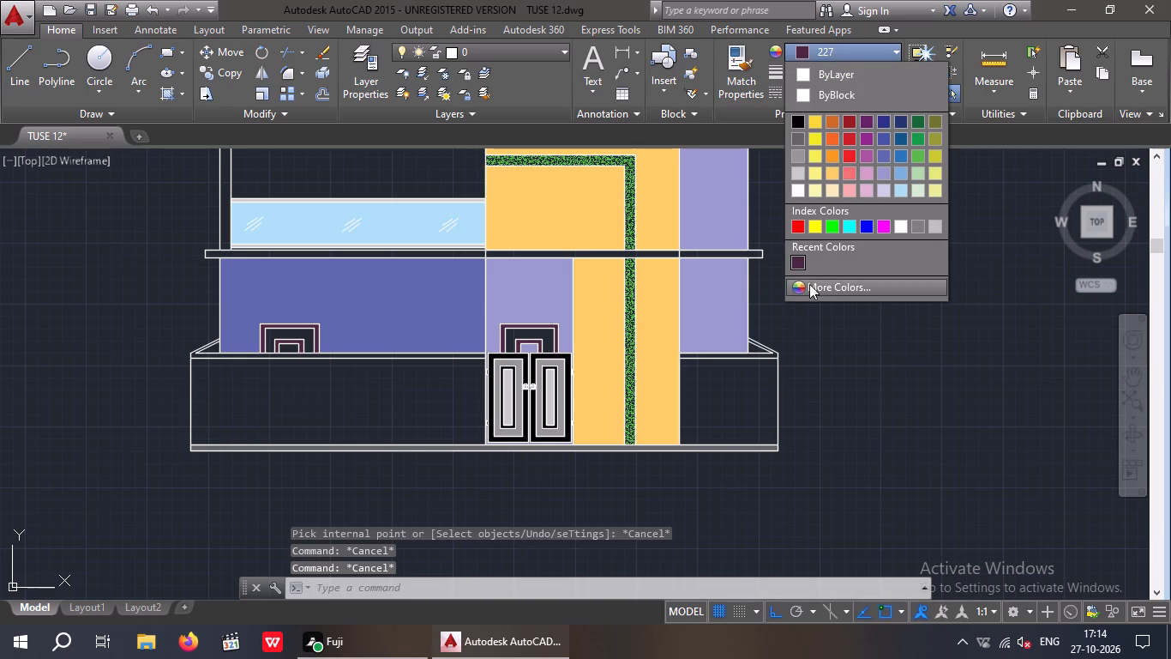
left_click(808, 287)
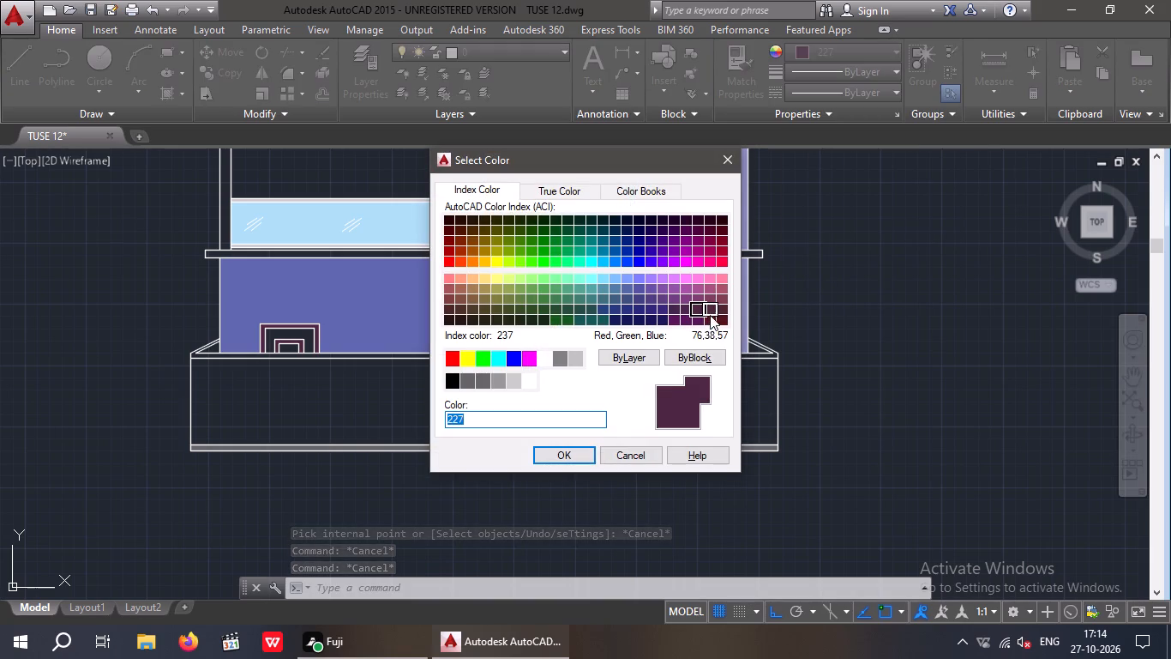
left_click(684, 309)
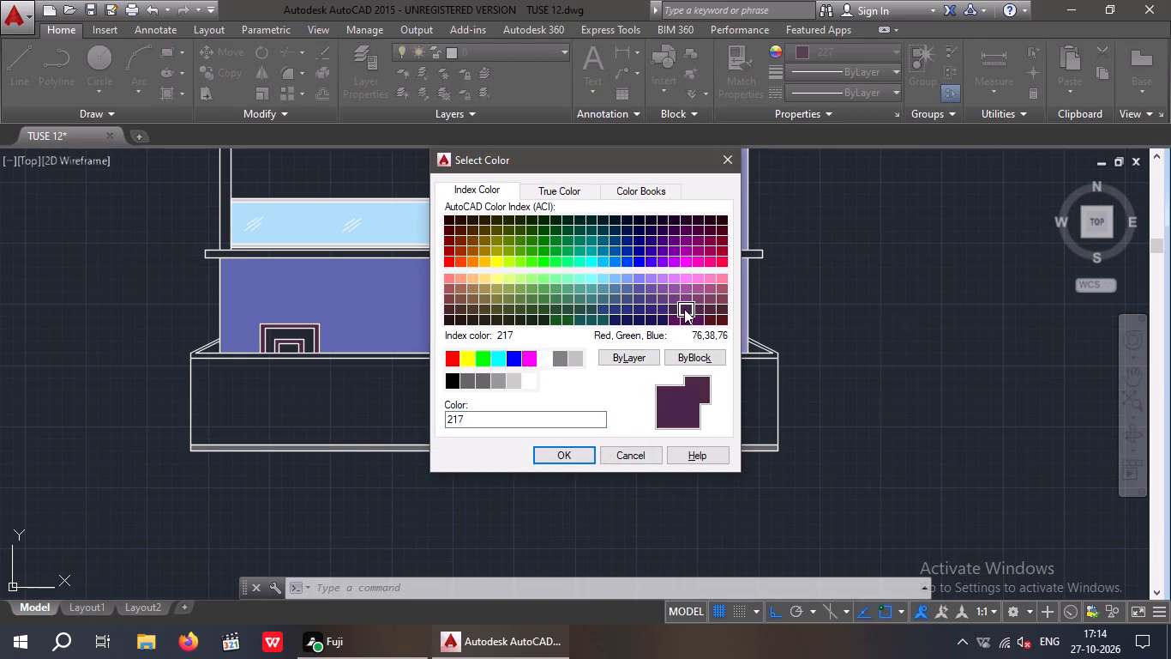
left_click(676, 319)
left_click(719, 317)
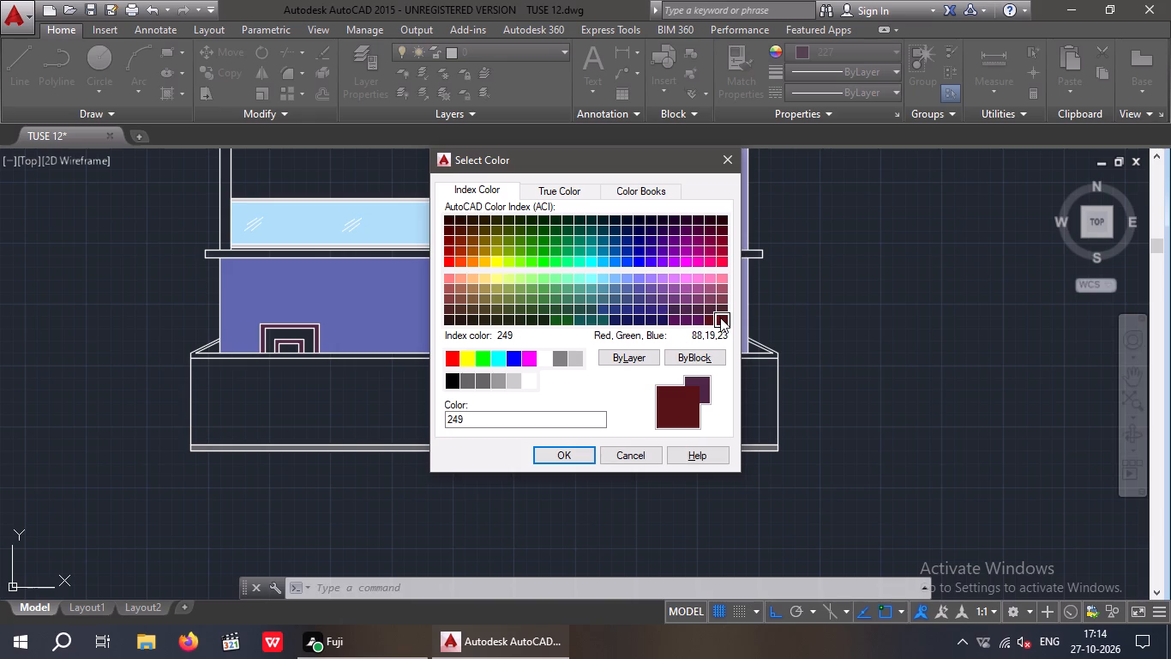
left_click(564, 456)
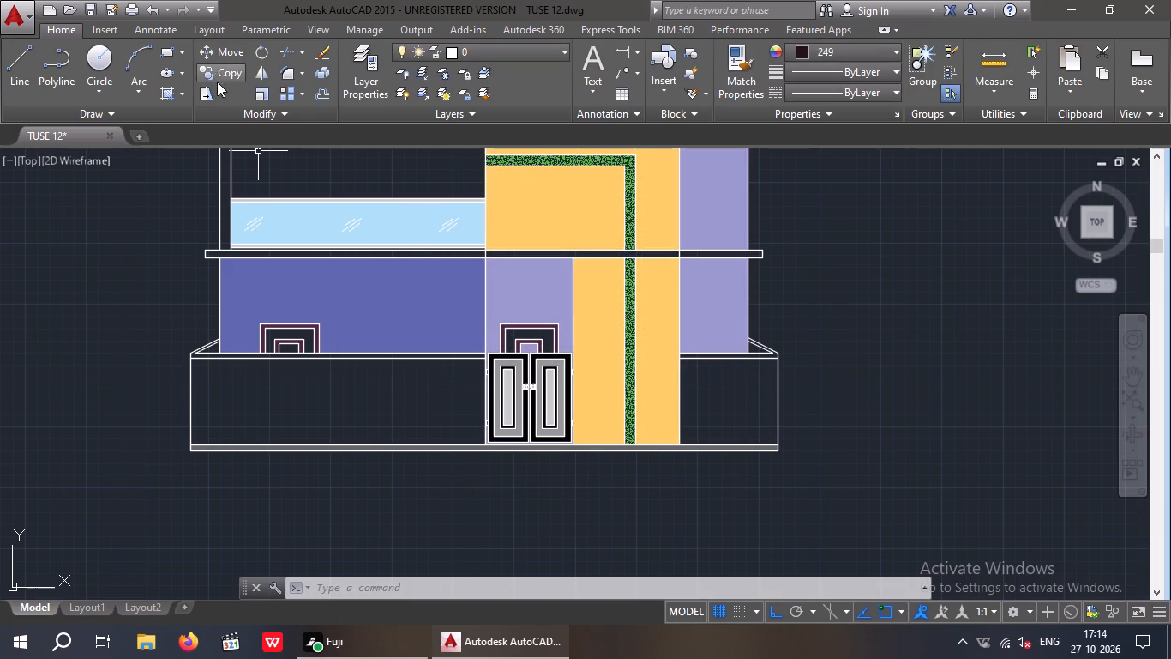
Fill the wide inner band and centre pane of the window on the dark blue ground-floor wall with solid hatch in colour 249.
left_click(171, 96)
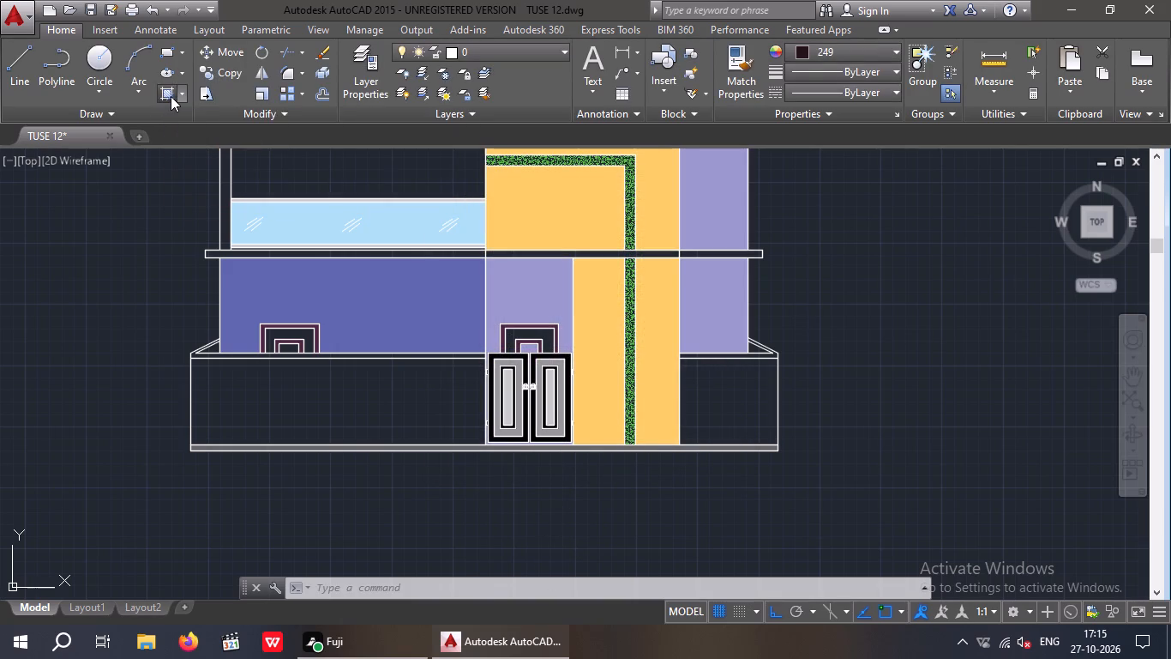
left_click(477, 70)
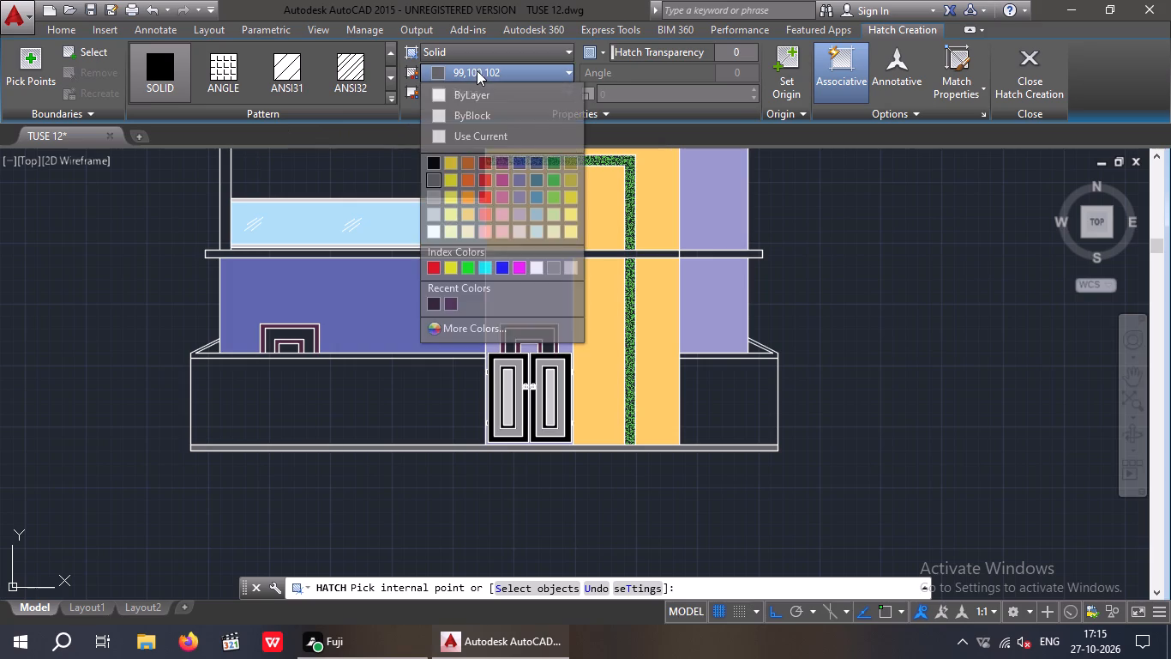
left_click(429, 304)
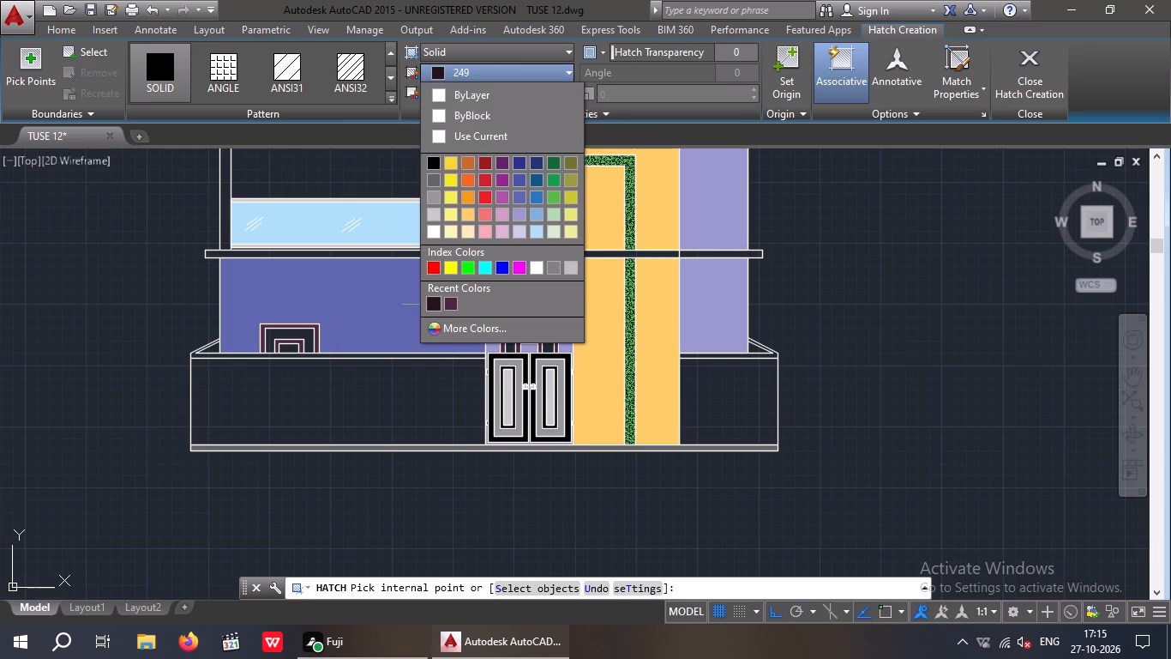
scroll(273, 337, "up", 3)
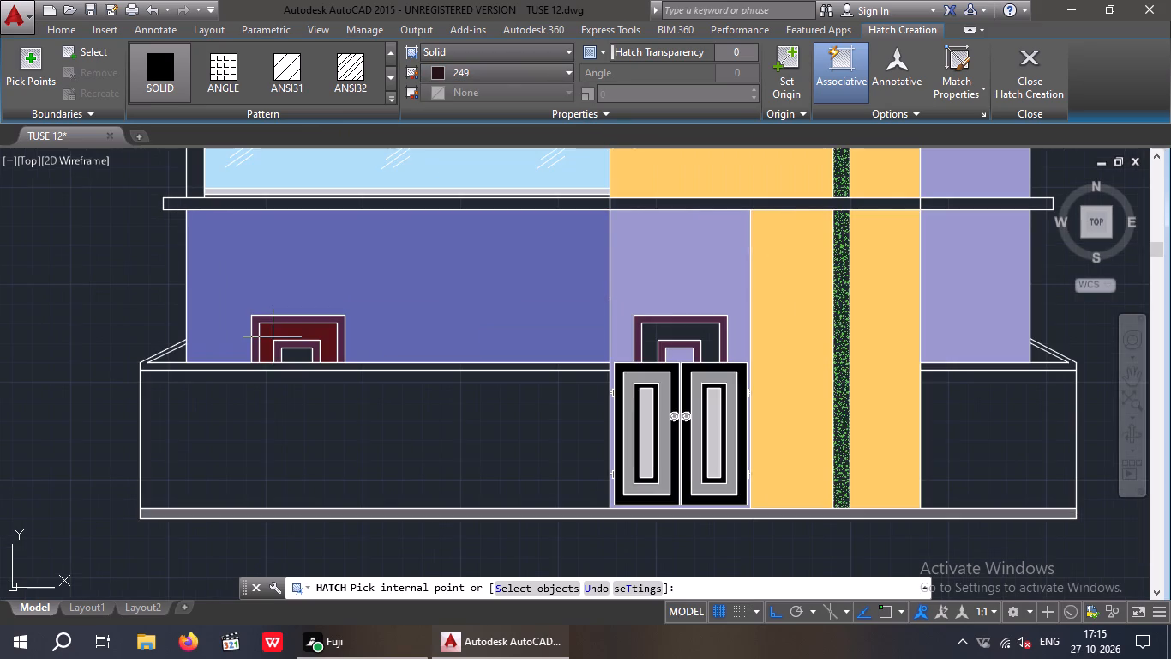
scroll(271, 337, "up", 3)
left_click(268, 329)
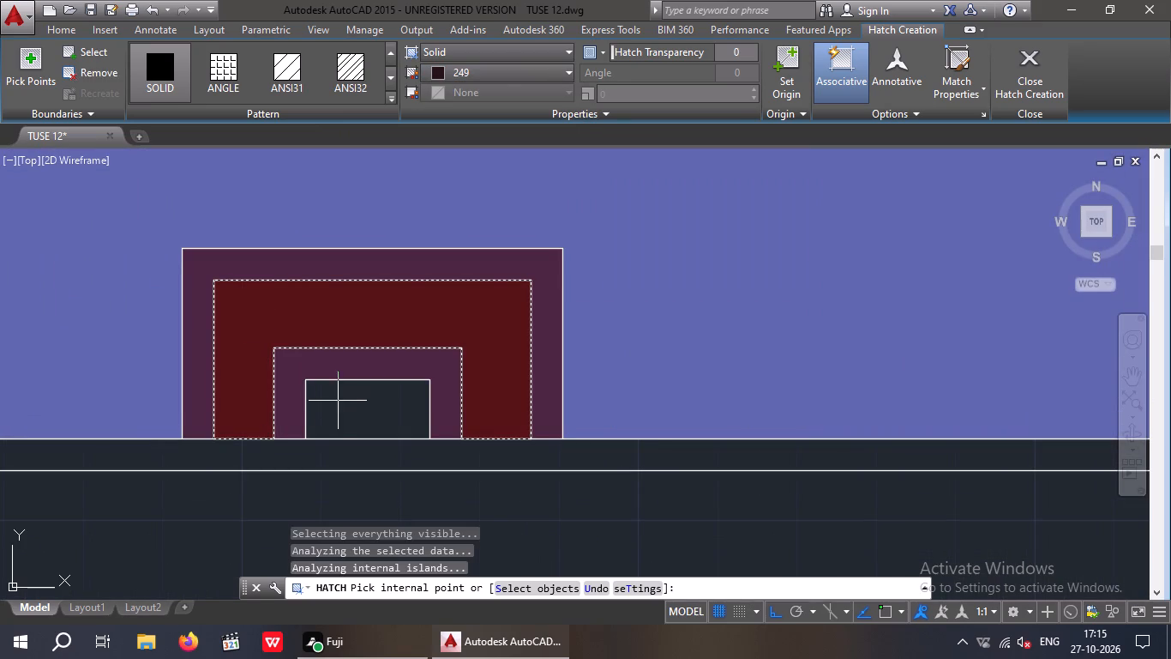
left_click(353, 404)
Fill the wide inner band of the window above the gate with the same solid hatch in colour 249.
scroll(355, 396, "down", 4)
scroll(631, 538, "down", 1)
middle_click_drag(632, 537, 494, 518)
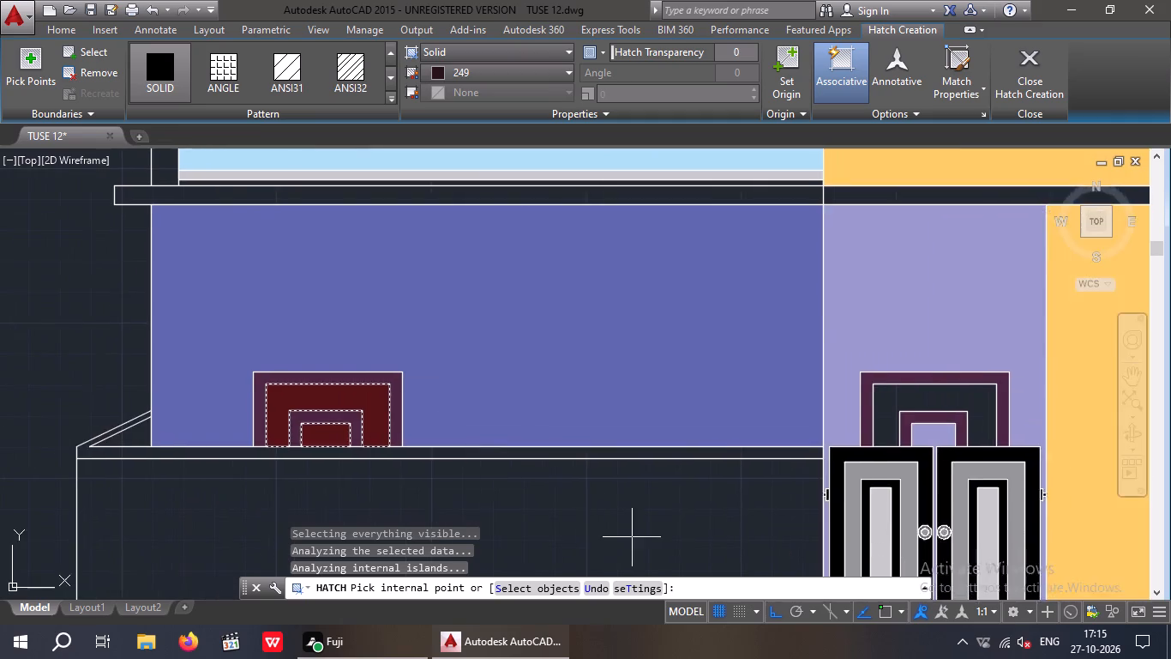
scroll(482, 504, "down", 2)
scroll(668, 490, "up", 3)
left_click(564, 398)
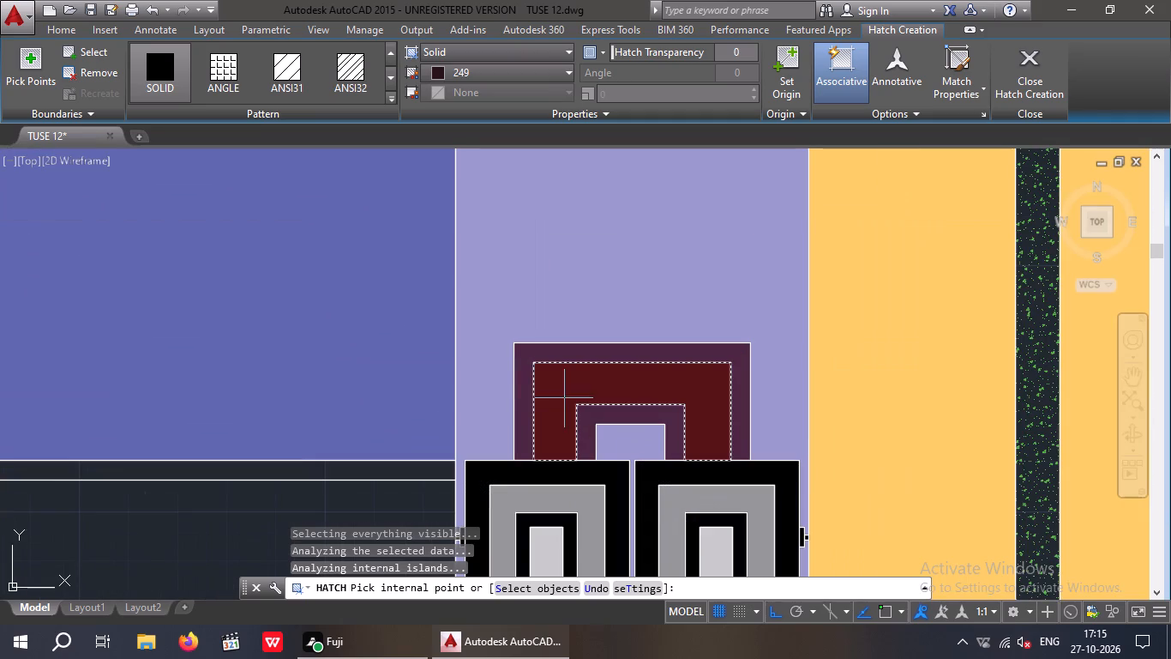
scroll(613, 432, "down", 4)
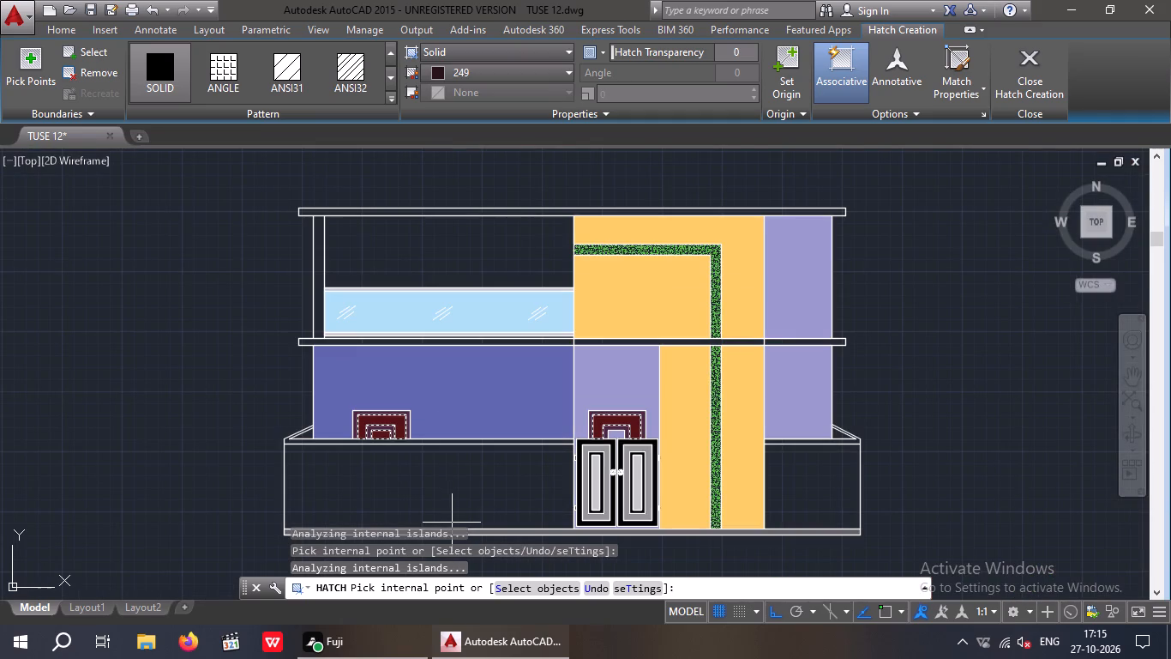
key("Escape")
key("Escape")
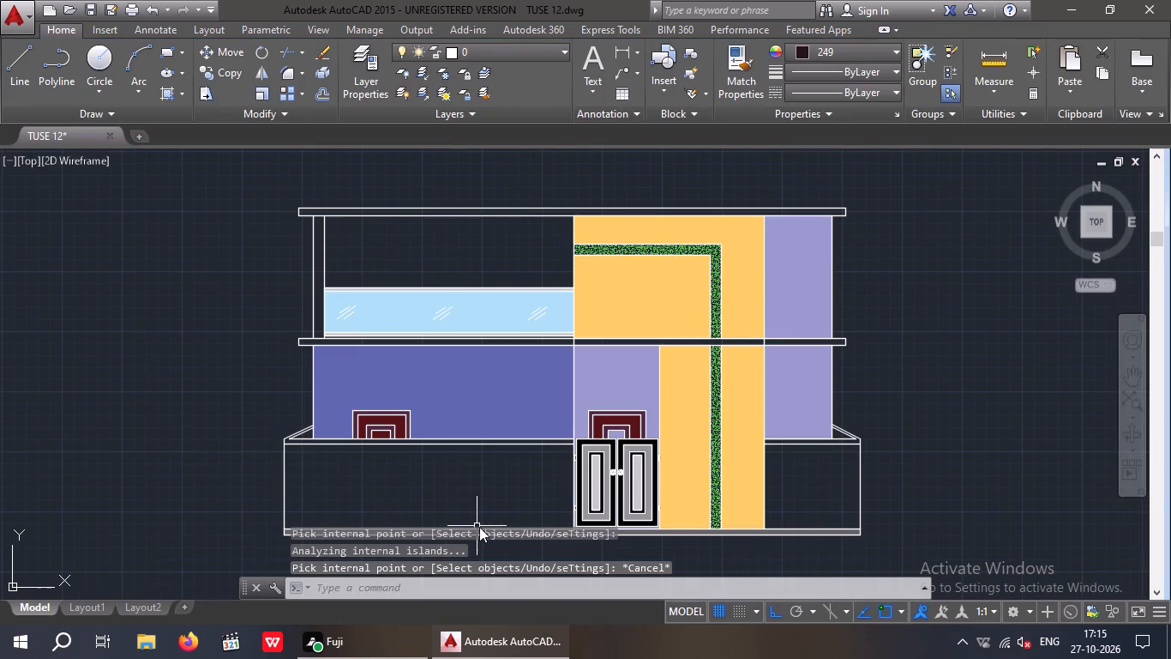
Fill the narrow vertical column at the upper floor's left end with a solid hatch in colour 254,204,102.
middle_click_drag(501, 522, 486, 505)
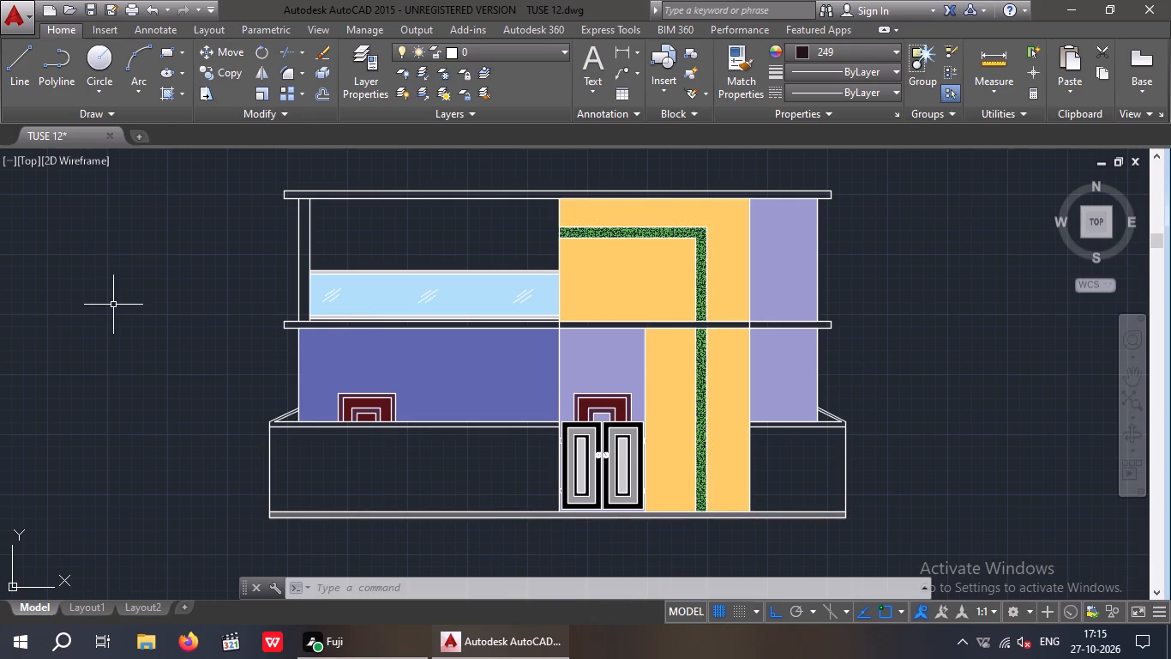
key("Escape")
key("Escape")
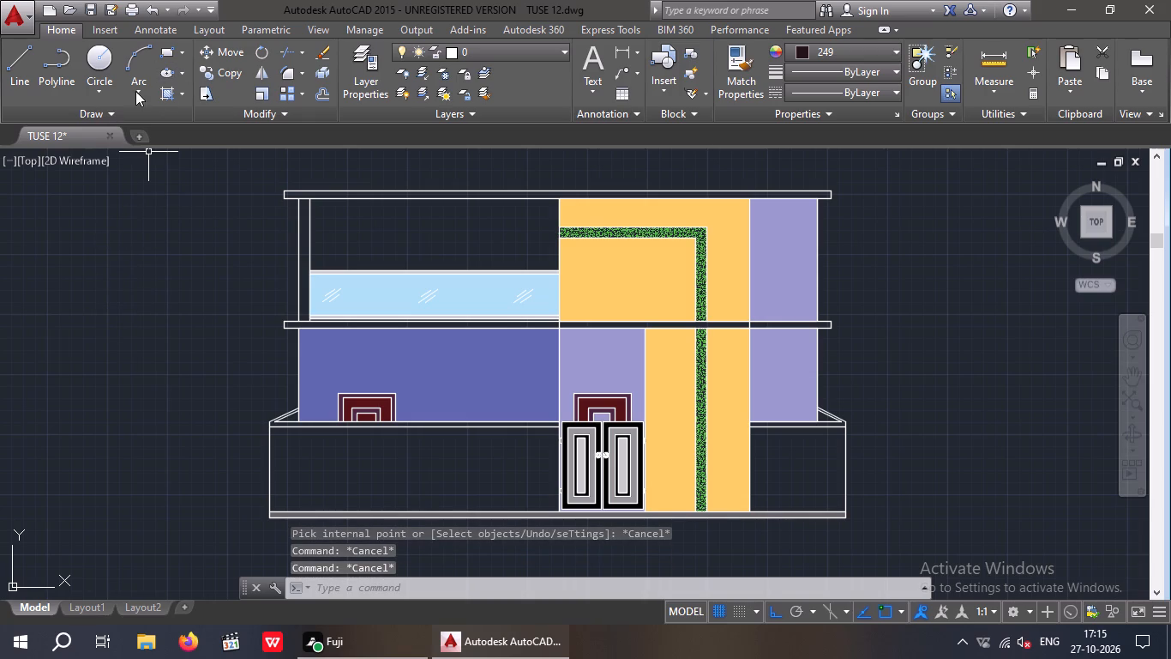
left_click(161, 90)
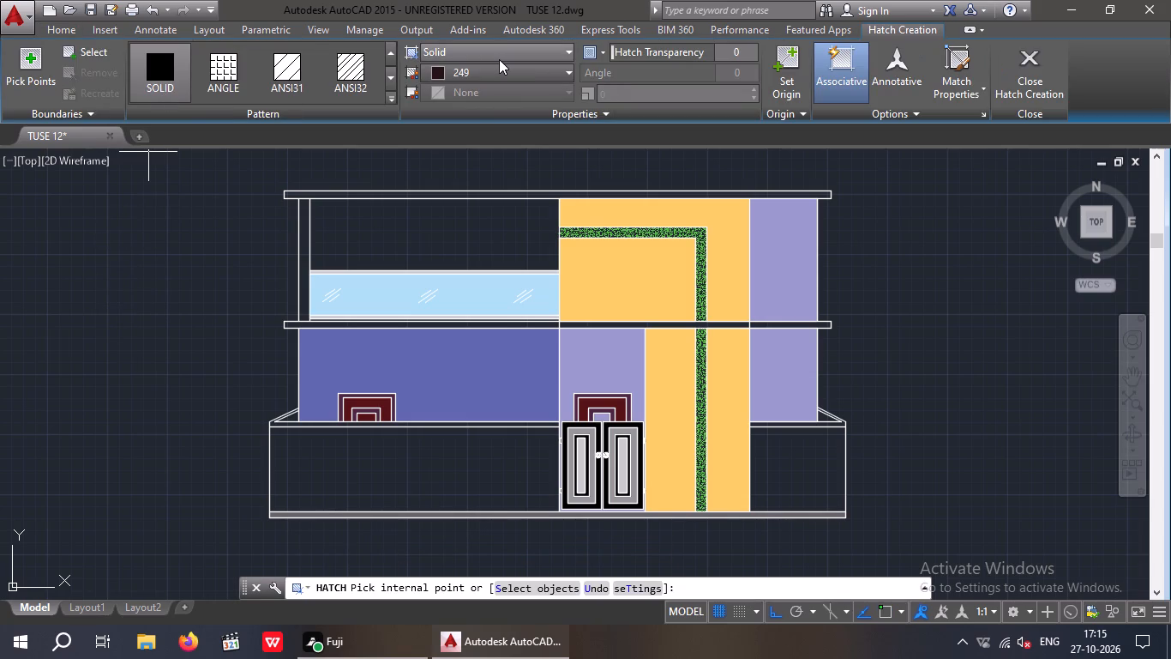
left_click(497, 70)
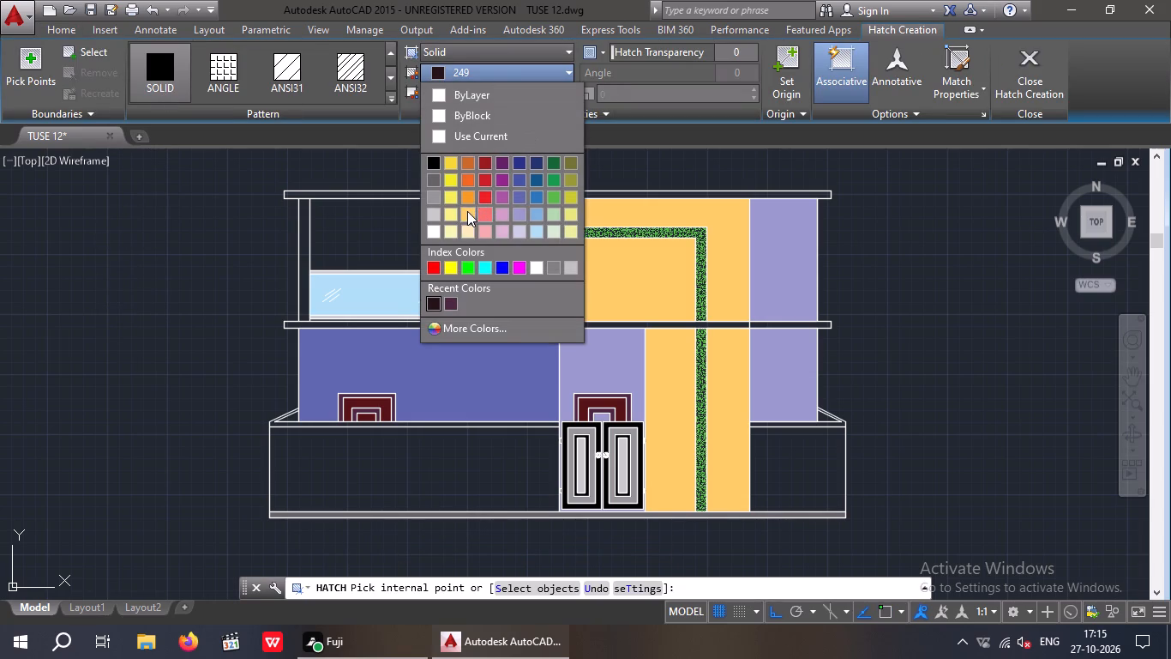
left_click(467, 211)
left_click(302, 246)
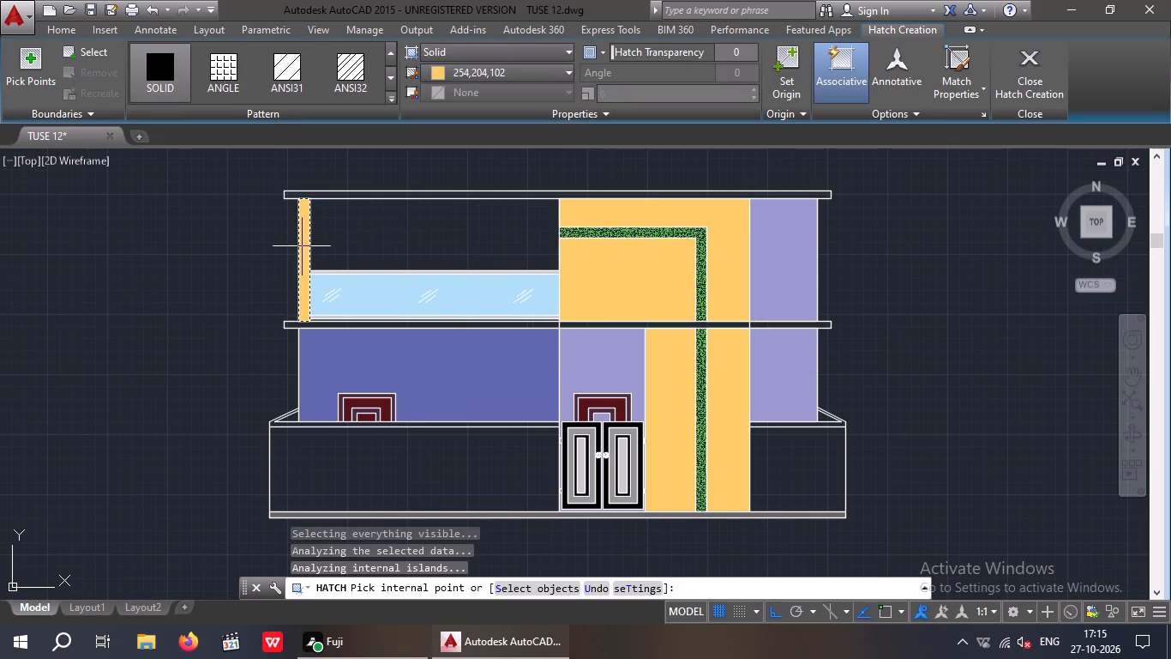
key("Escape")
key("Escape")
key("Escape")
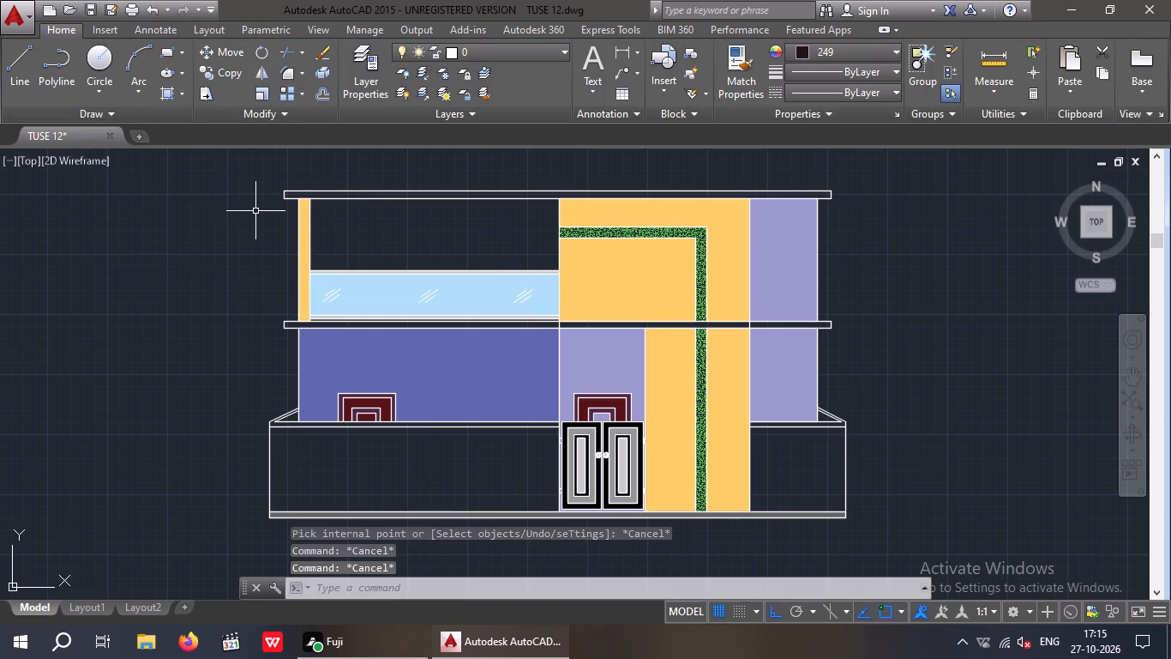
Fill the roof slab along the top of the elevation with a solid hatch in colour 88,186,72.
left_click(170, 94)
left_click(438, 68)
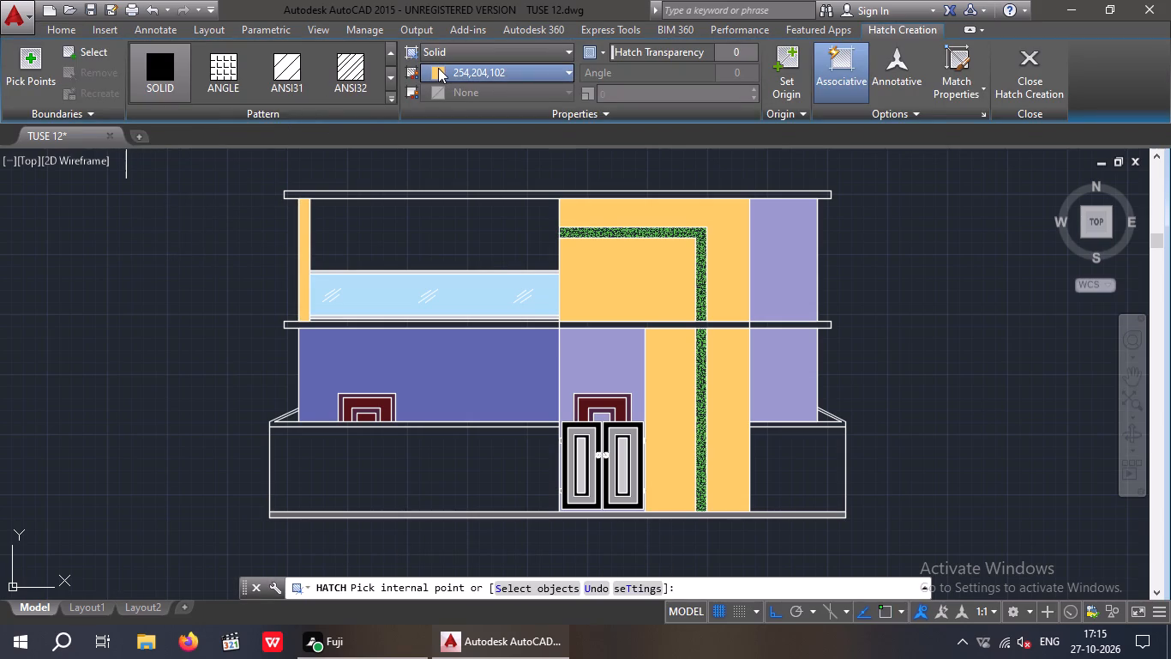
left_click(554, 195)
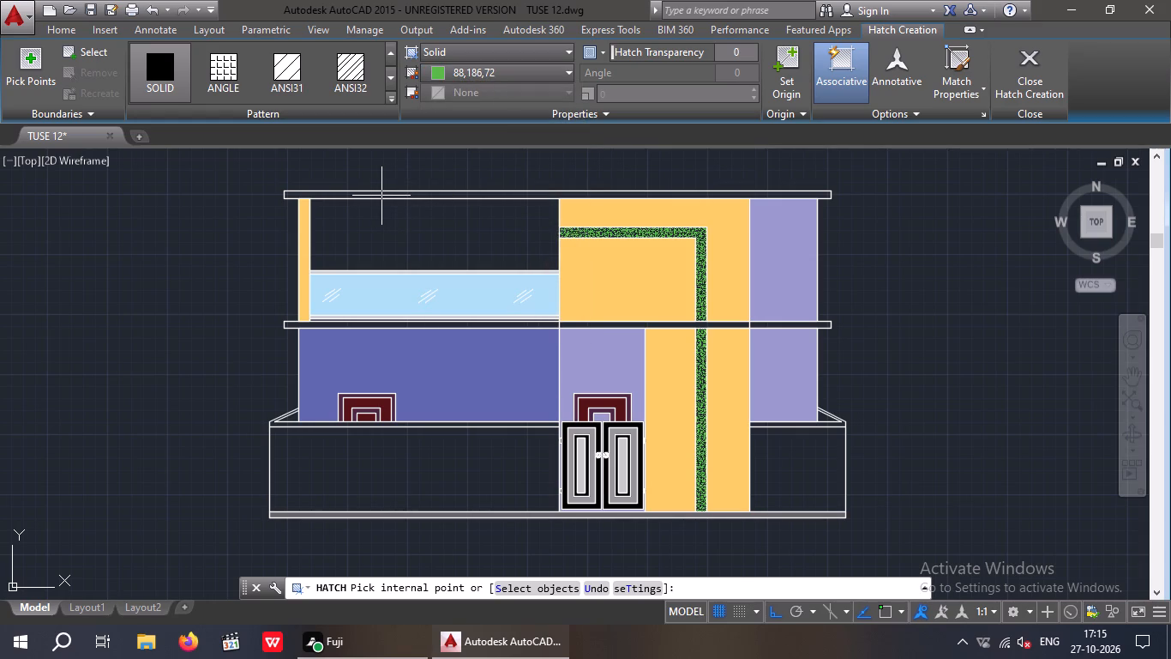
scroll(381, 196, "up", 2)
left_click(381, 195)
scroll(381, 194, "down", 1)
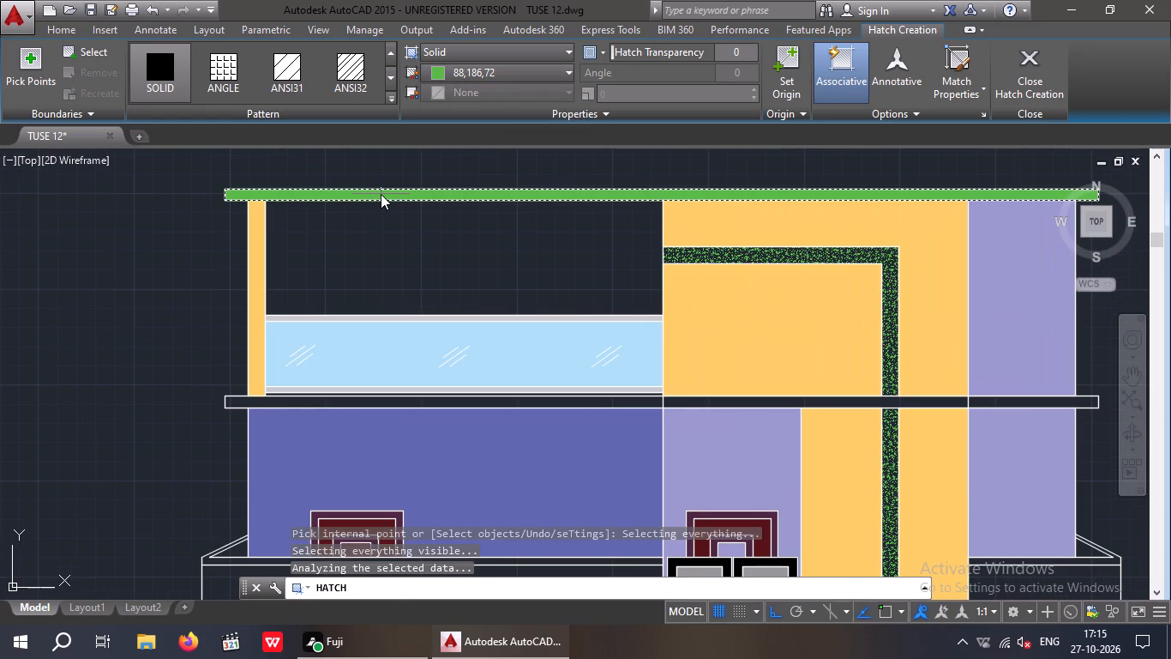
scroll(381, 194, "down", 2)
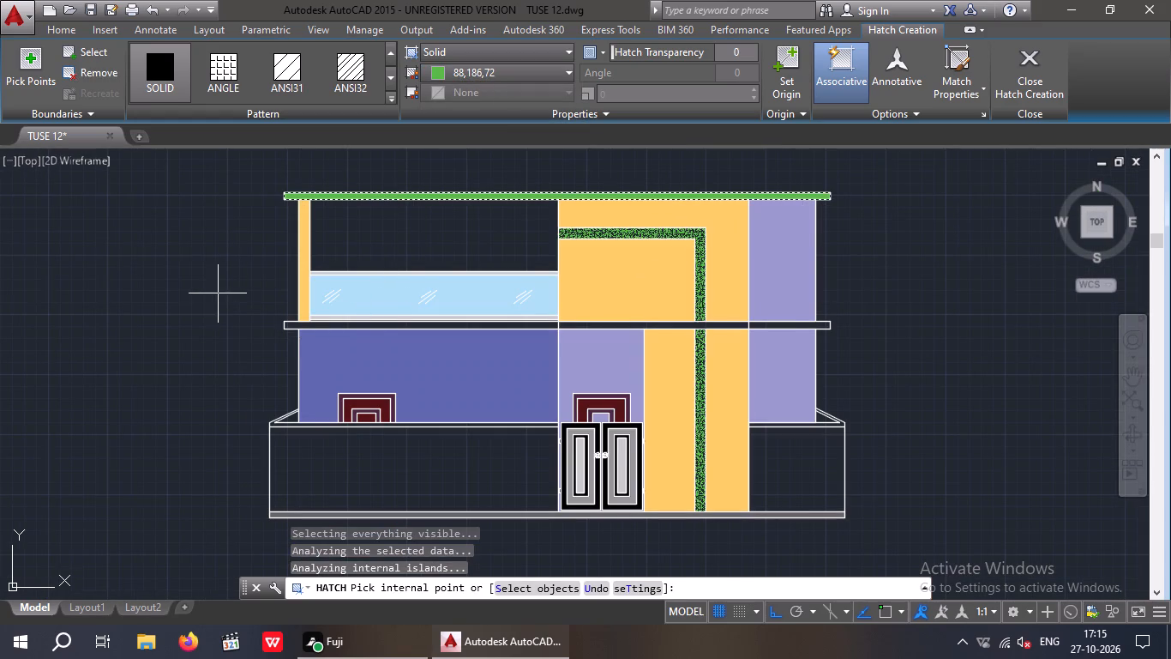
Fill all three sections of the slab between the two storeys with the same solid hatch in colour 88,186,72.
middle_click_drag(218, 293, 180, 312)
scroll(294, 347, "up", 1)
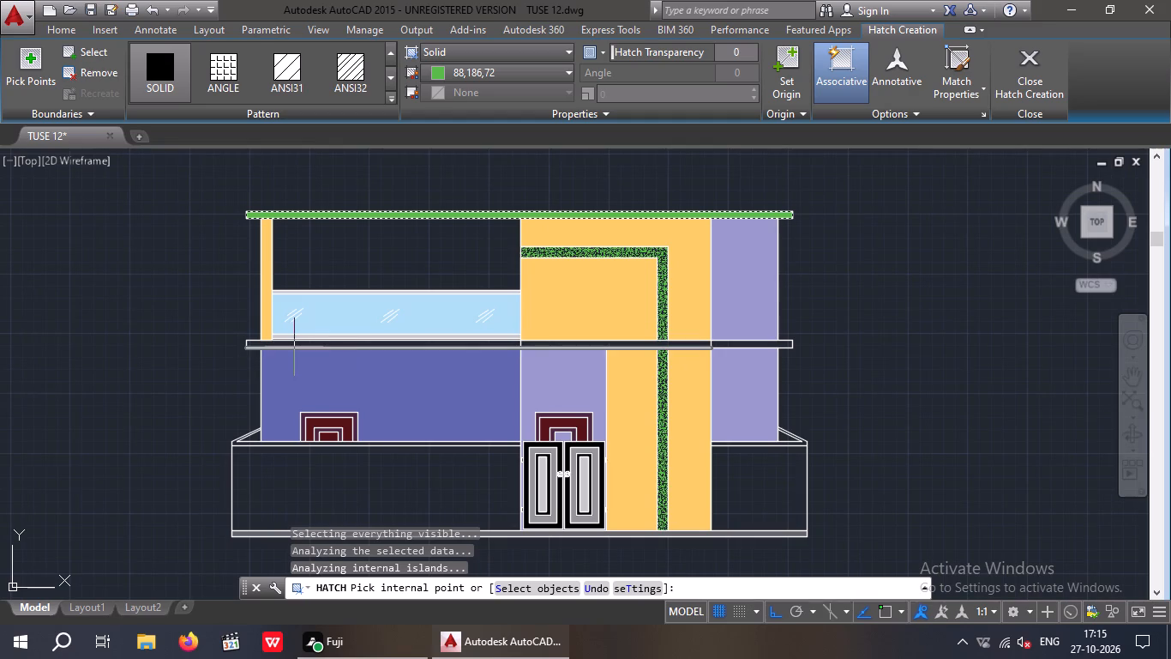
left_click(294, 341)
scroll(294, 341, "down", 3)
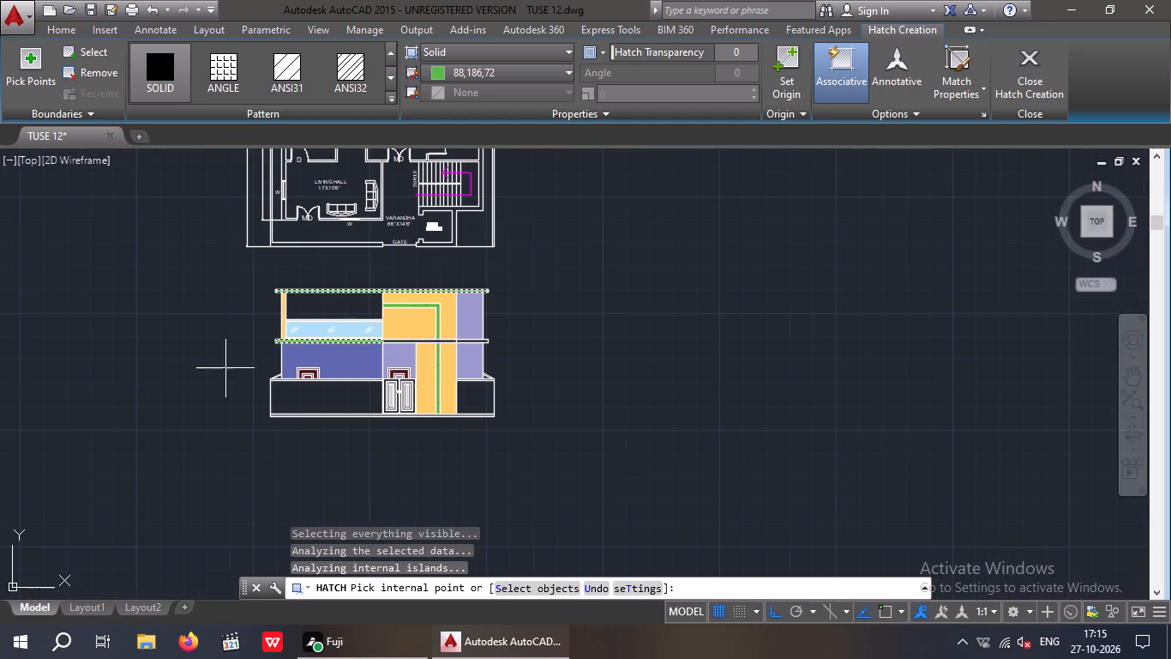
scroll(405, 340, "up", 4)
left_click(405, 349)
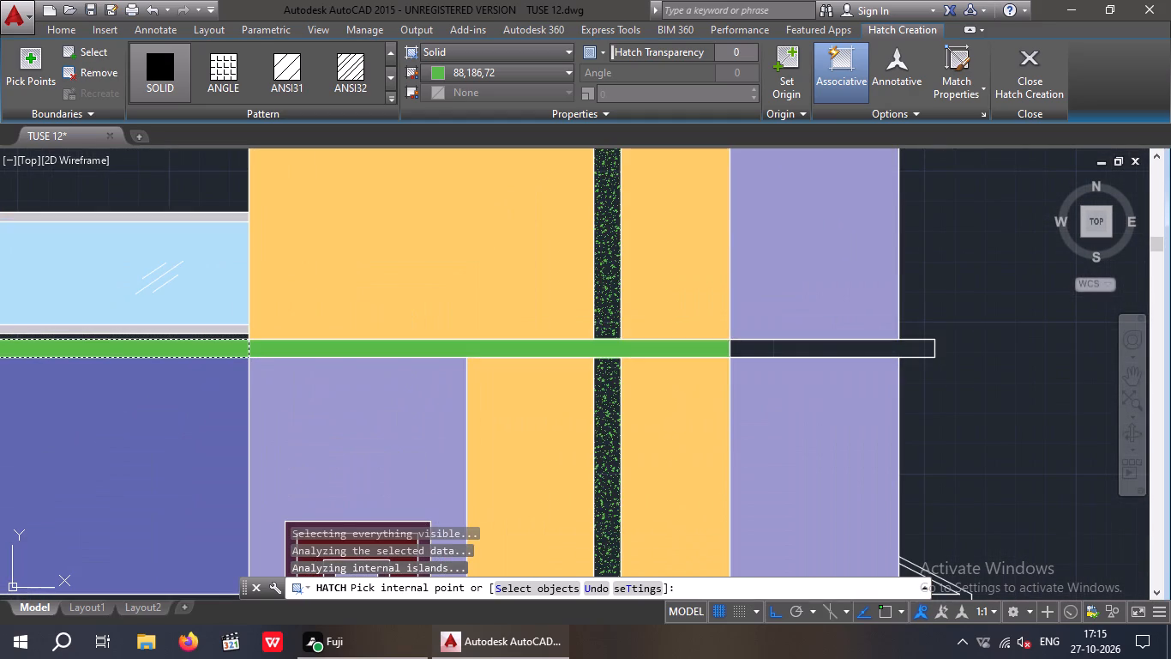
scroll(411, 336, "down", 3)
left_click(650, 345)
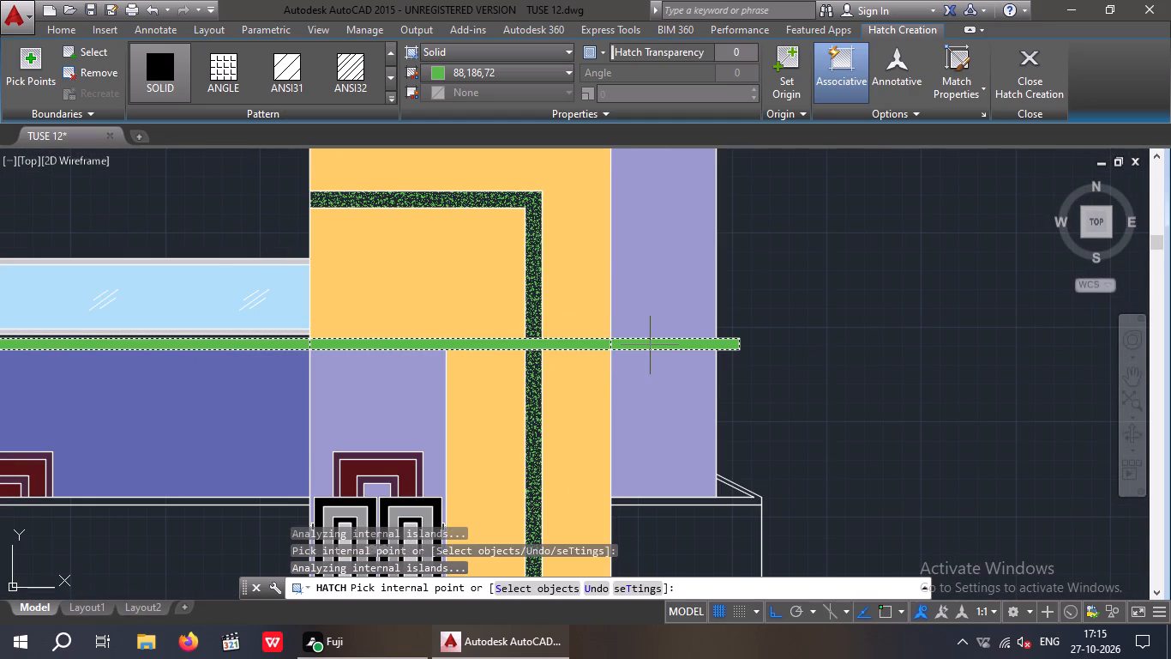
scroll(754, 333, "down", 2)
middle_click_drag(783, 367, 766, 409)
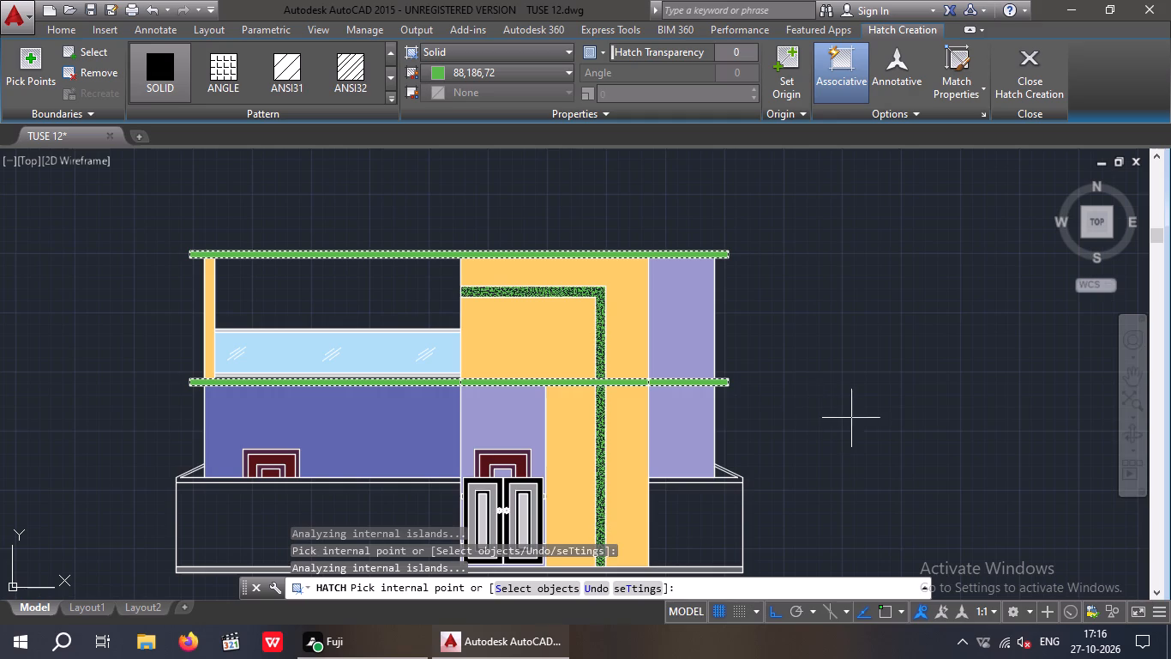
Fill the boundary wall's coping left of the gate, including its sloping end, with a solid hatch in colour 88,186,72.
key("Escape")
middle_click_drag(847, 384, 815, 386)
scroll(824, 346, "down", 1)
middle_click(826, 354)
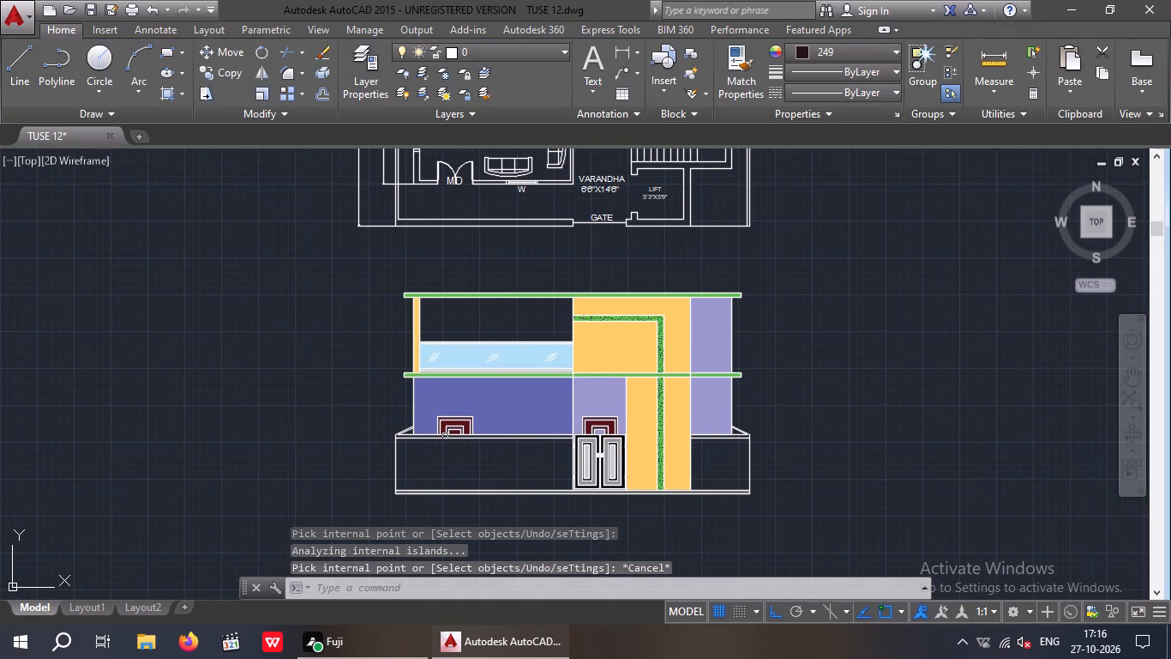
left_click(165, 90)
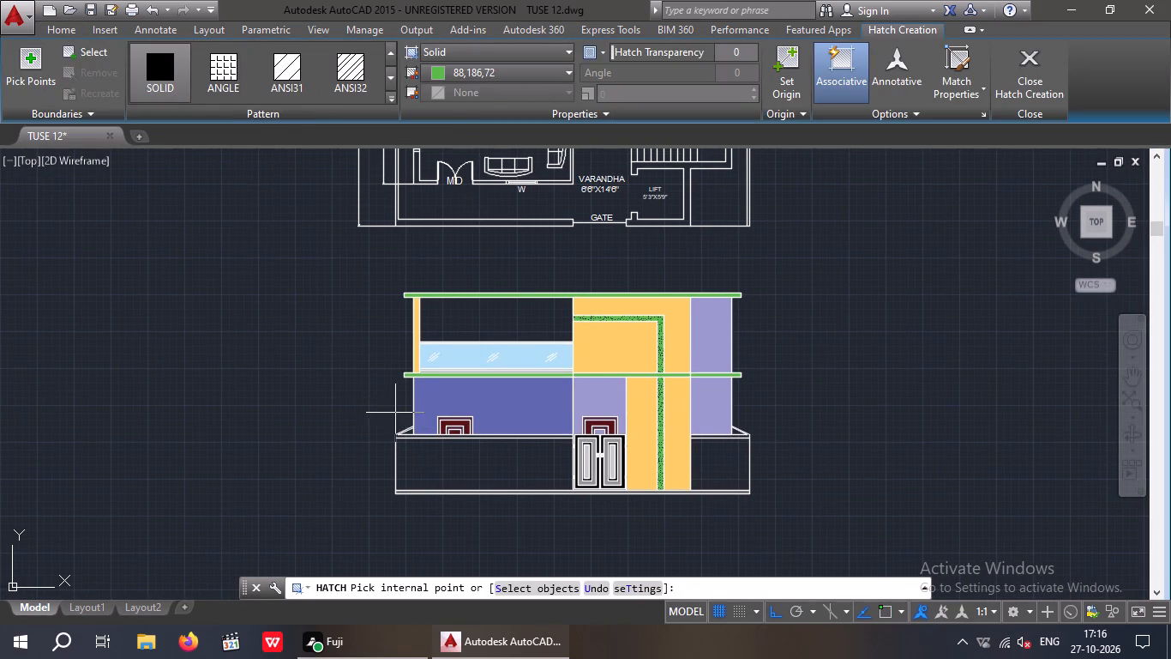
scroll(395, 431, "up", 7)
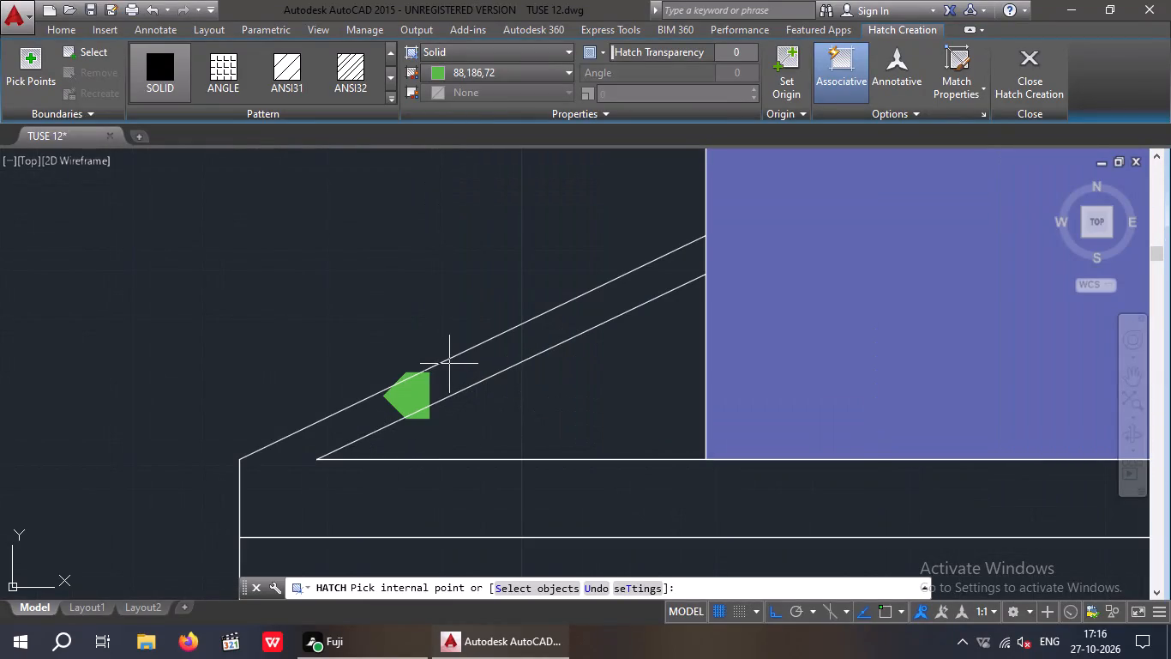
left_click(274, 489)
scroll(291, 450, "down", 2)
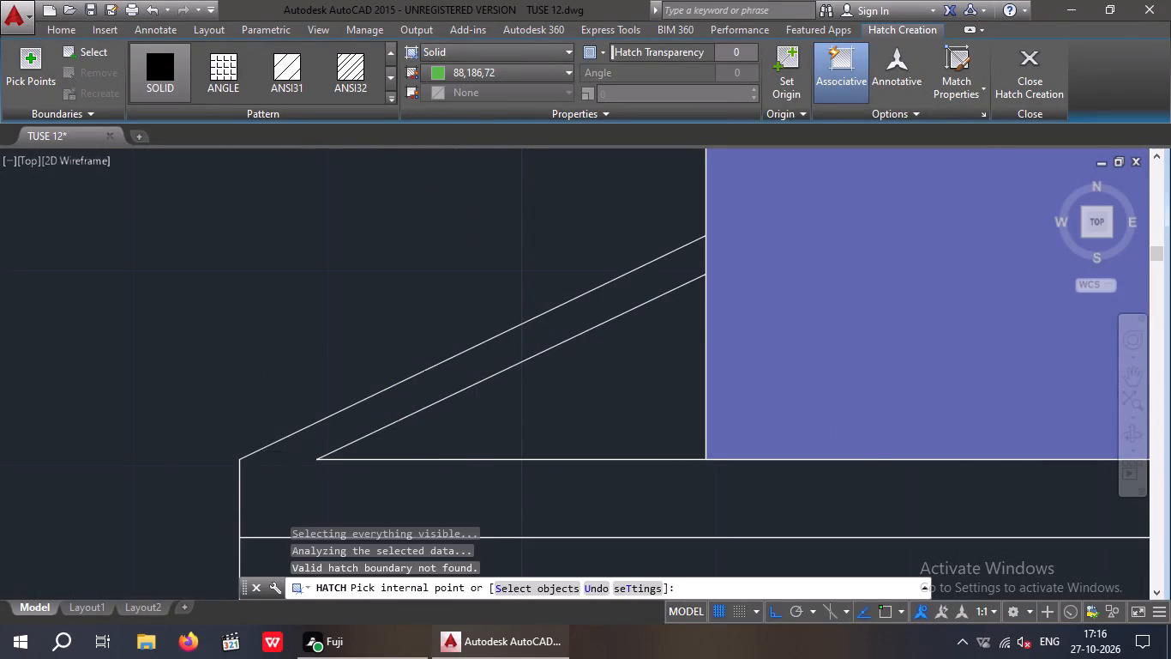
scroll(312, 462, "down", 2)
left_click(356, 485)
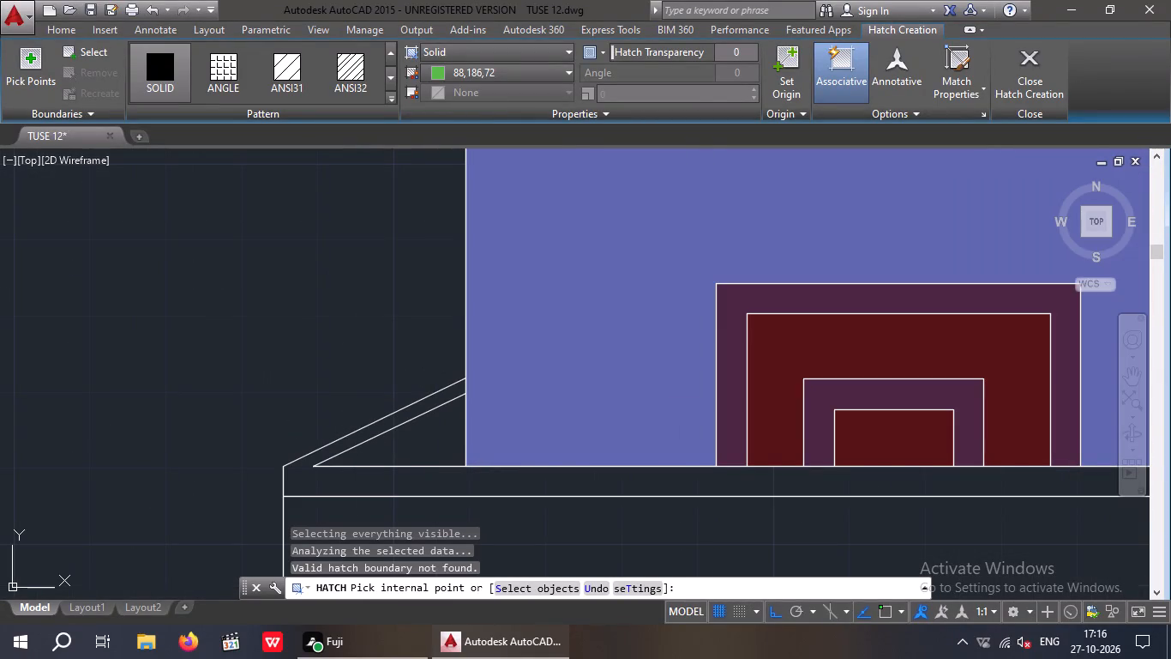
Fill the boundary wall's coping at the elevation's right end with the same solid hatch in colour 88,186,72.
scroll(146, 269, "down", 4)
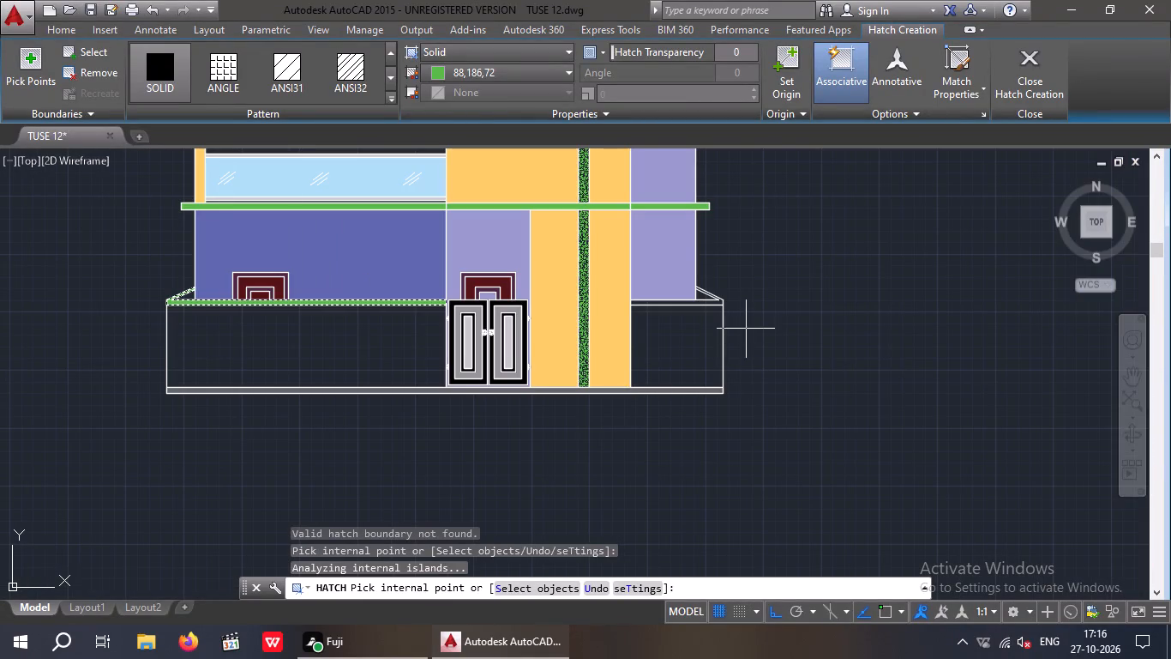
scroll(695, 302, "up", 6)
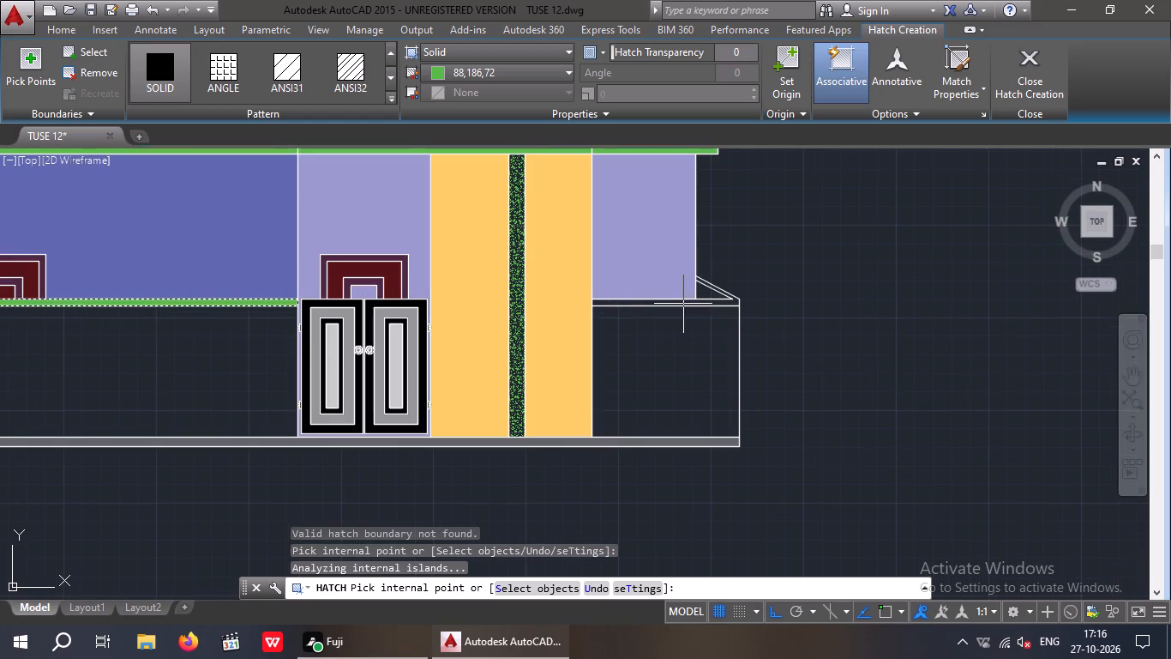
left_click(666, 304)
key("Escape")
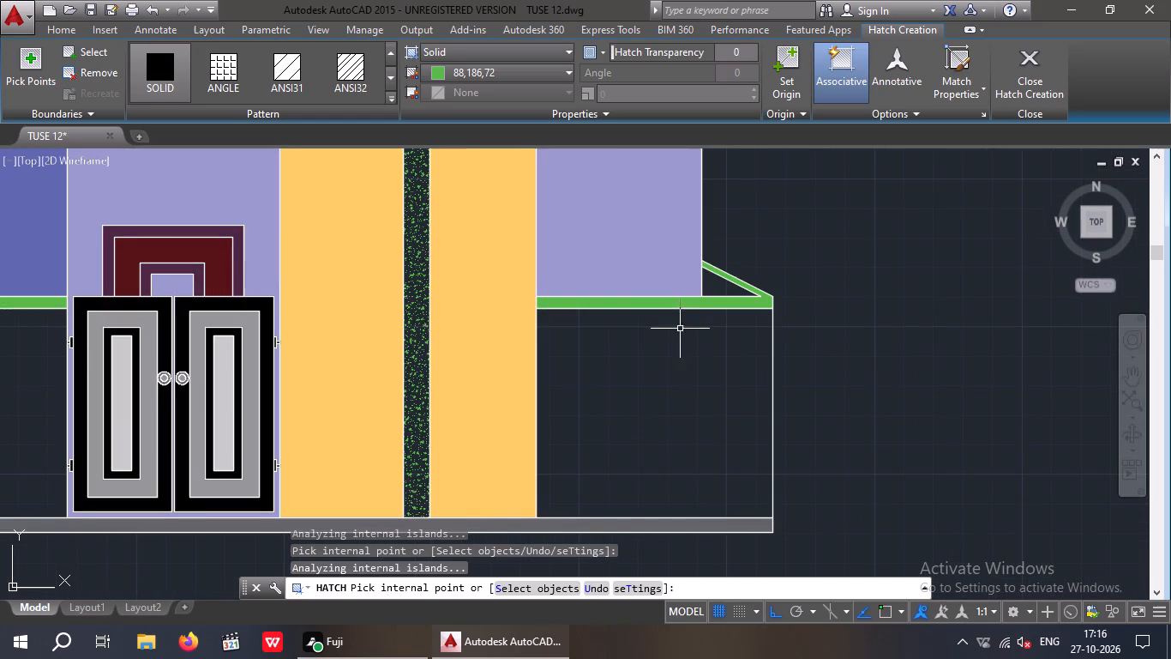
middle_click_drag(690, 359, 701, 386)
scroll(704, 366, "down", 2)
middle_click_drag(705, 385, 692, 405)
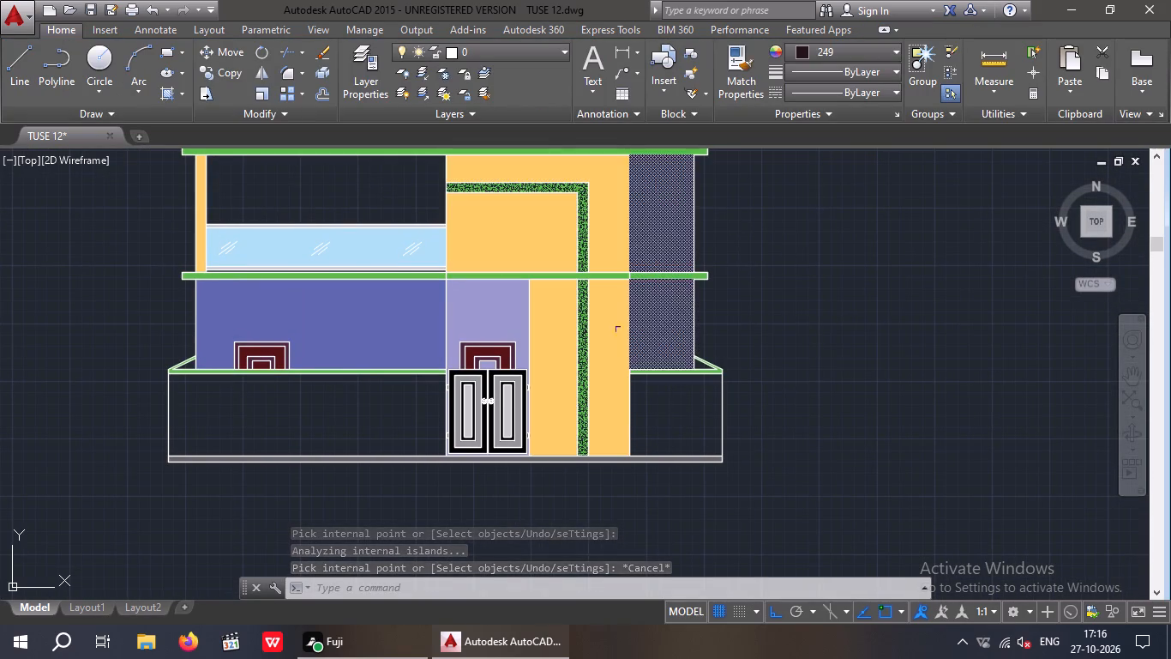
key("Escape")
key("Escape")
key("Escape")
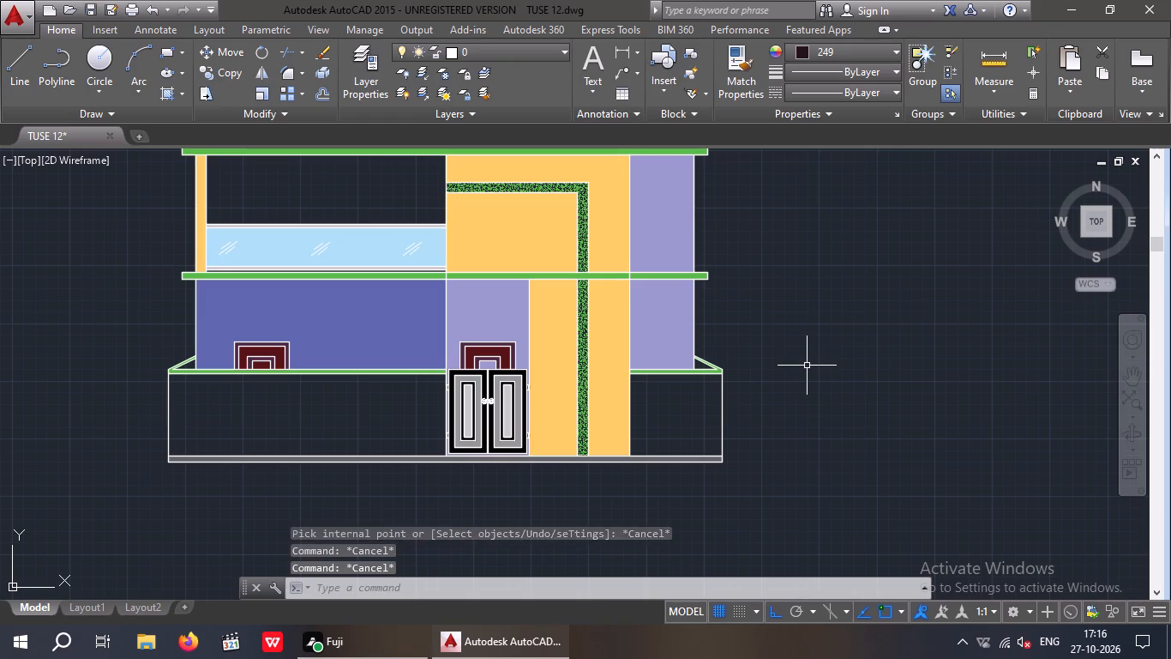
key("Escape")
Change the colour of the AR-CONC hatch in the L-shaped strip on the orange wall to 169,83,160.
scroll(585, 234, "up", 3)
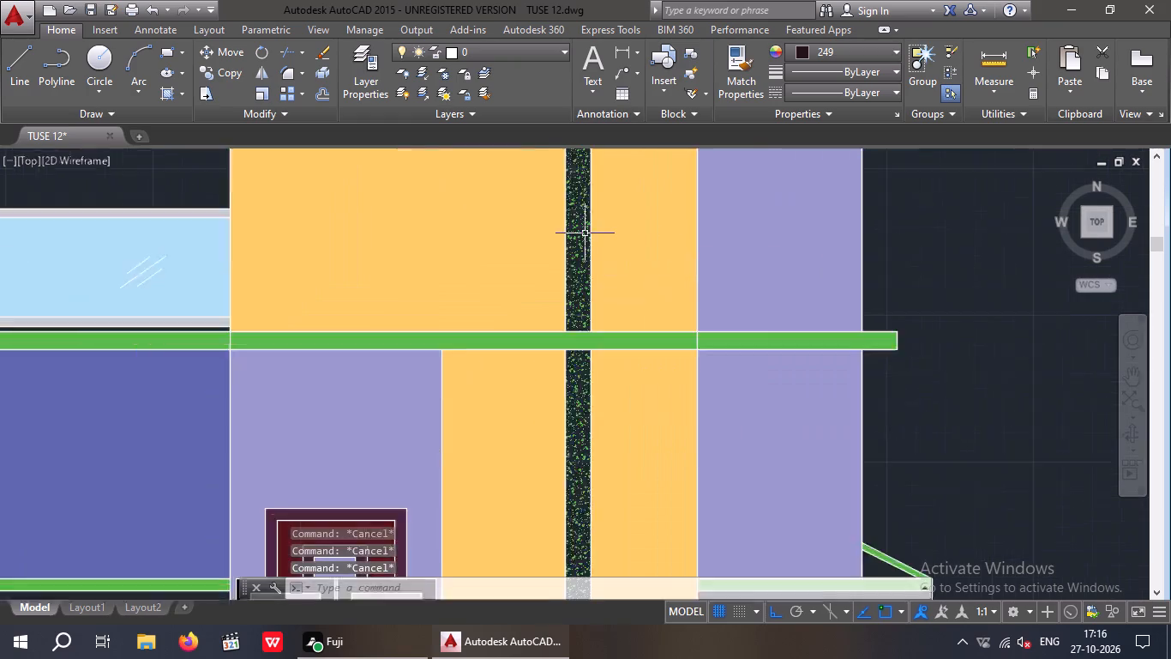
left_click(585, 233)
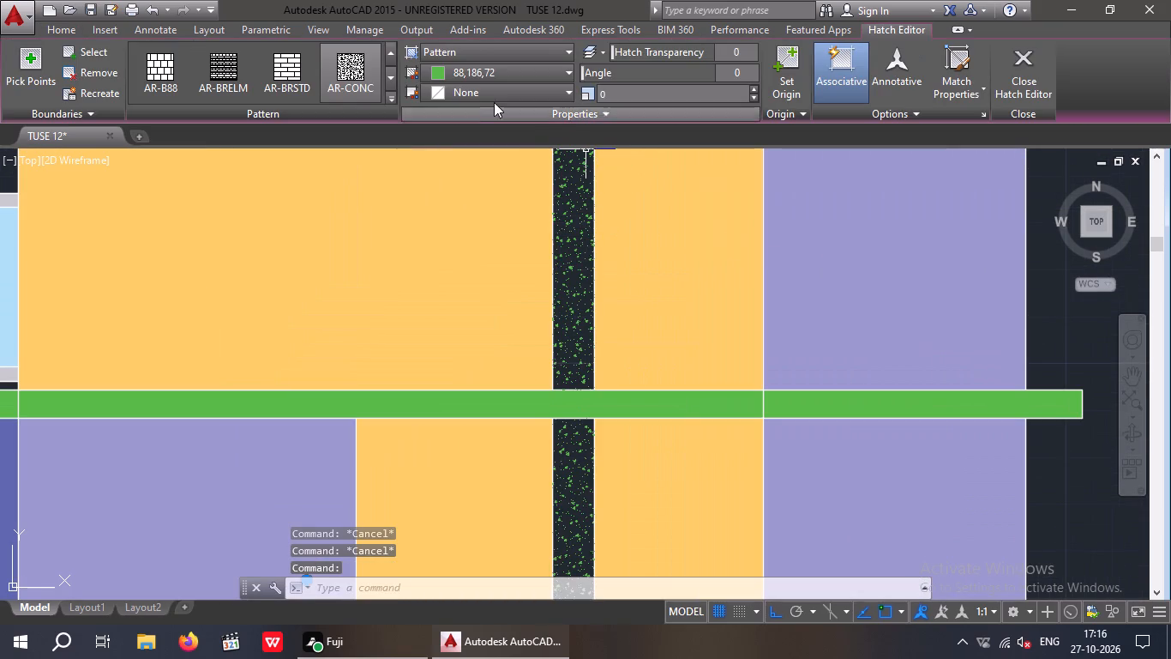
left_click(492, 70)
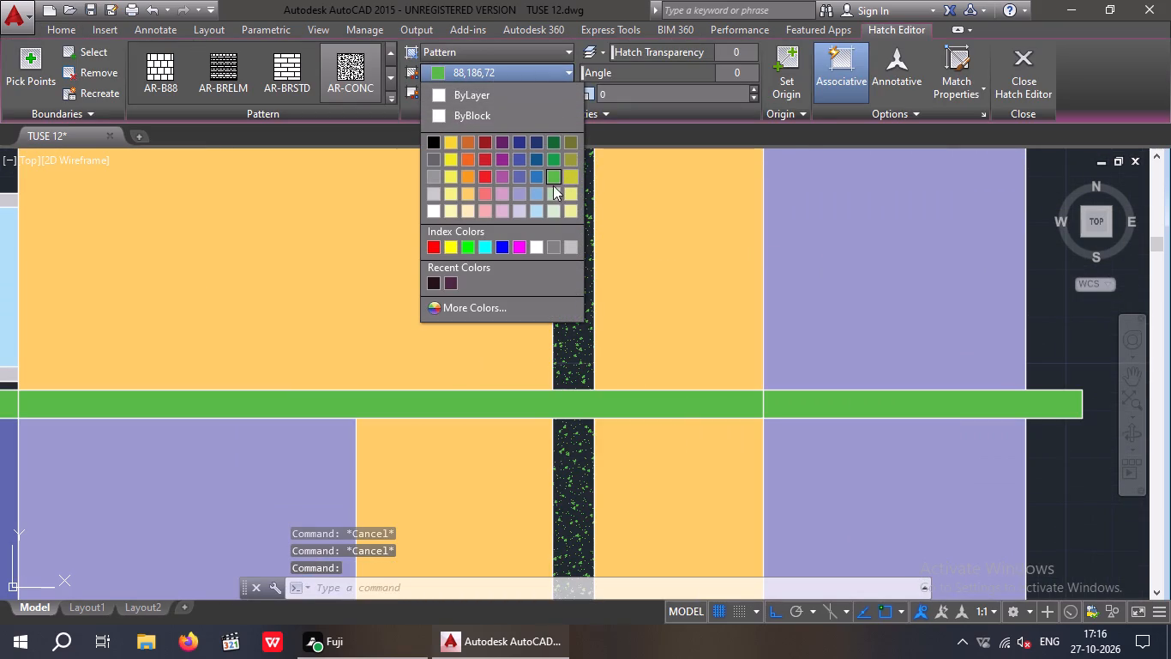
scroll(549, 198, "up", 1)
scroll(549, 199, "down", 2)
middle_click_drag(555, 220, 581, 148)
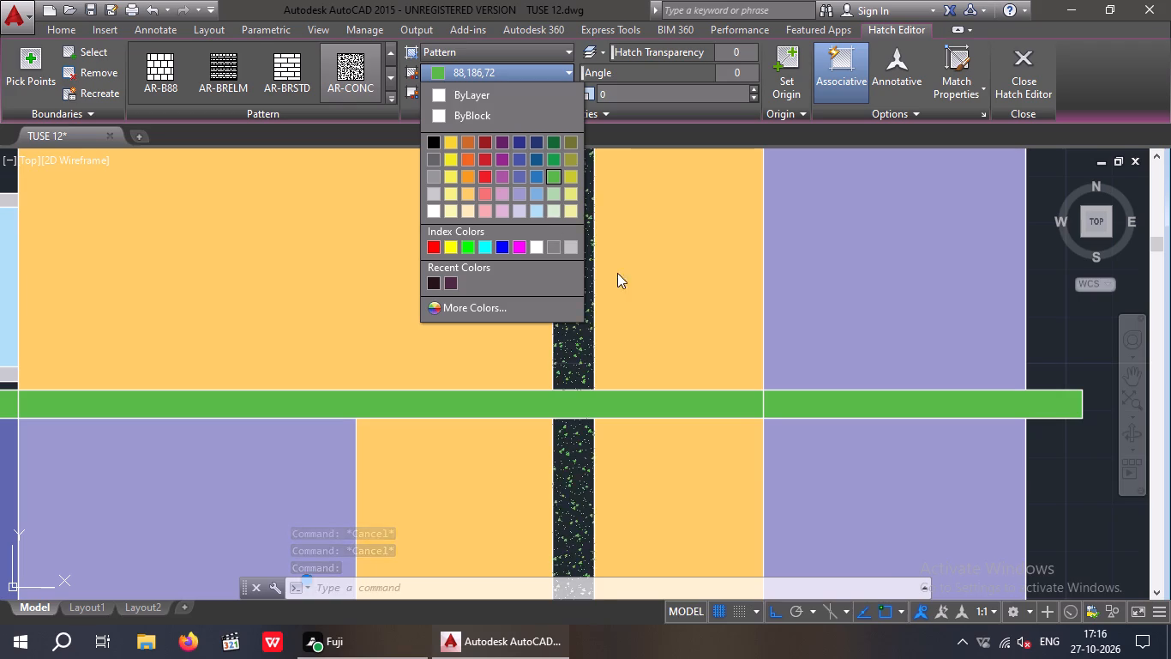
scroll(622, 279, "down", 3)
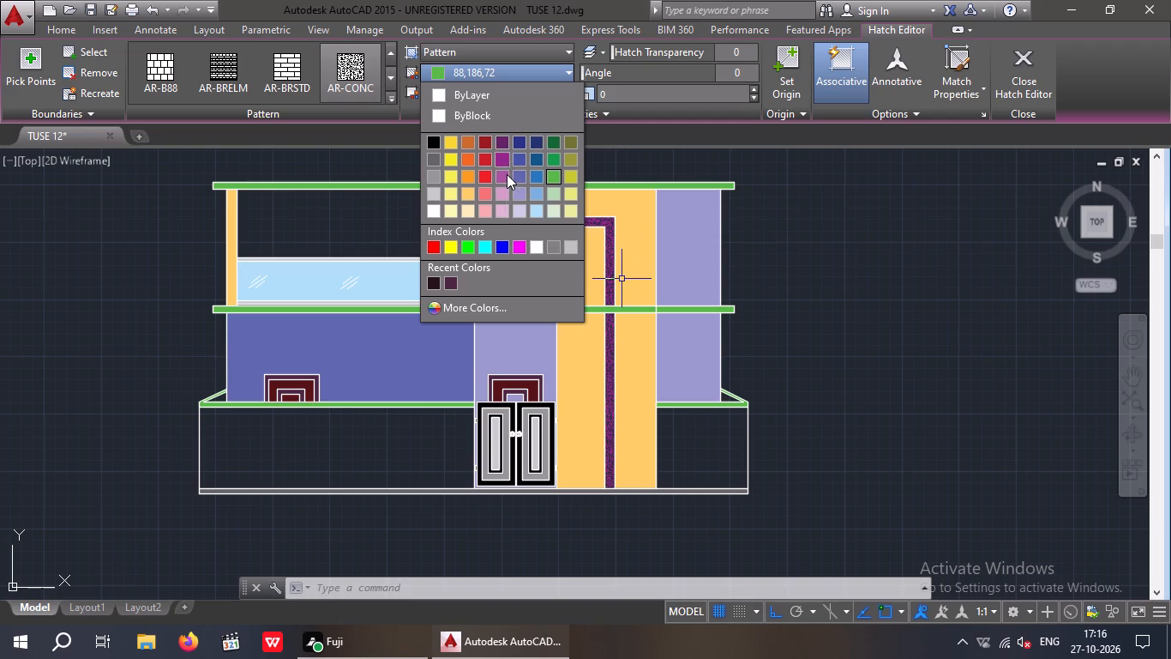
left_click(507, 178)
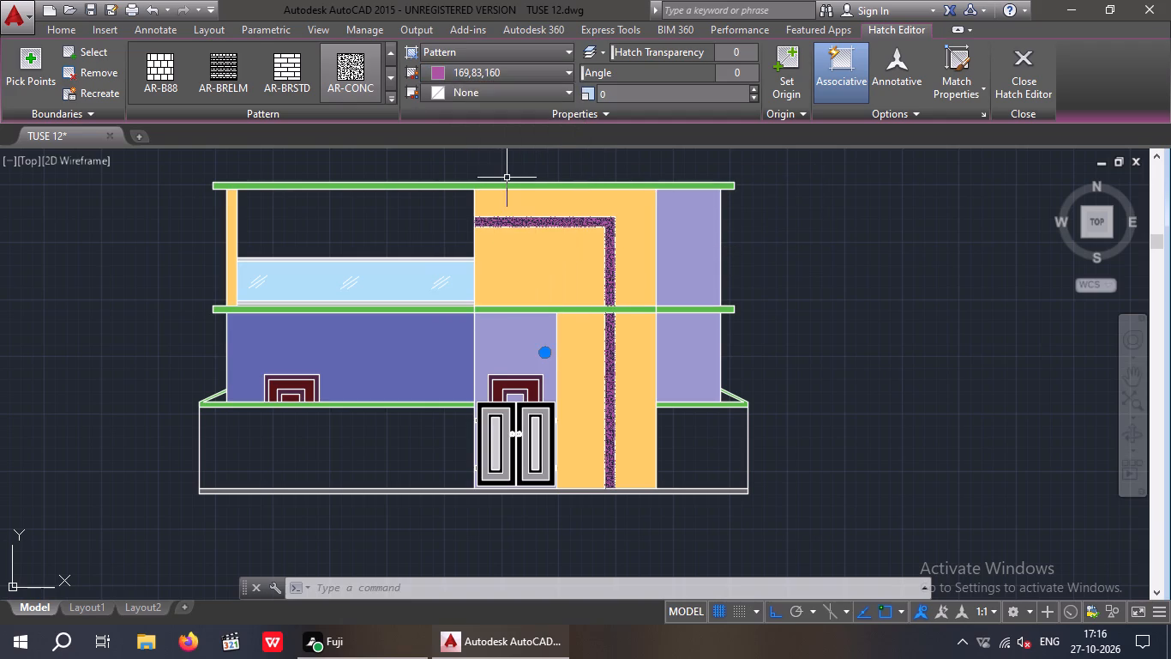
key("Escape")
key("Escape")
key("Escape")
key("Escape")
Save the drawing with the recoloured elevation.
scroll(331, 420, "down", 1)
middle_click_drag(331, 420, 331, 422)
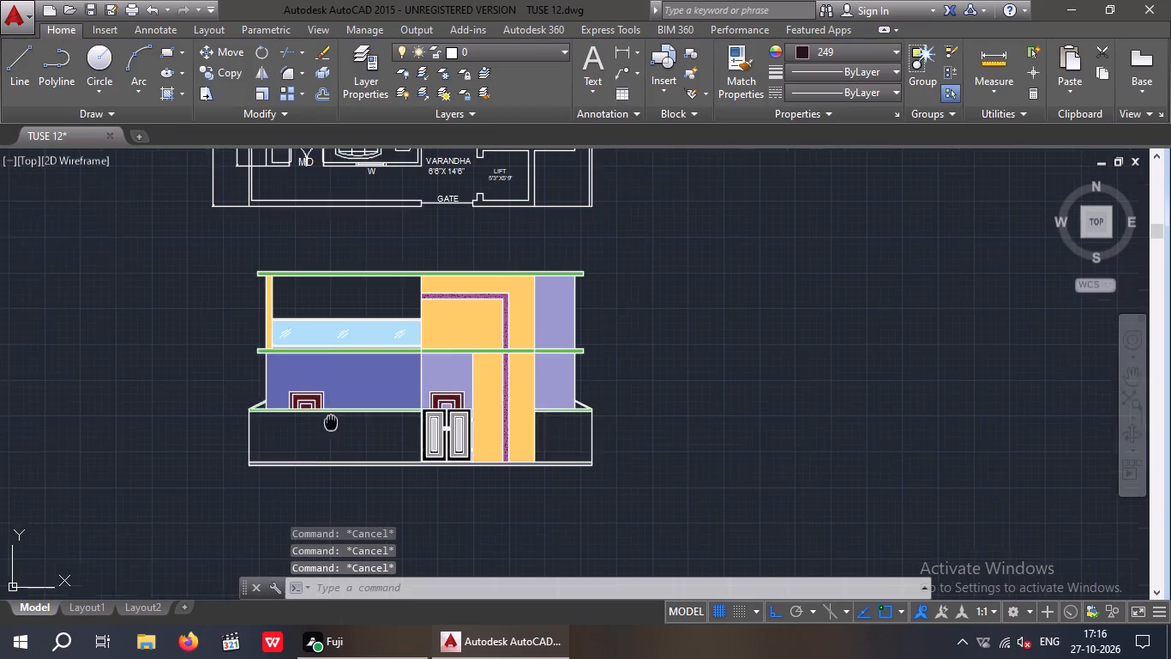
middle_click_drag(331, 422, 414, 420)
key("Escape")
key("Escape")
key("Escape")
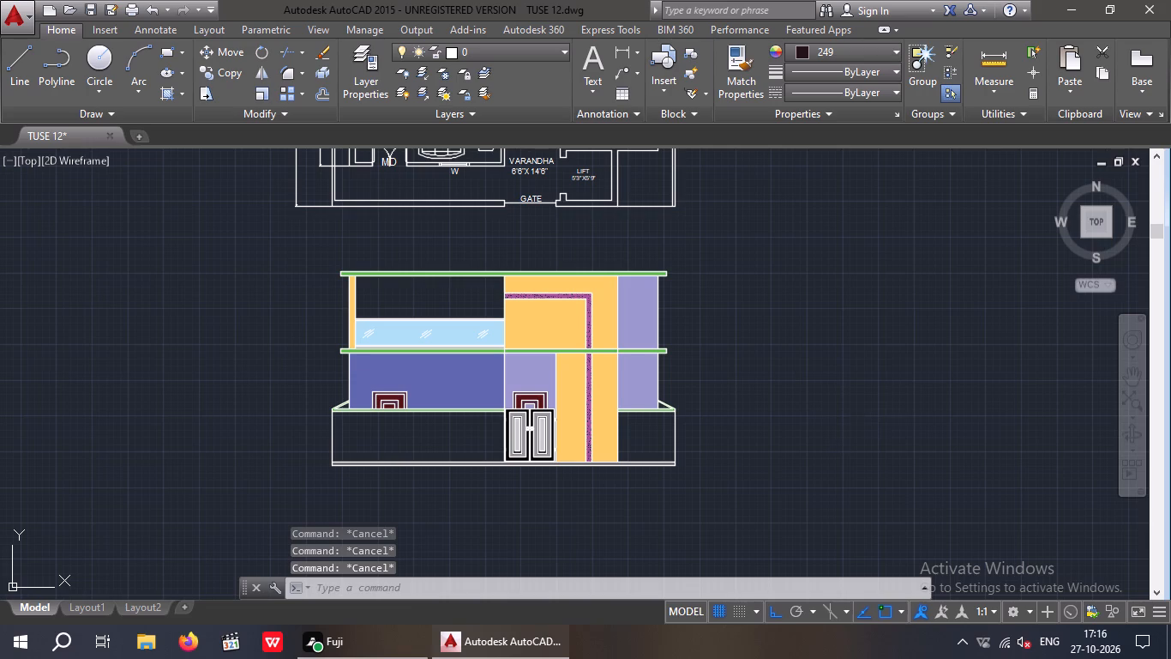
key("ctrl+s")
key("ctrl+s")
key("ctrl+s")
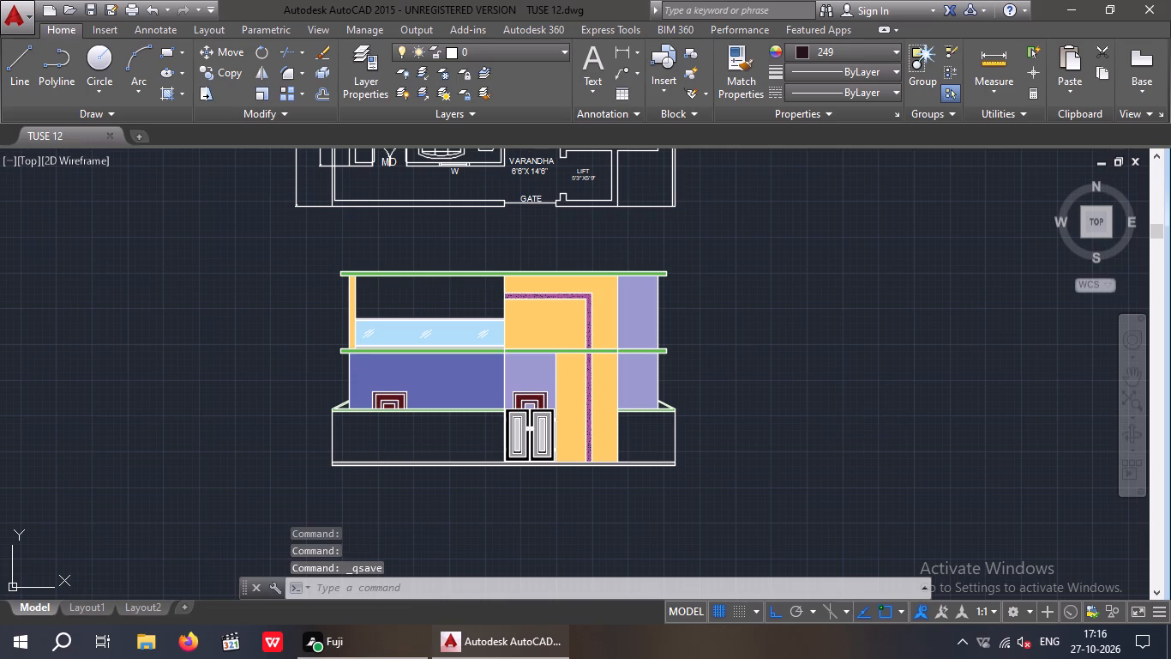
Draw a horizontal ellipse inside the boundary wall left of the gate, with a half-height of about 1'-9".
middle_click_drag(698, 428, 703, 372)
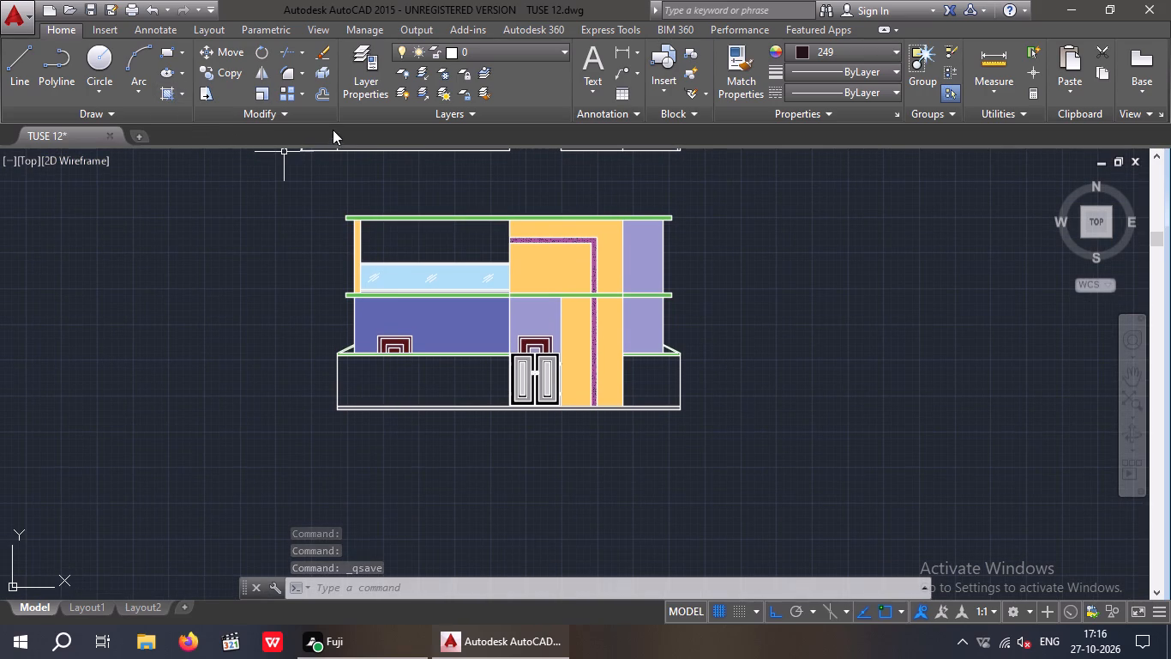
left_click(168, 72)
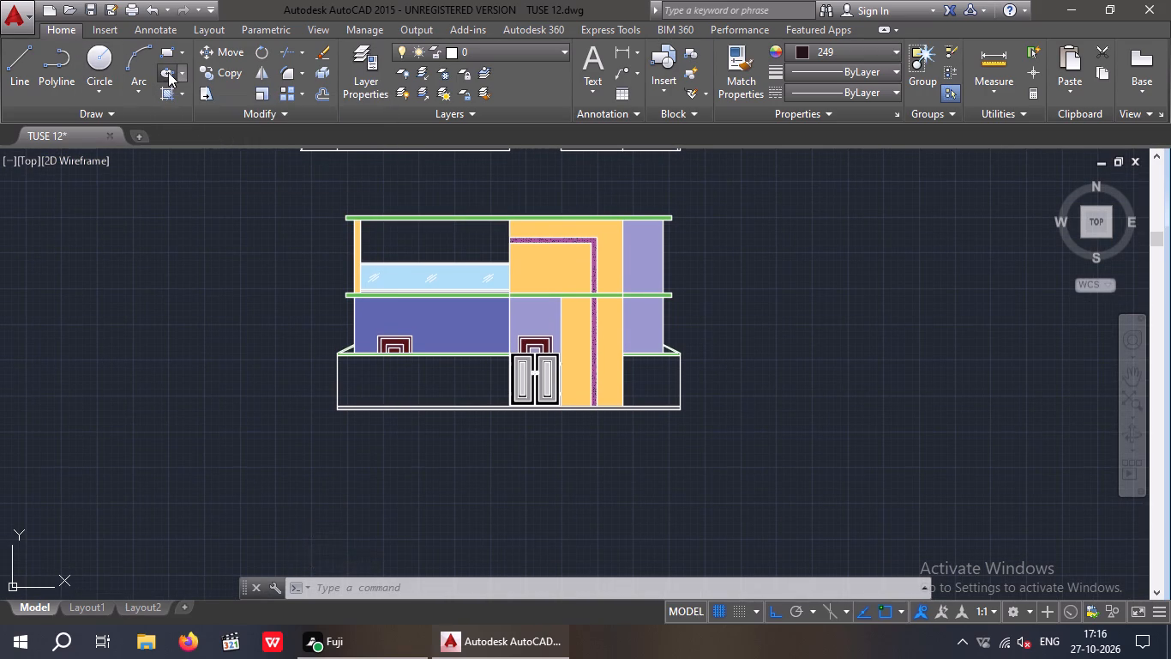
scroll(453, 402, "up", 2)
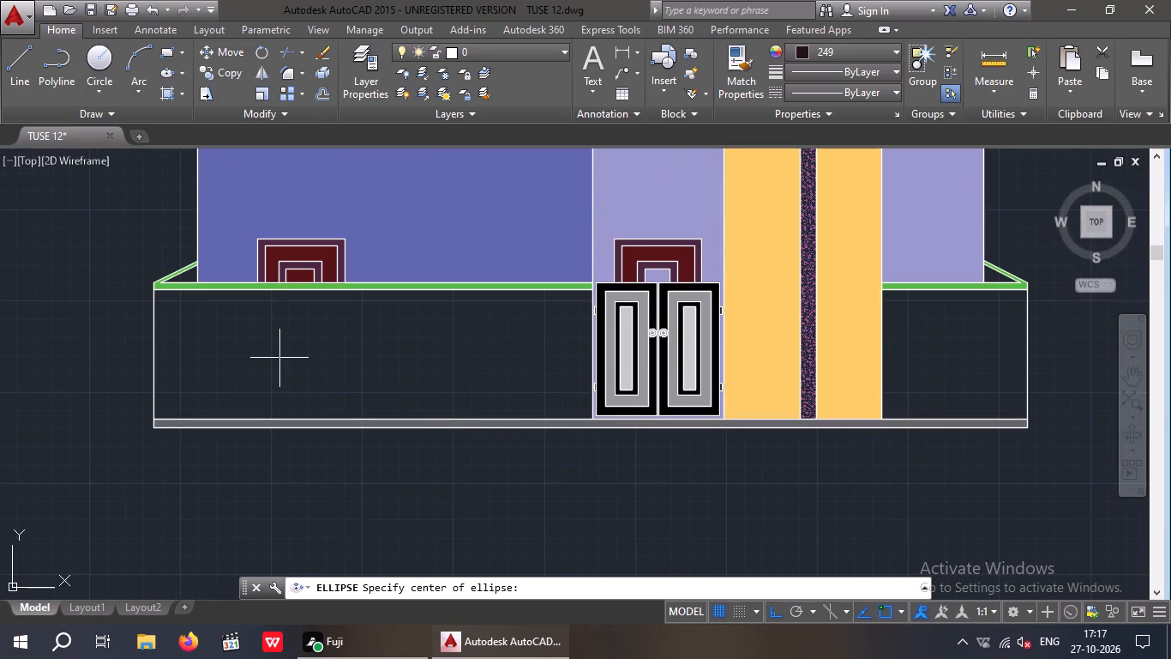
left_click(275, 358)
left_click(362, 364)
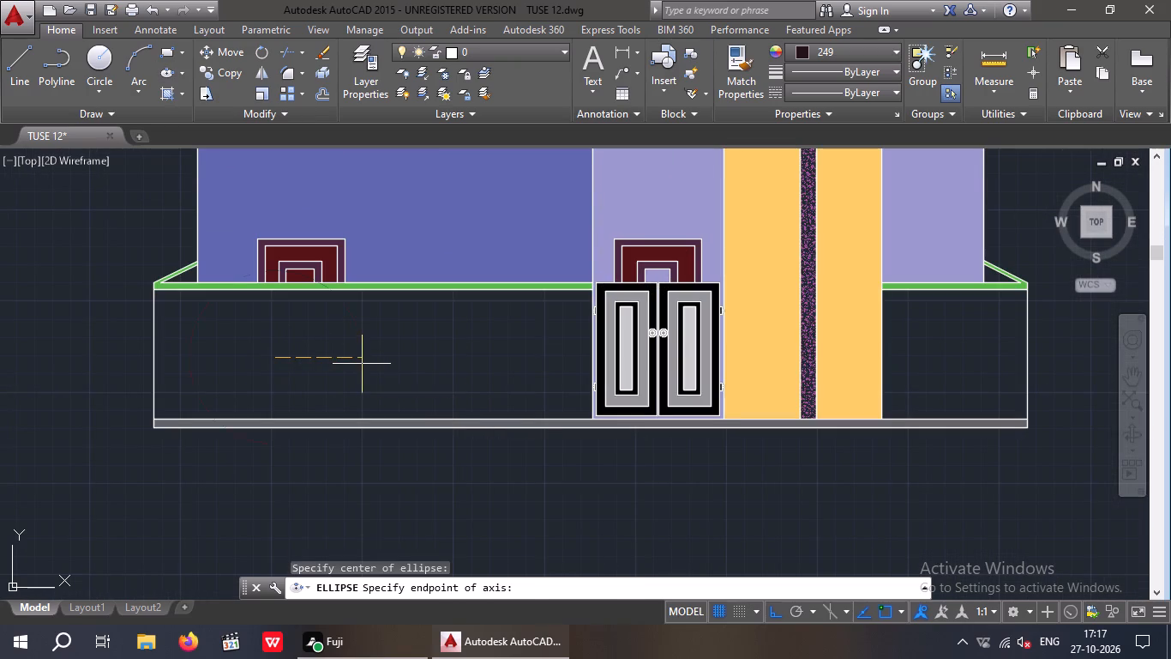
left_click(314, 340)
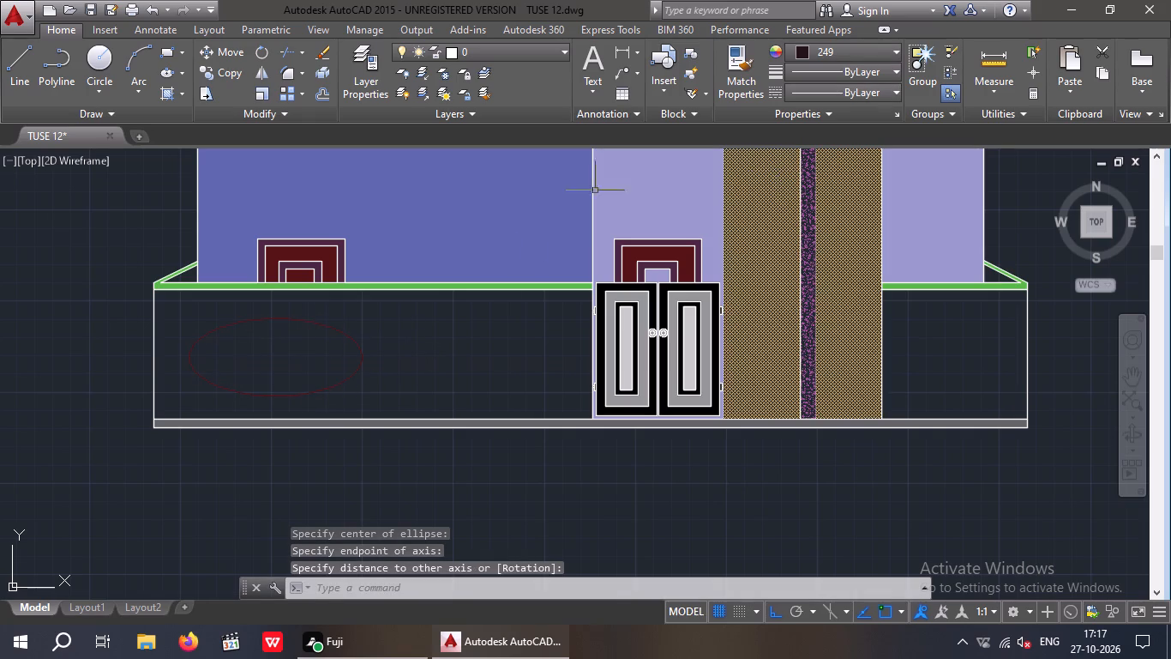
Set the colour of the ellipse on the boundary wall to ByLayer.
left_click_drag(411, 328, 300, 363)
left_click(290, 365)
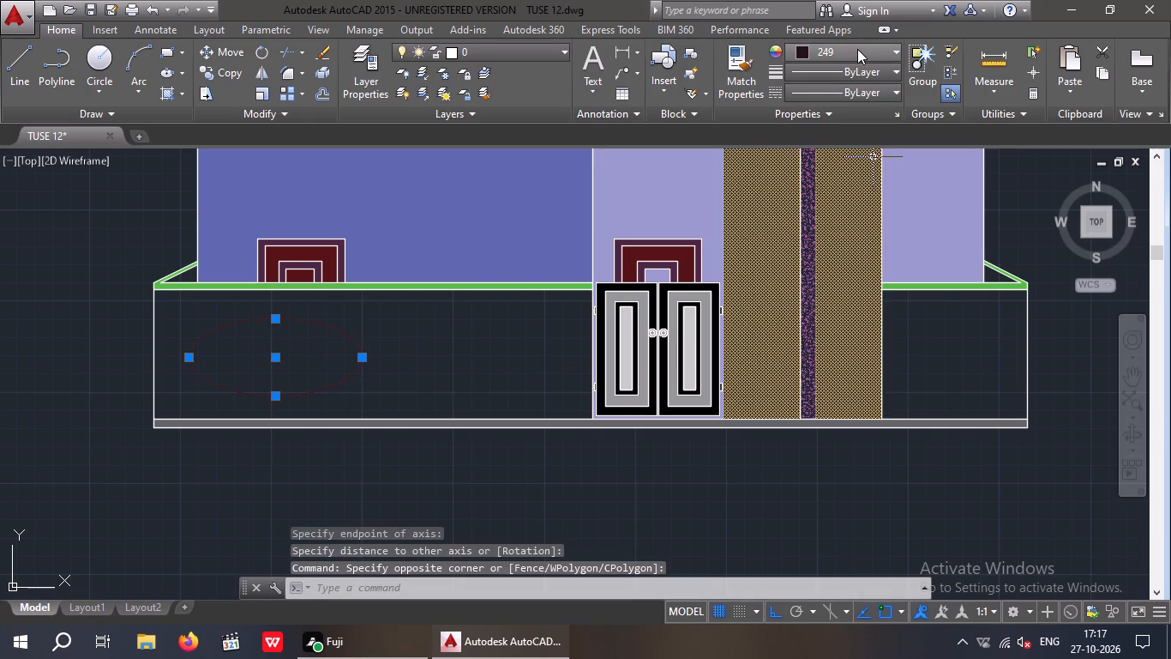
left_click(857, 49)
left_click(810, 74)
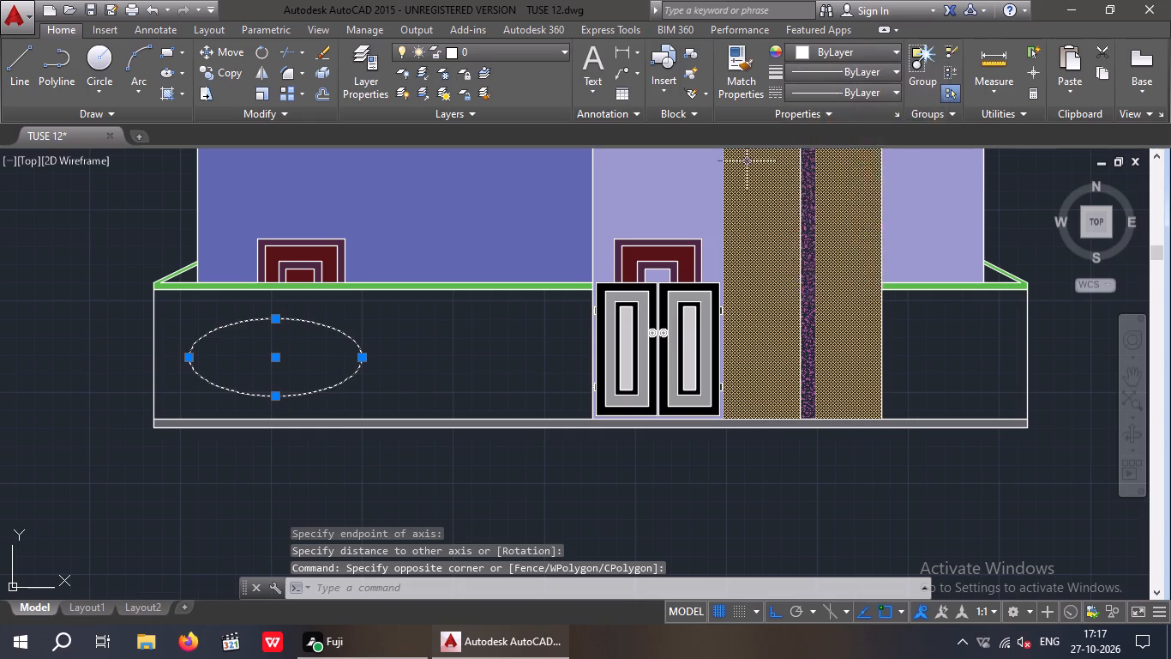
scroll(355, 378, "up", 1)
key("Escape")
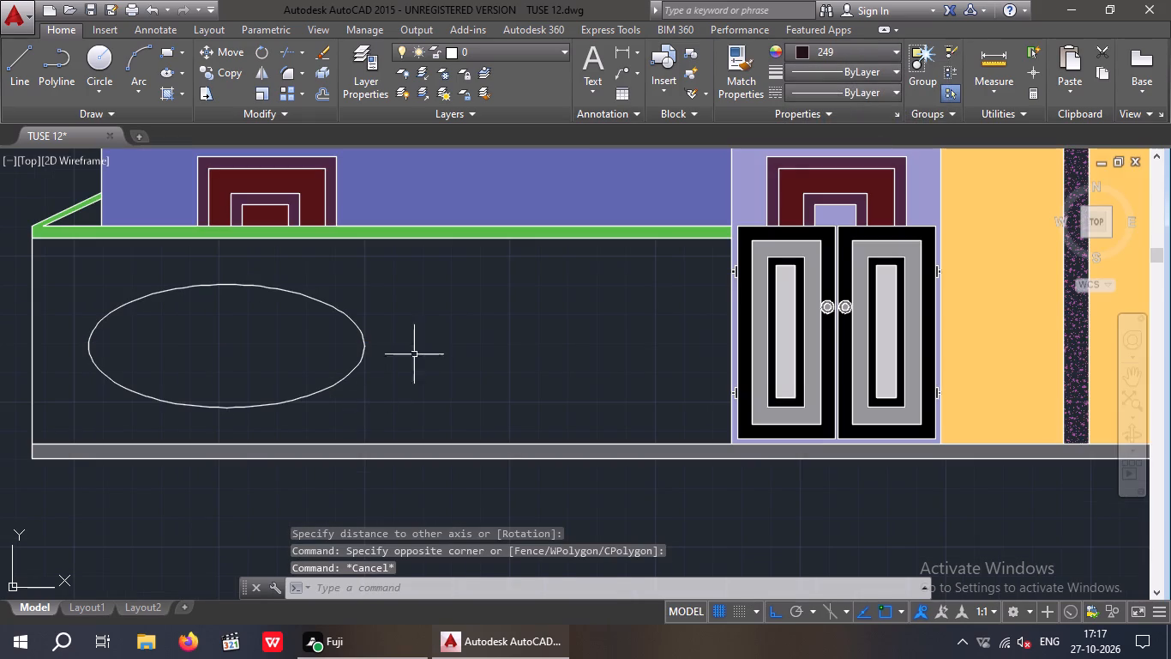
Copy the ellipse horizontally from its centre, aligning the copy with the midpoint of the wall section left of the gate.
left_click_drag(421, 308, 339, 349)
left_click(330, 351)
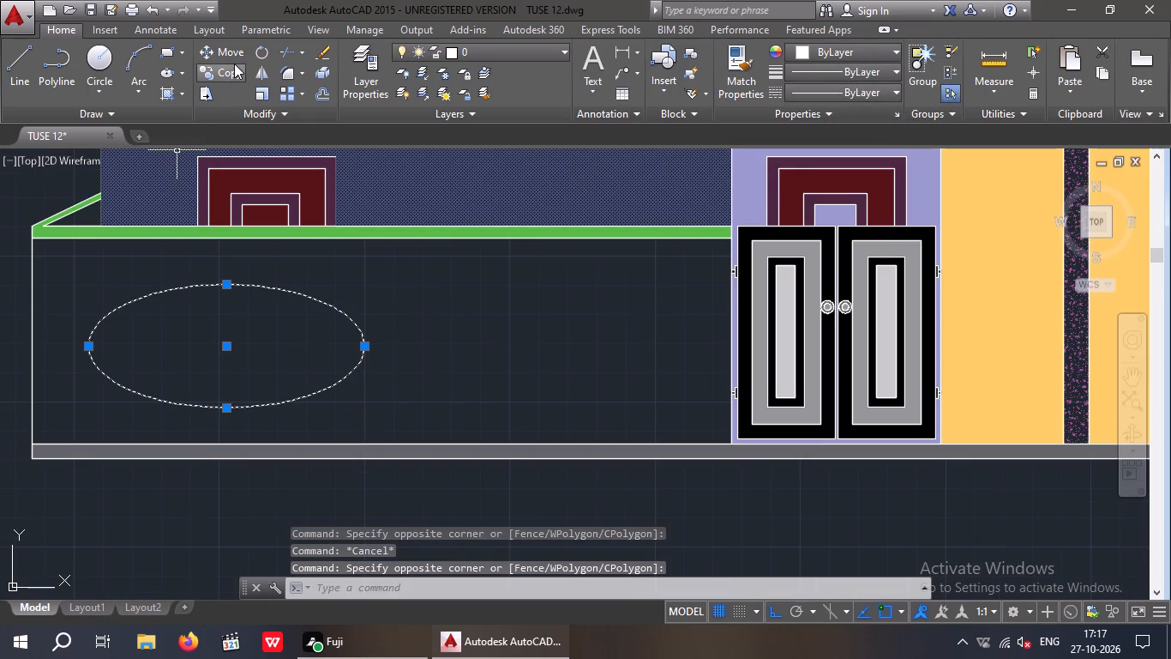
left_click(230, 73)
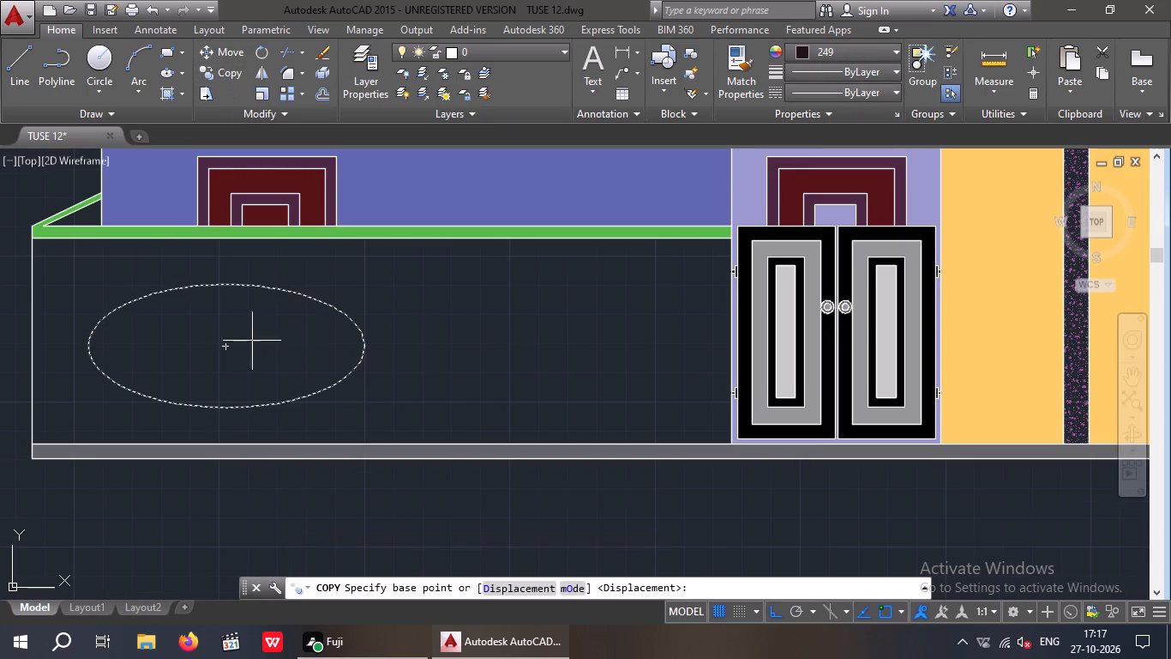
left_click_drag(229, 345, 255, 345)
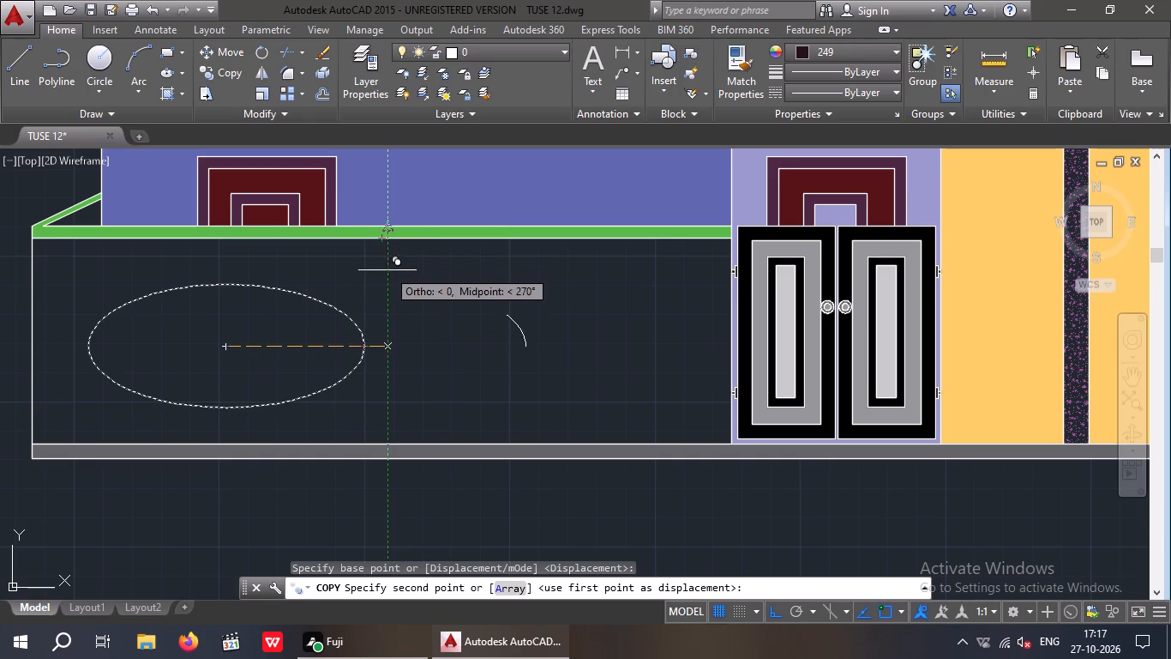
left_click(386, 348)
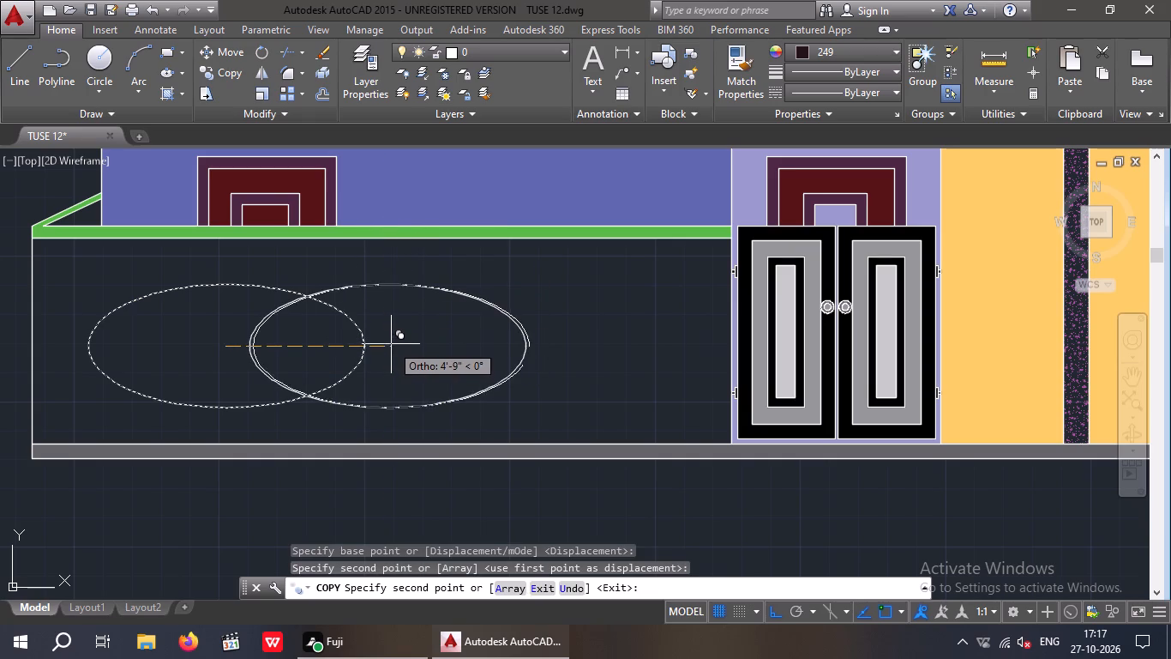
key("Escape")
Delete the original ellipse at the left, keeping the centred copy.
left_click_drag(153, 344, 93, 384)
left_click(93, 384)
key("Delete")
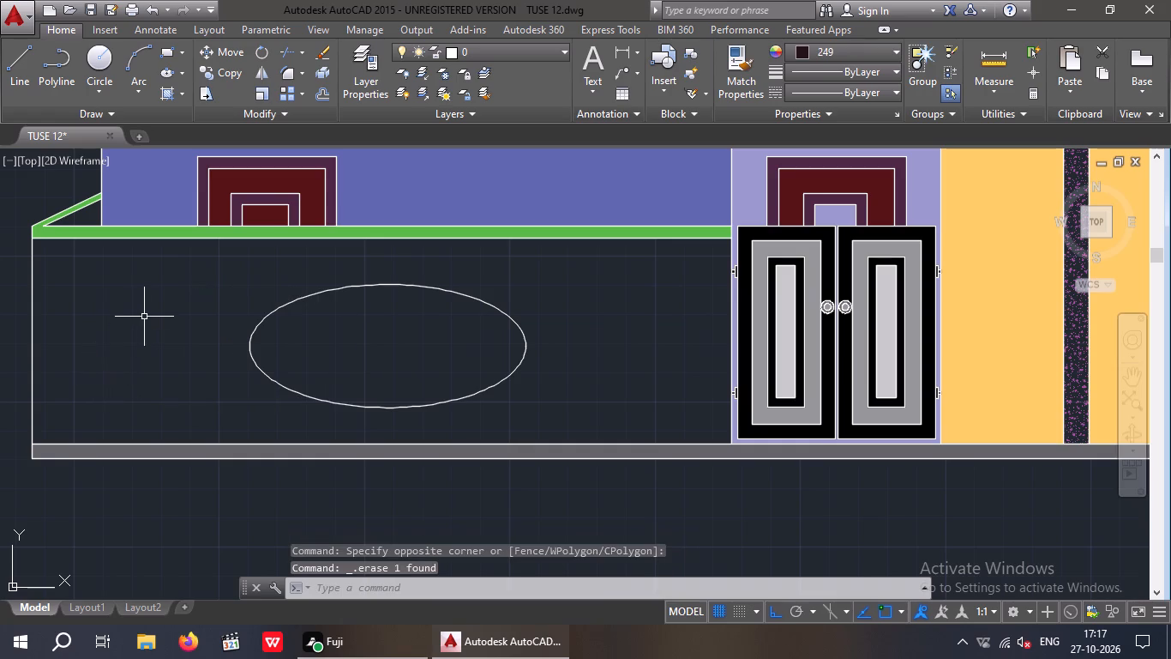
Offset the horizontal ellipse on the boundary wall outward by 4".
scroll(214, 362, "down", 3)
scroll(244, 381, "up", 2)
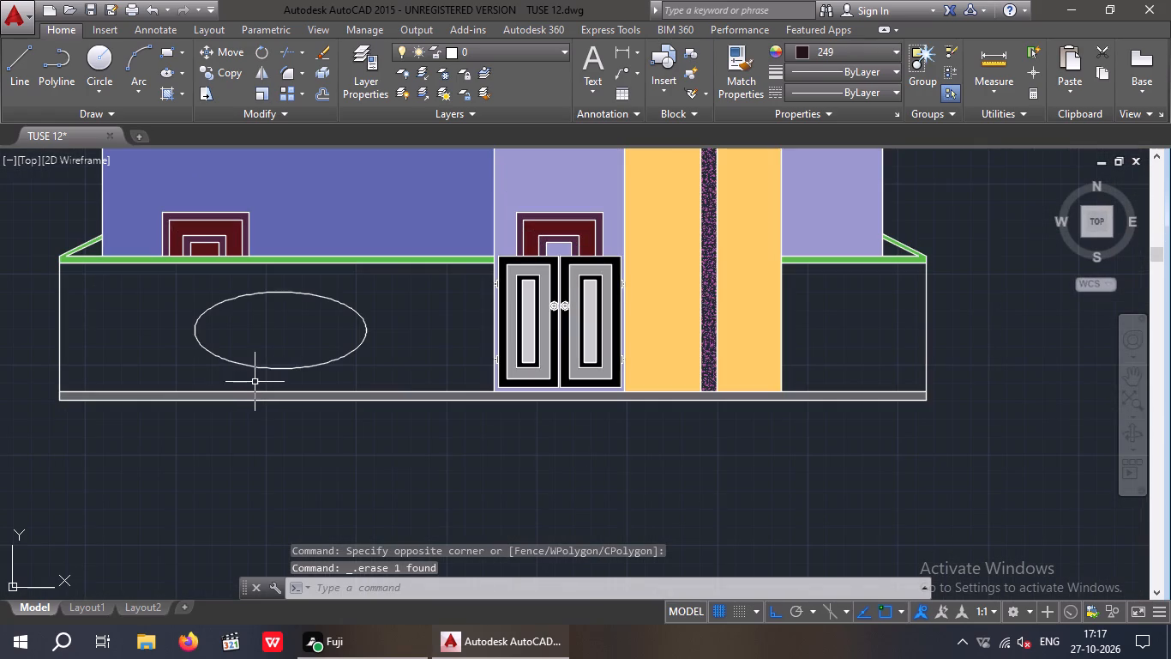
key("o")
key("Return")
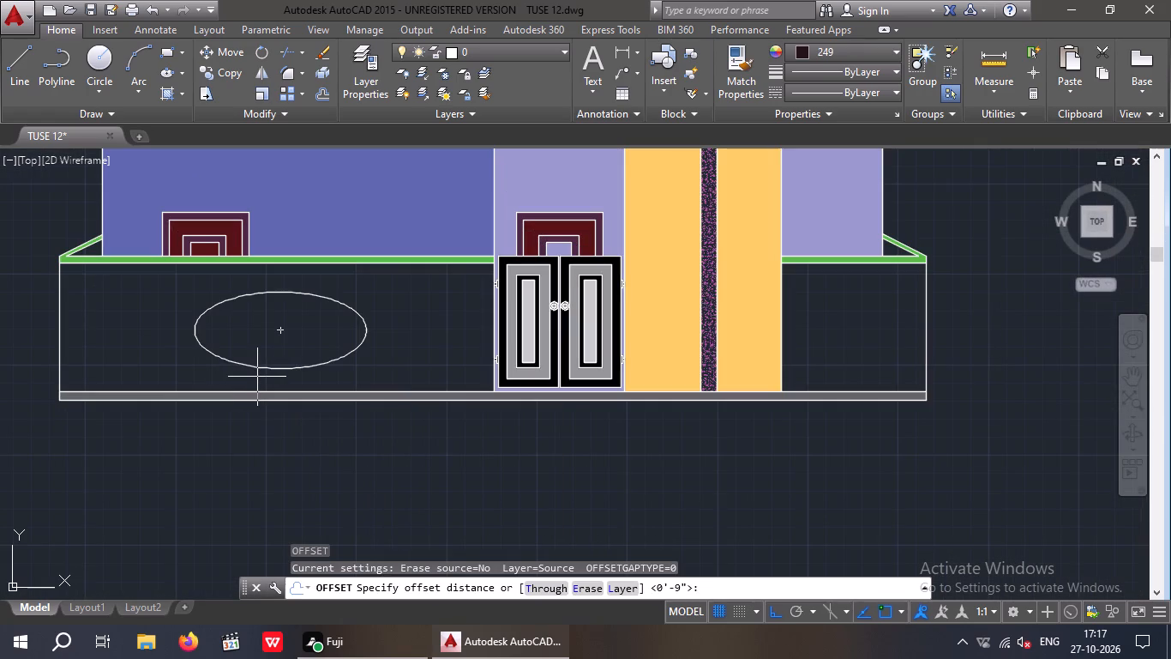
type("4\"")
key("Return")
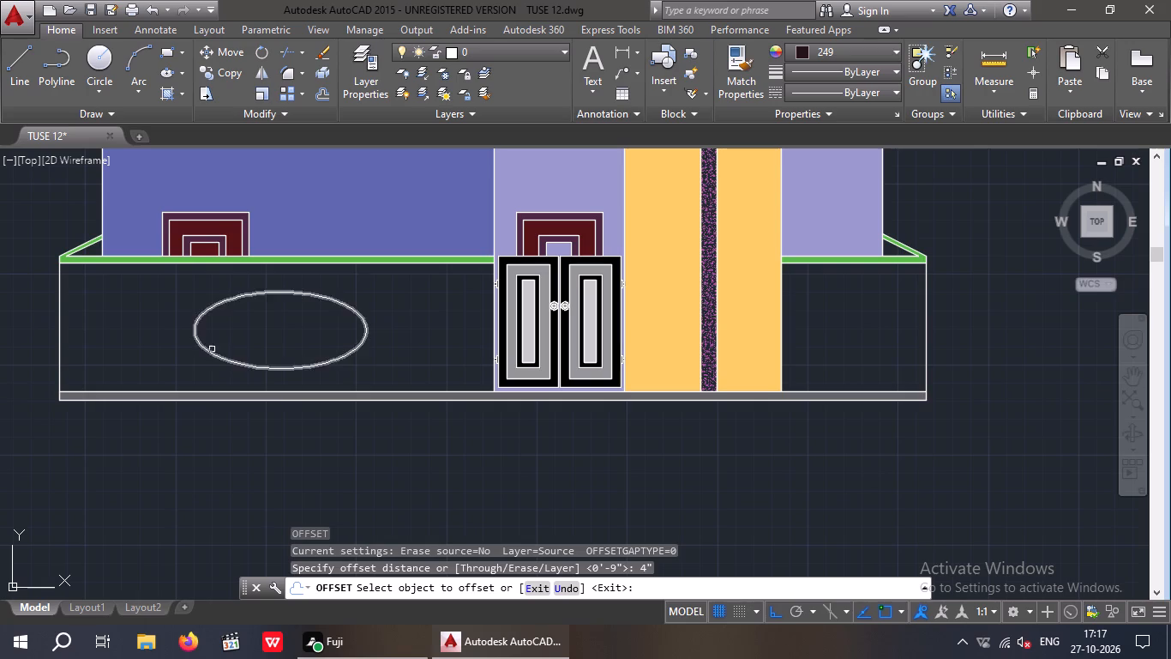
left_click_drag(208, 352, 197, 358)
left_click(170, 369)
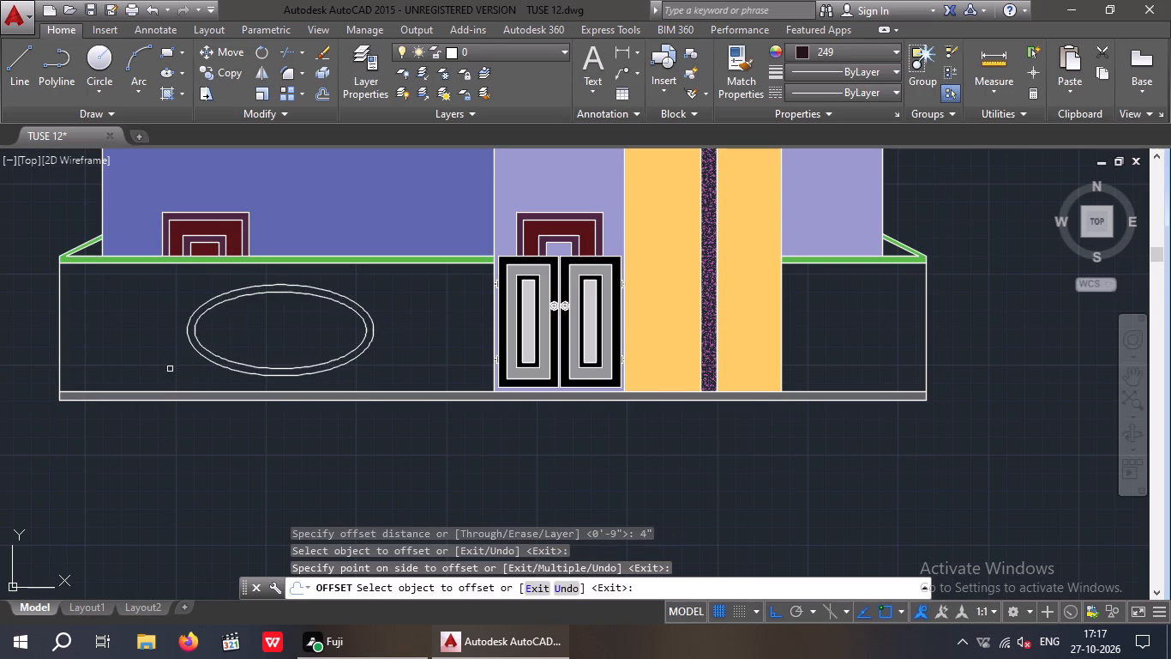
Delete both concentric horizontal ellipses from the boundary wall left of the gate.
scroll(213, 368, "down", 2)
middle_click_drag(249, 444, 232, 487)
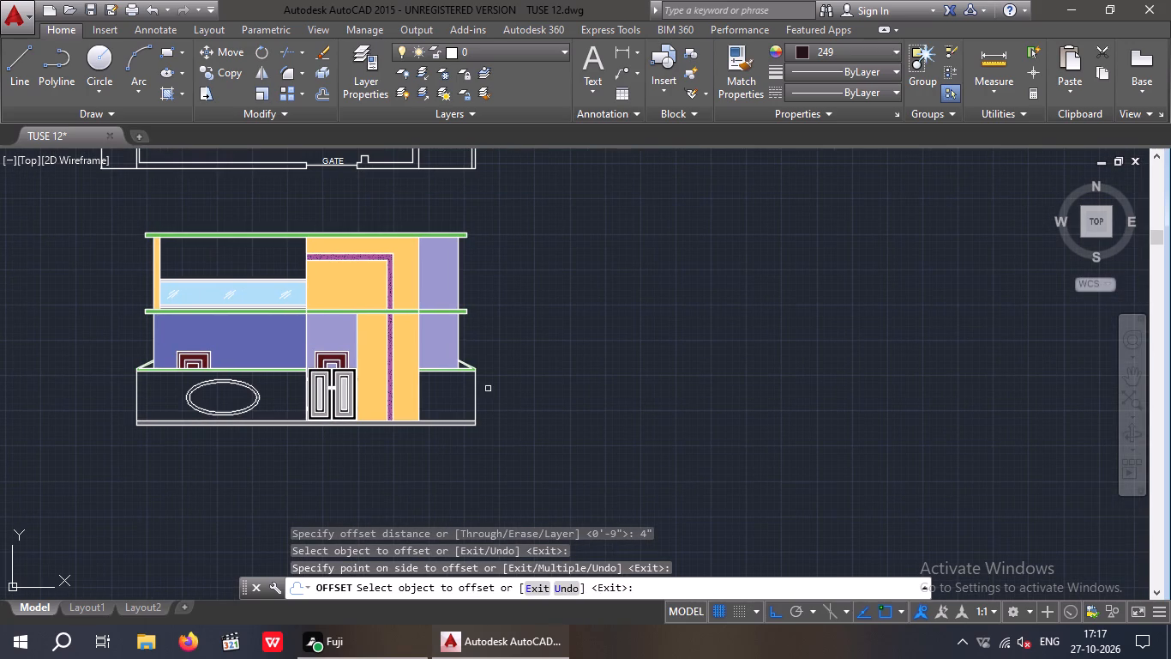
scroll(229, 410, "up", 3)
left_click_drag(302, 427, 273, 420)
left_click(234, 390)
key("Escape")
left_click_drag(377, 416, 285, 391)
left_click(264, 368)
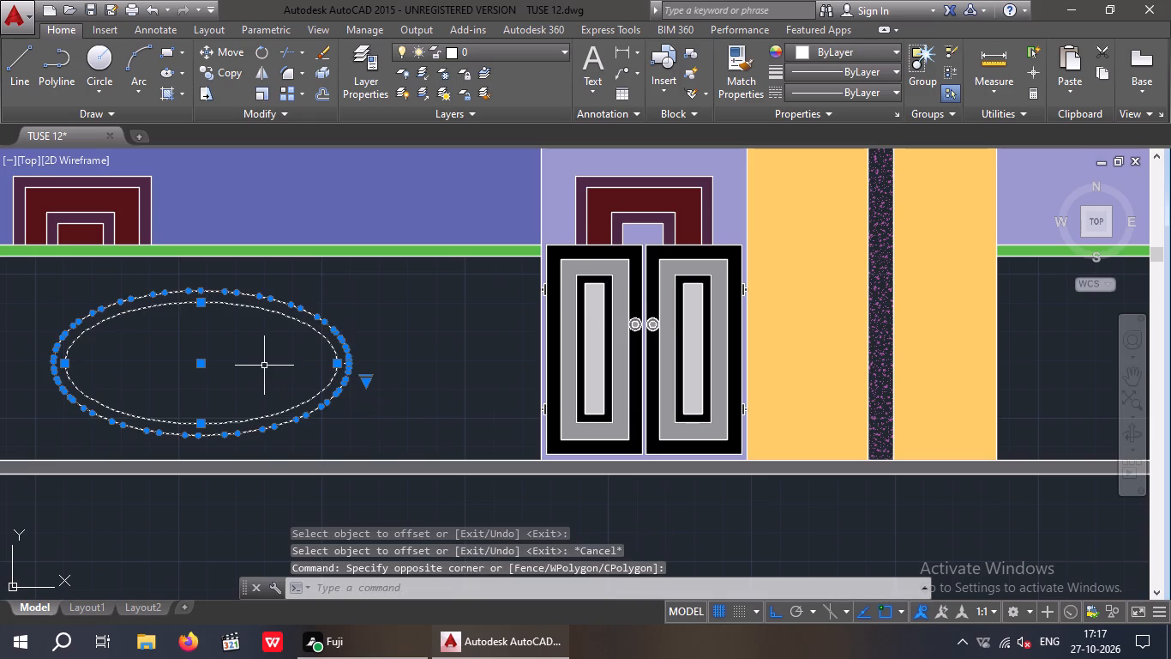
key("Delete")
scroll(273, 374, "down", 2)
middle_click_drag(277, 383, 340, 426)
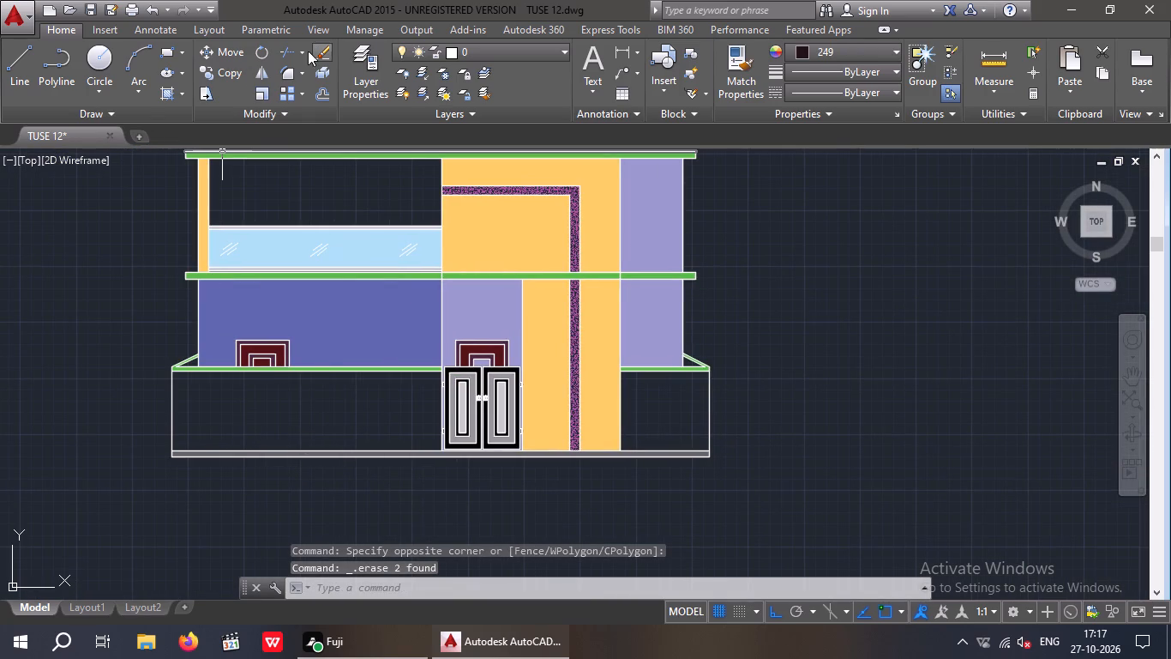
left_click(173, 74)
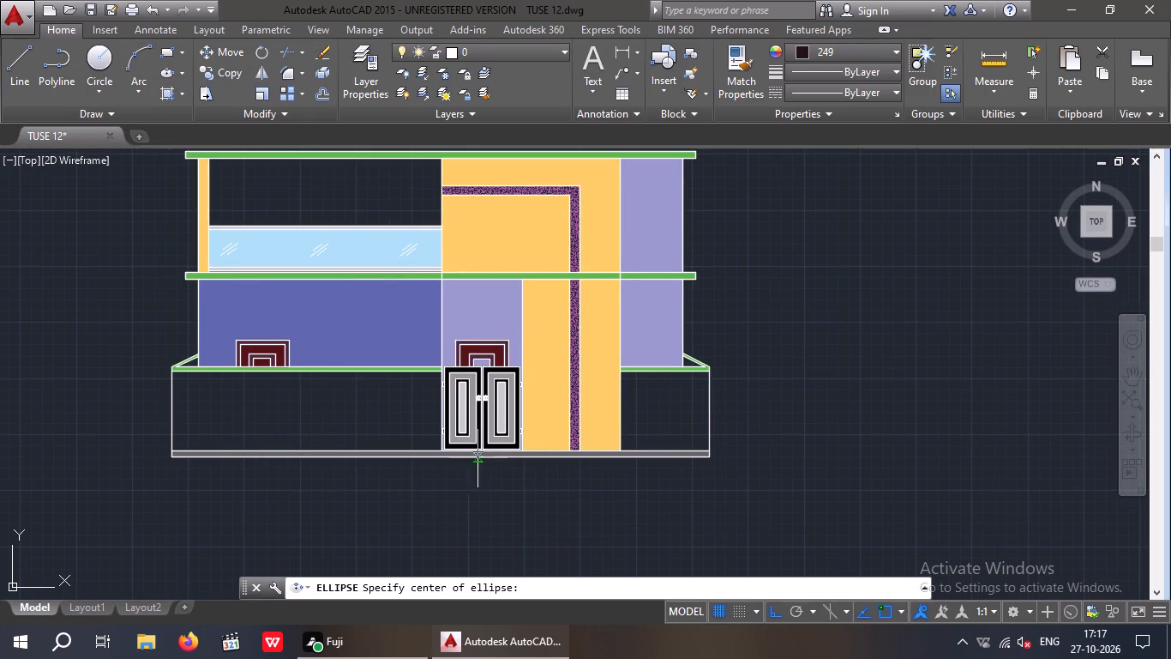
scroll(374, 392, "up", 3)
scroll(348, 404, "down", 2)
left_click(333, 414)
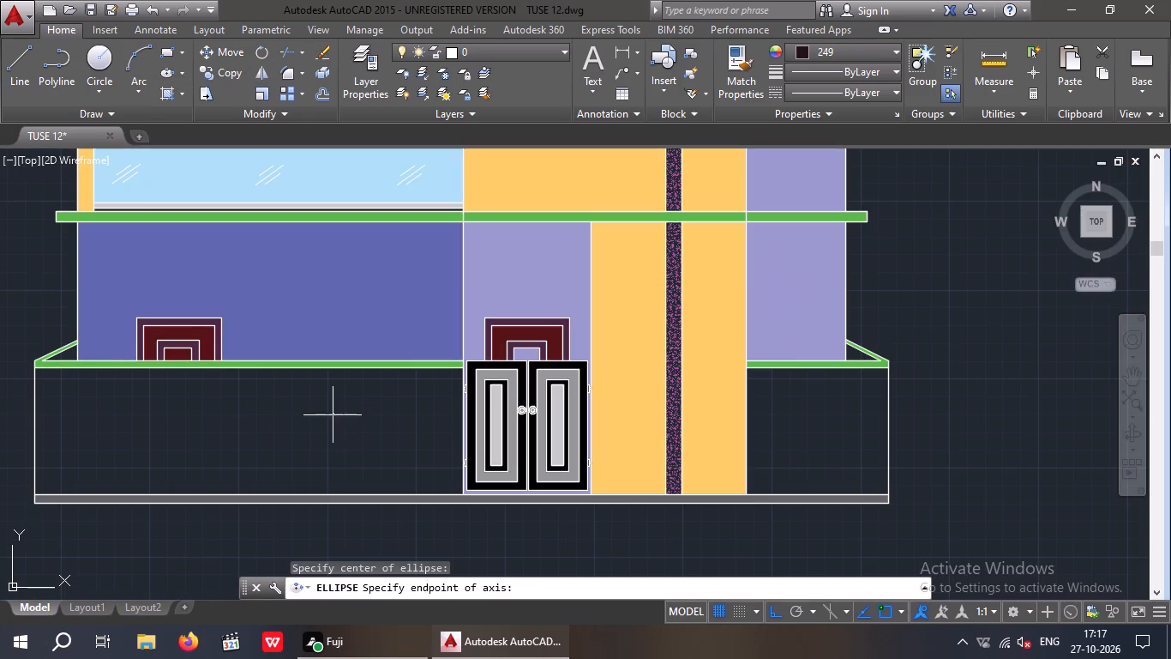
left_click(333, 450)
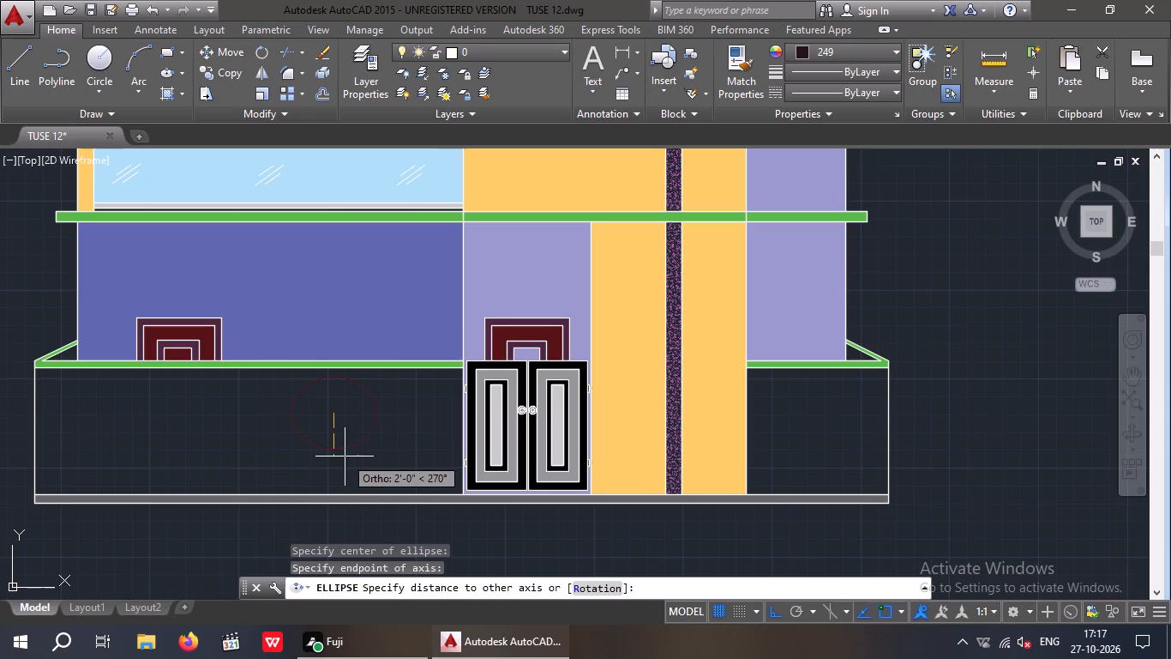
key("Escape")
Set the current colour to ByLayer and draw a narrow vertical ellipse from its centre on the boundary wall left of the gate.
left_click(873, 53)
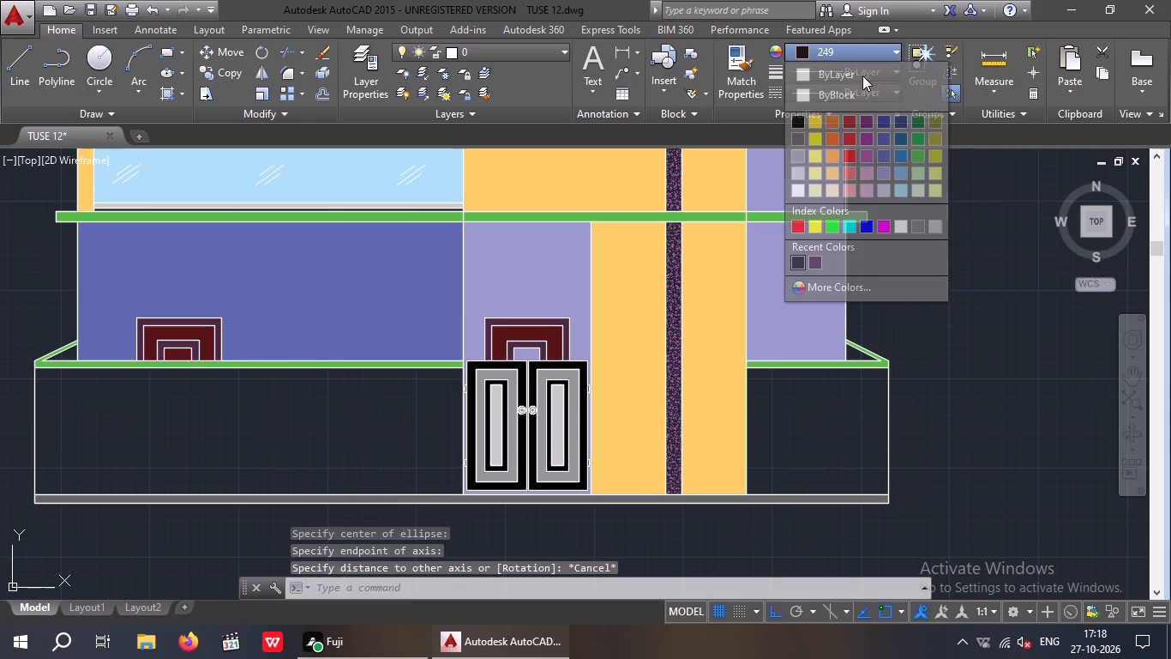
left_click(818, 68)
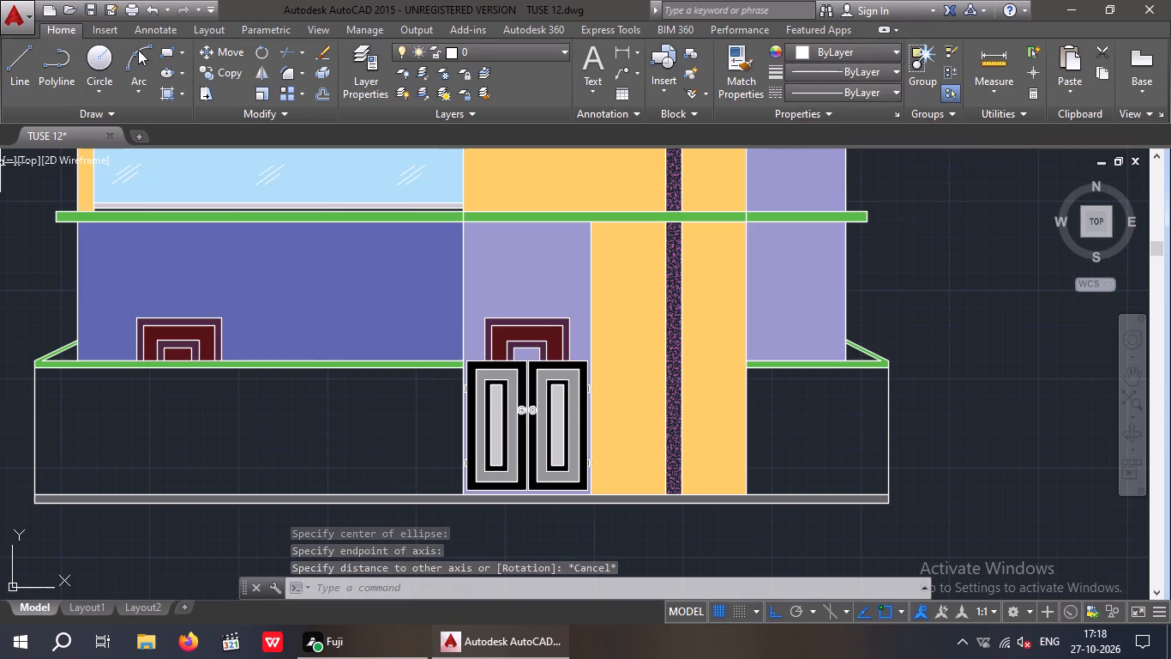
left_click(169, 69)
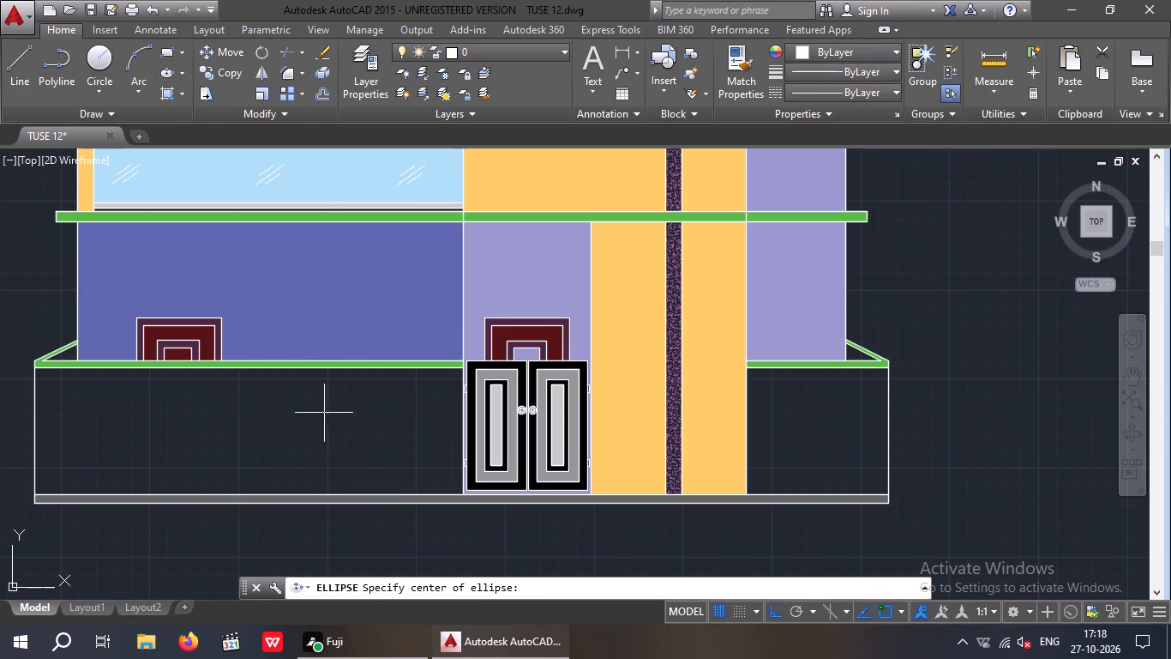
left_click(326, 398)
left_click(327, 447)
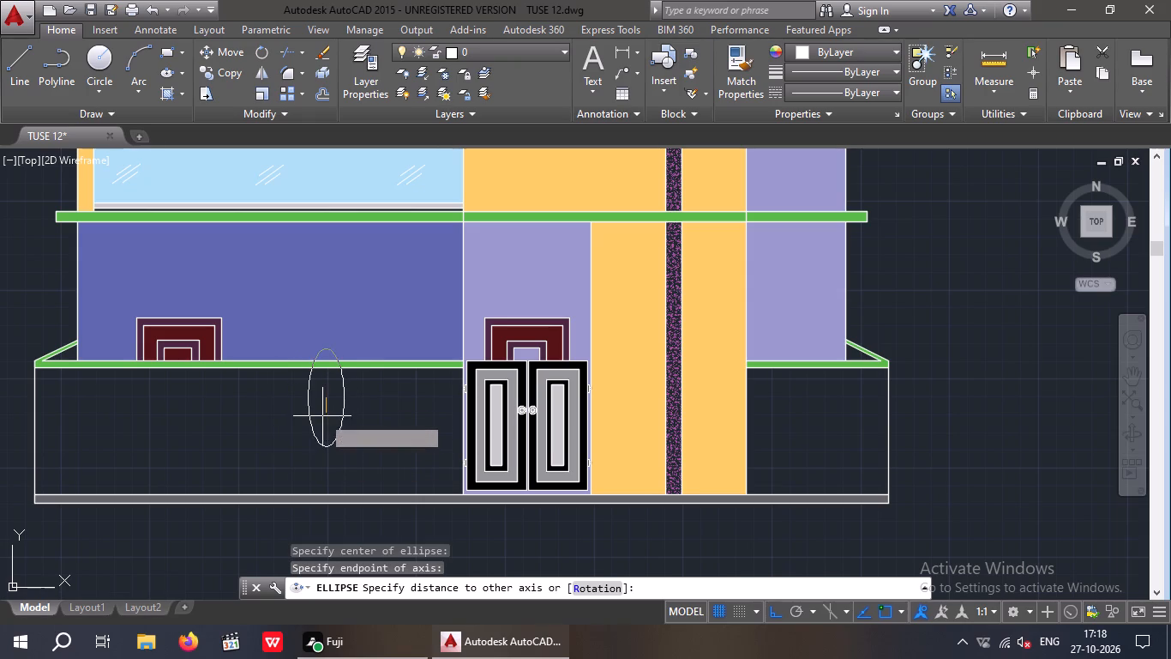
left_click(322, 415)
key("Escape")
Move the vertical ellipse straight down from its centre by about 1'-7", so it sits inside the boundary wall.
scroll(322, 434, "up", 2)
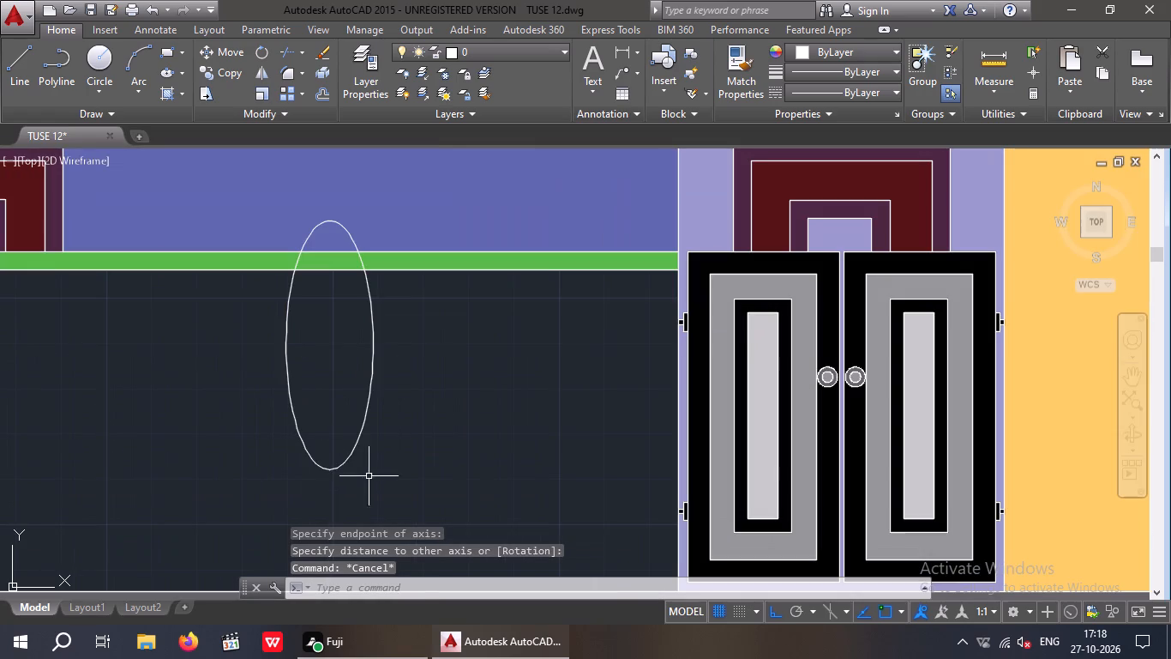
left_click_drag(375, 479, 356, 470)
left_click(321, 431)
left_click(222, 54)
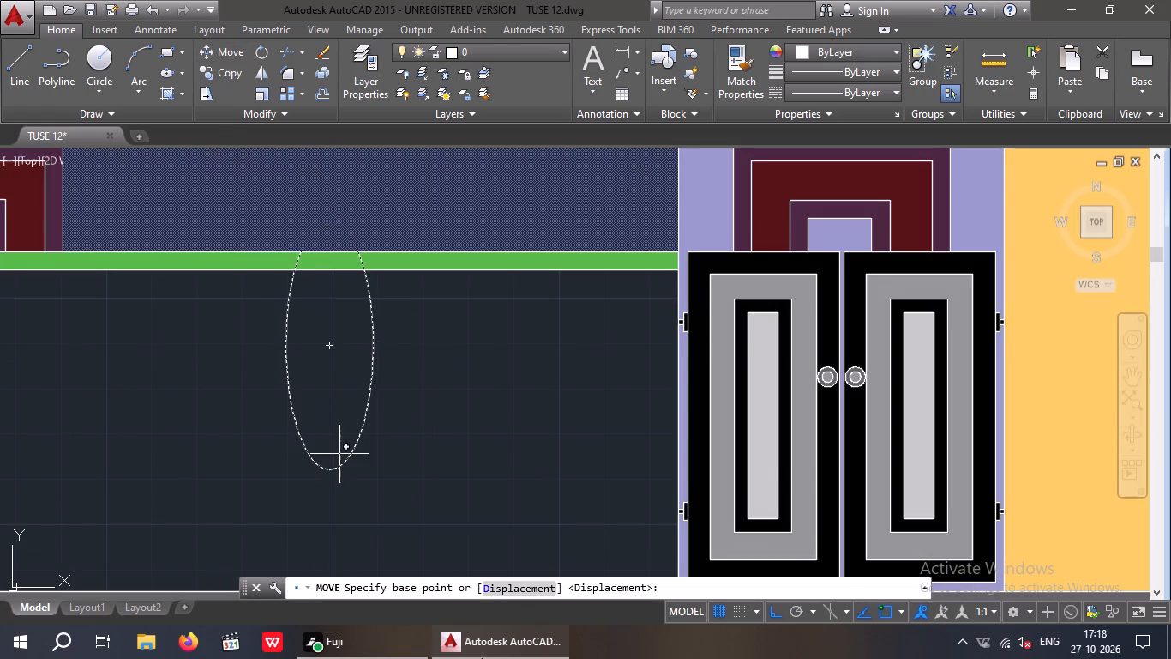
scroll(430, 536, "down", 1)
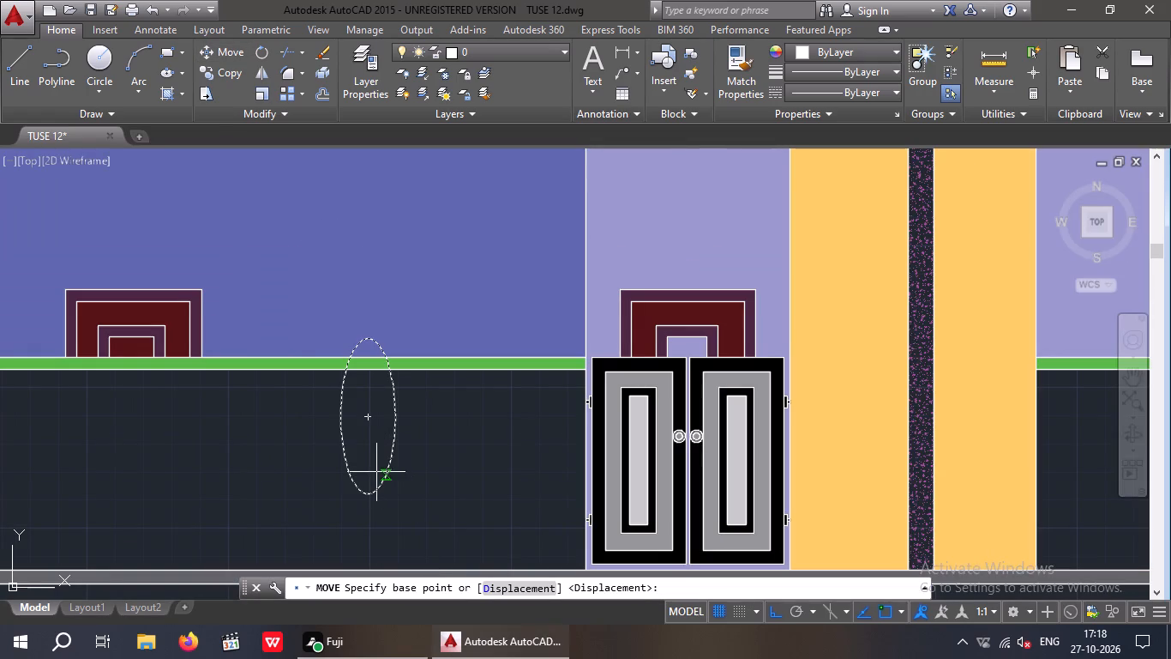
left_click(370, 419)
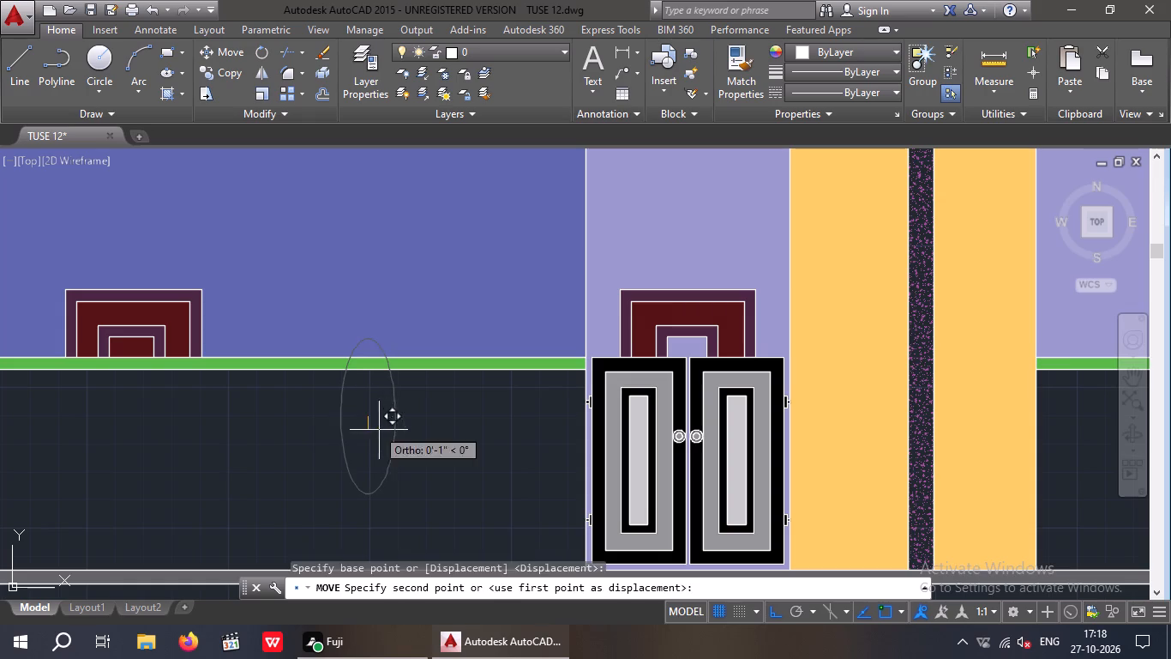
middle_click_drag(405, 493, 399, 414)
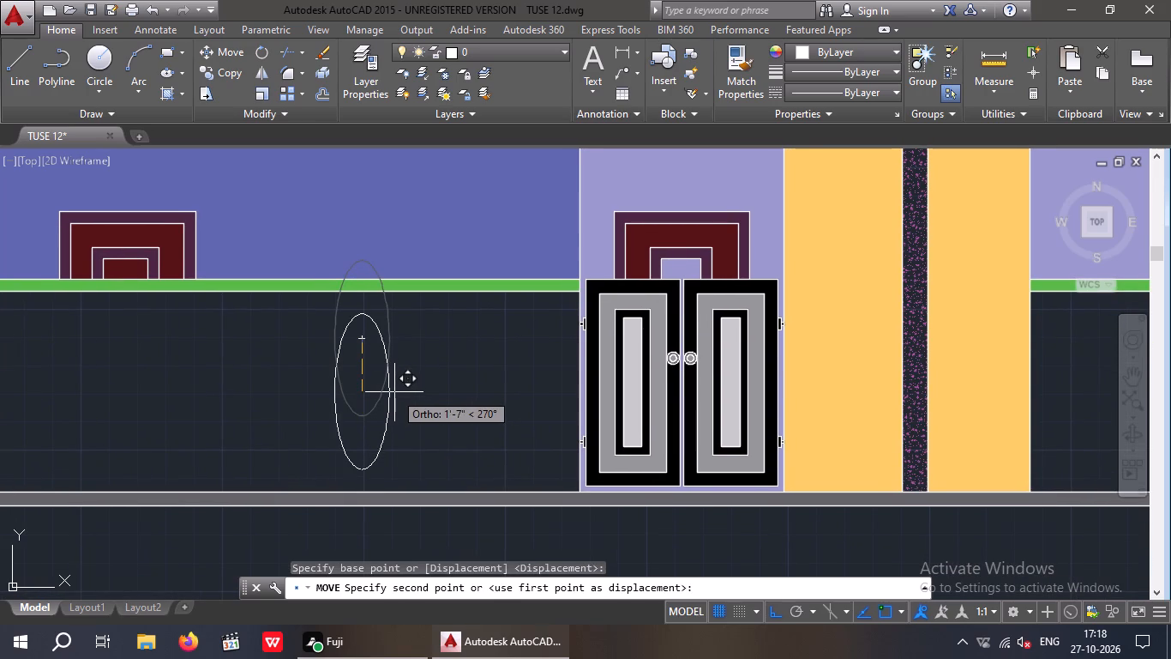
left_click(394, 392)
Move the vertical ellipse horizontally toward the gate by about 2'-5", using its centre as base point.
scroll(415, 400, "down", 2)
scroll(395, 403, "up", 1)
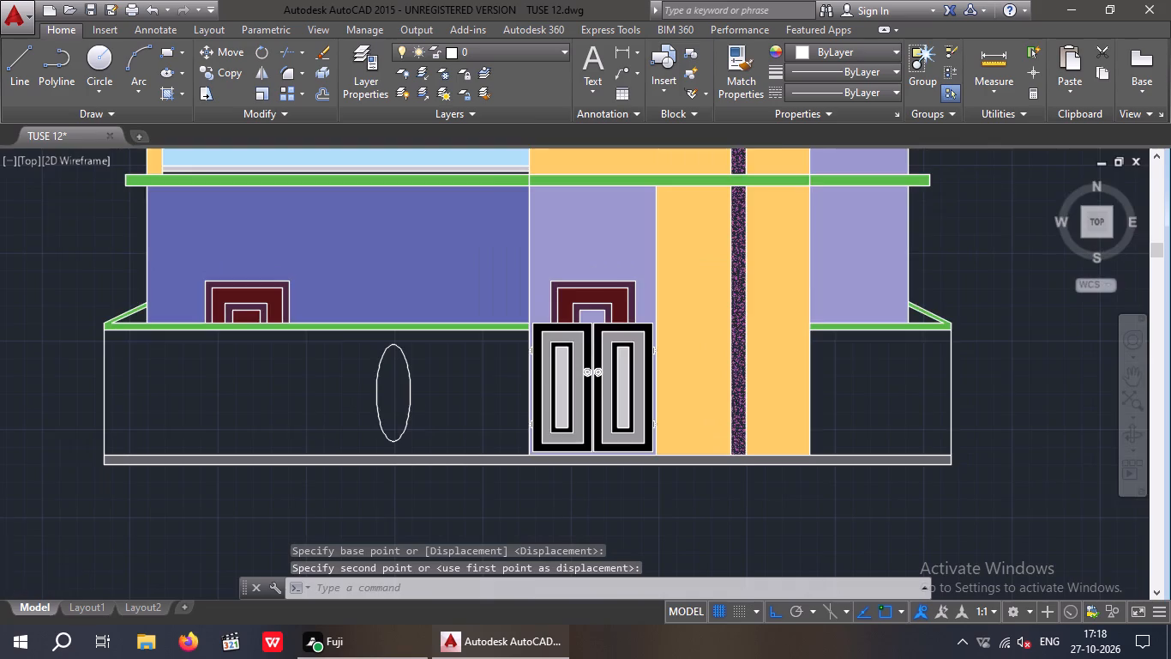
scroll(395, 403, "up", 1)
left_click_drag(435, 390, 390, 412)
left_click(382, 414)
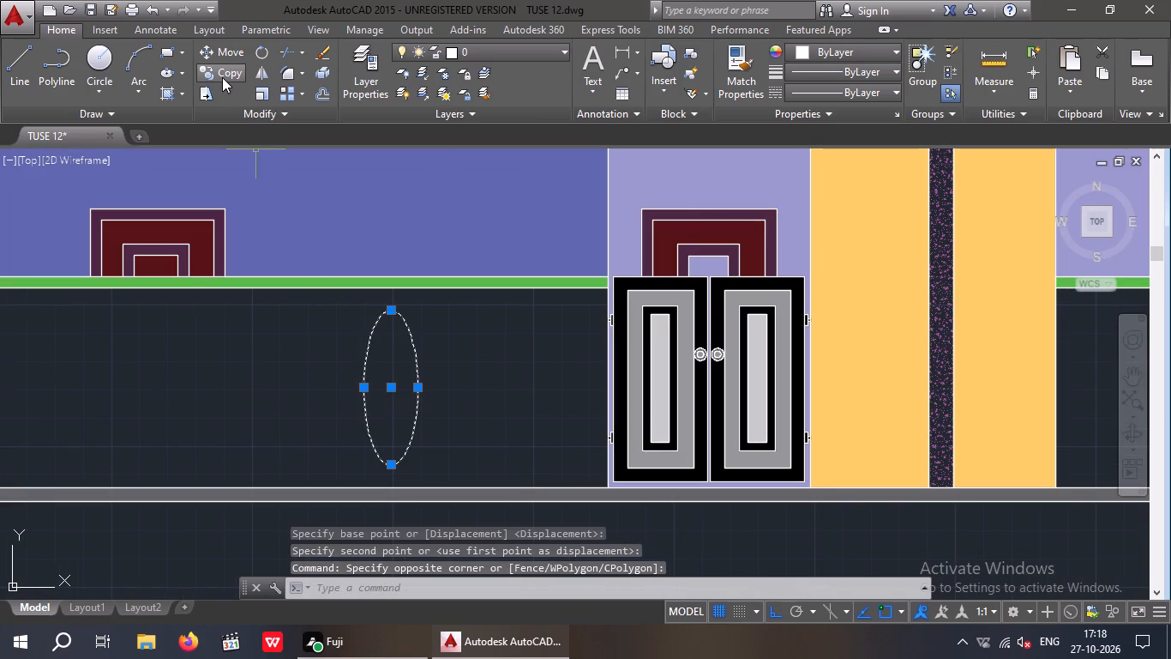
left_click(234, 55)
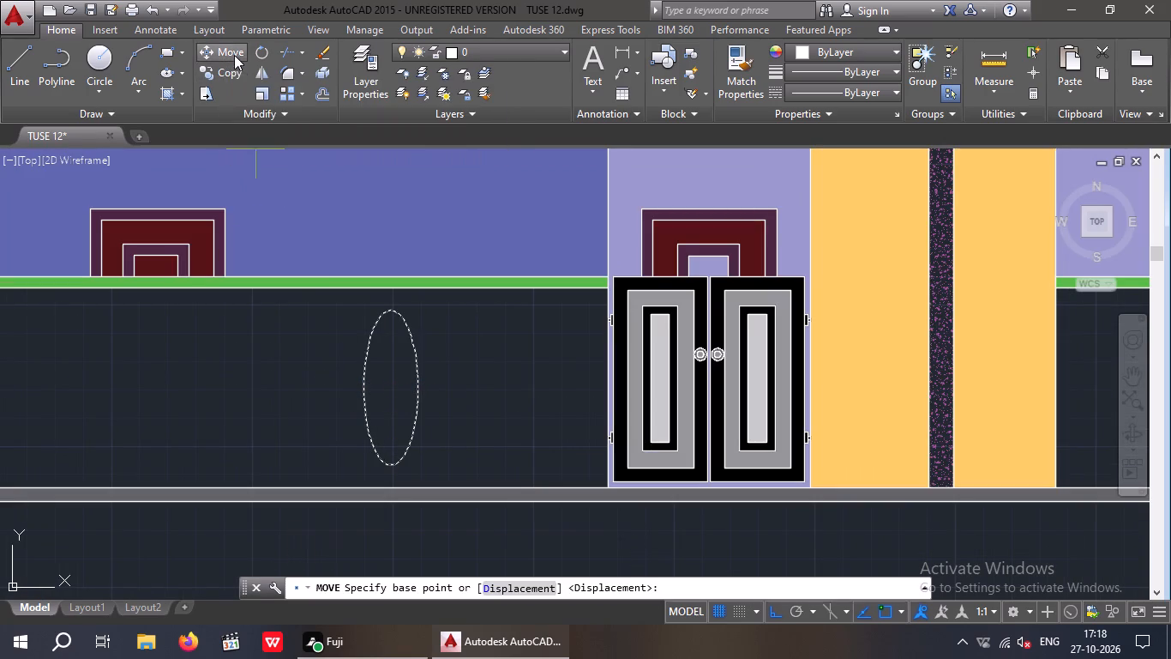
left_click(391, 388)
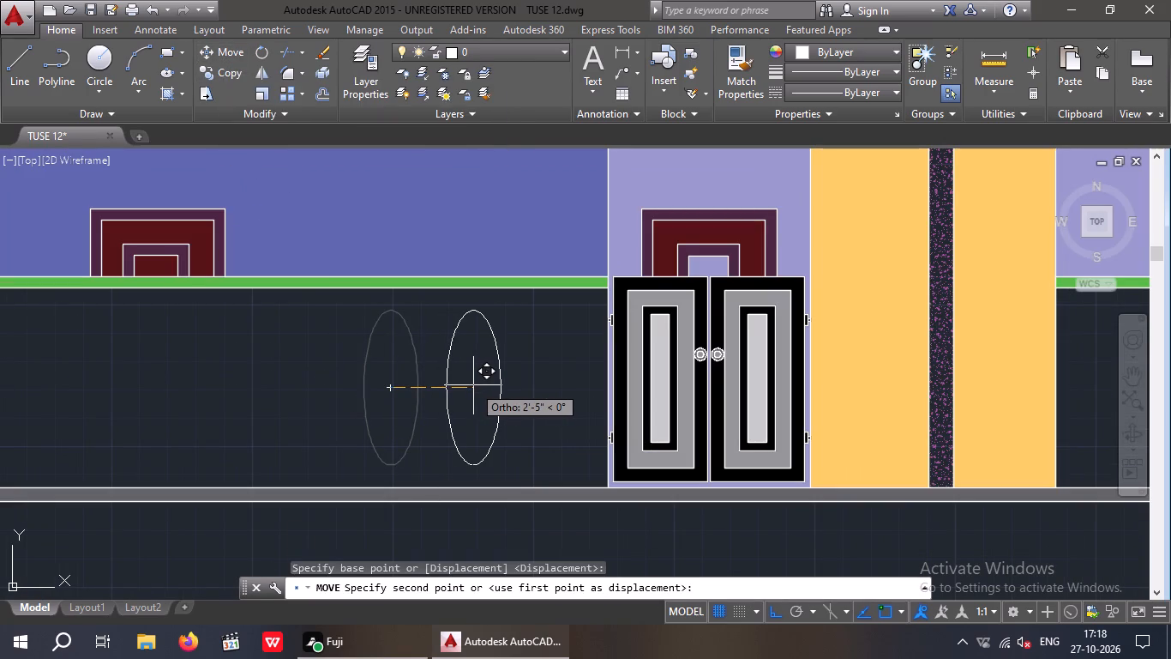
left_click(473, 384)
Copy the ellipse from its centre about 20'-8" right onto the far wall section, and about 6'-7" and 12'-9" left.
scroll(477, 388, "down", 2)
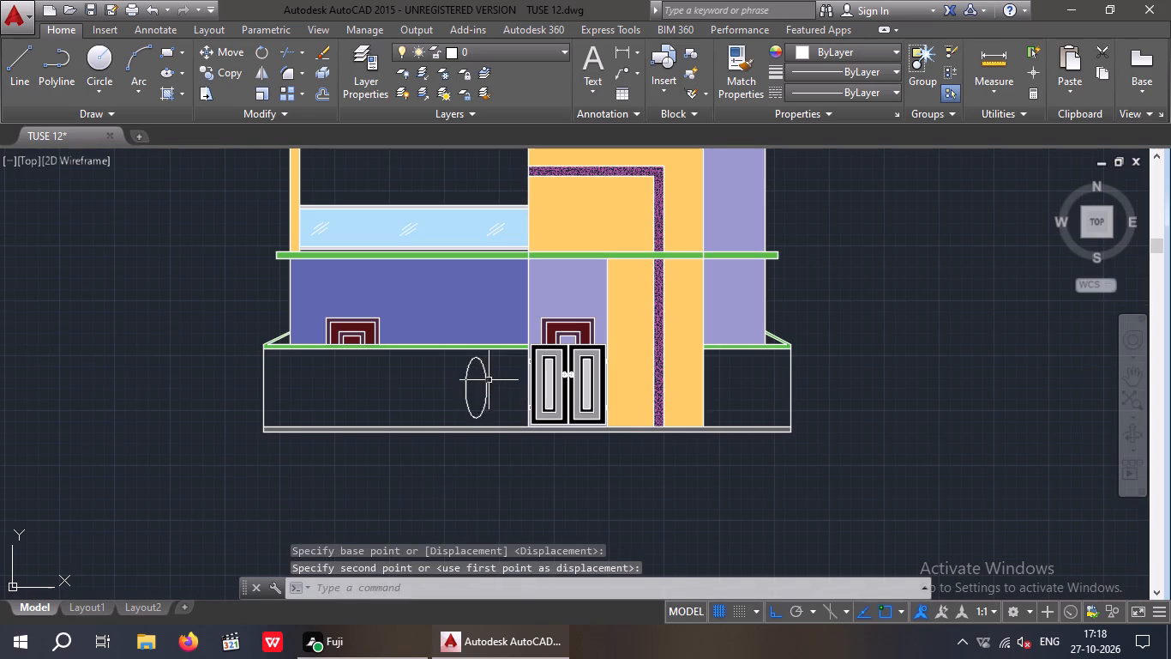
scroll(487, 381, "up", 2)
left_click_drag(505, 371, 469, 390)
left_click(458, 397)
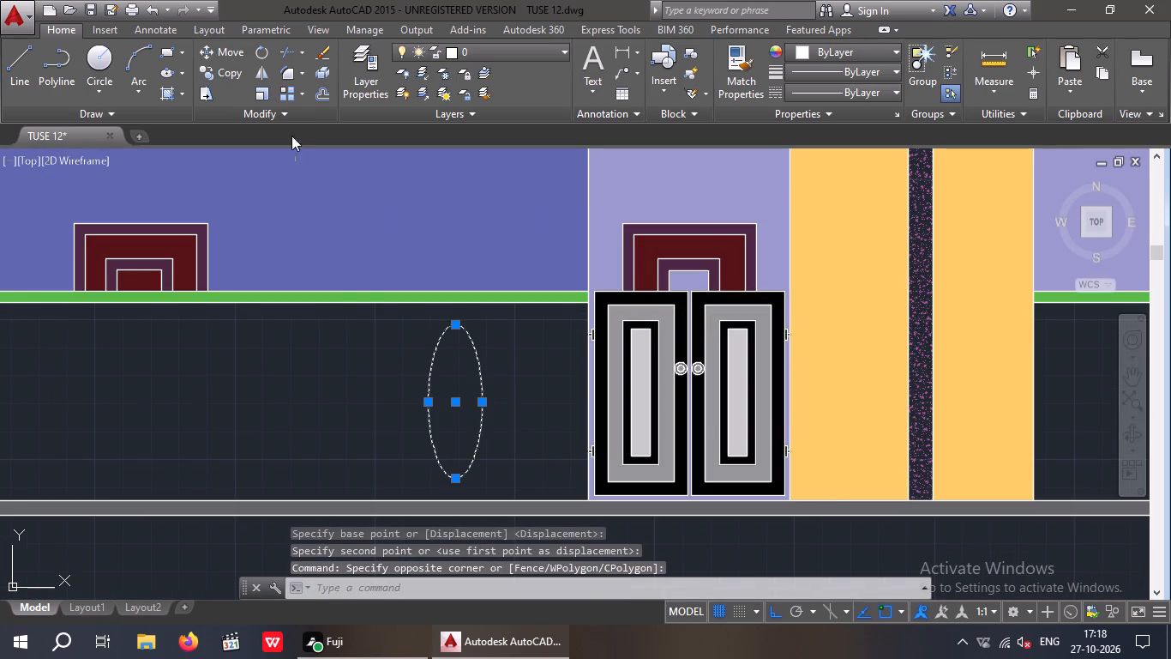
left_click(222, 71)
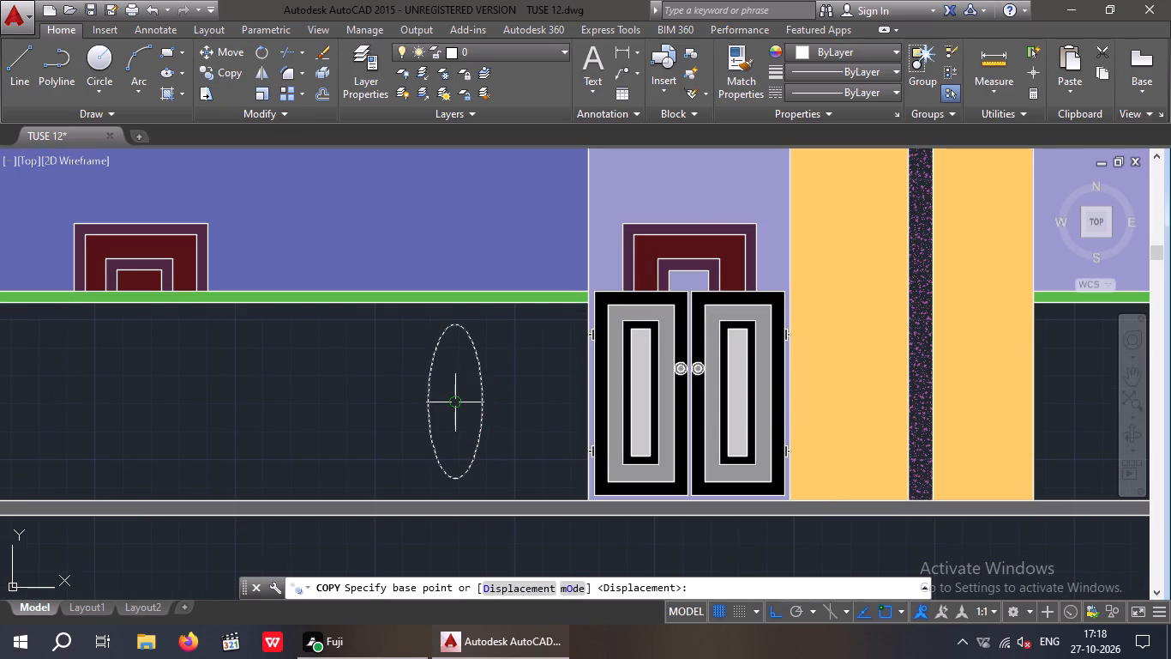
left_click(455, 401)
scroll(455, 401, "down", 1)
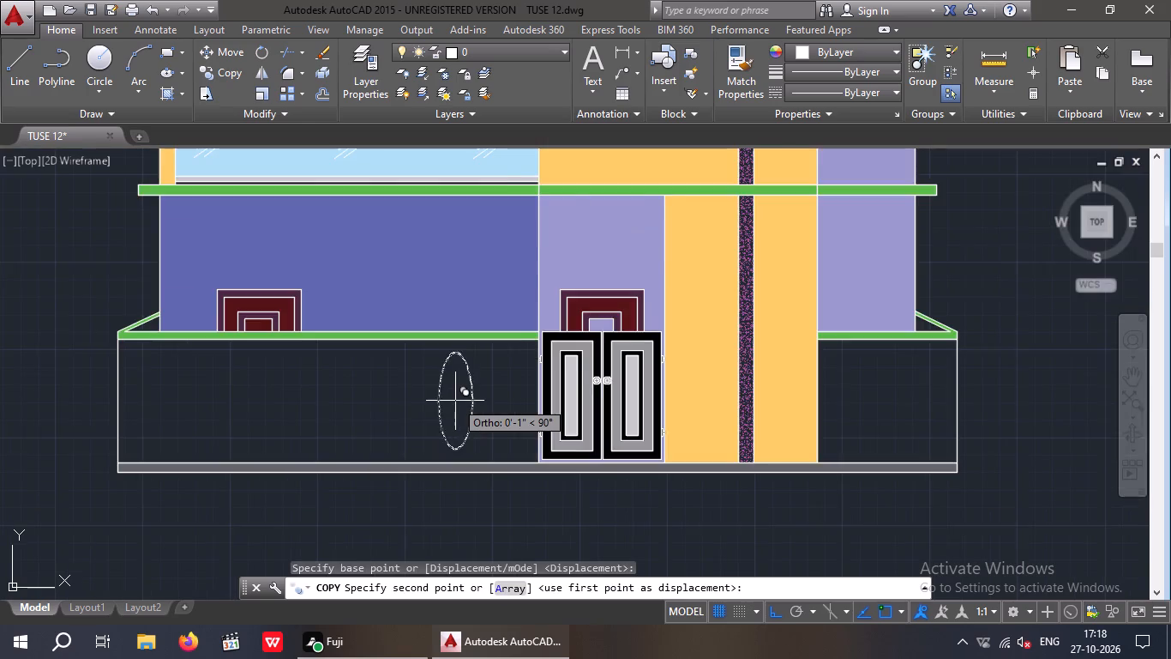
scroll(455, 401, "down", 1)
scroll(455, 401, "up", 1)
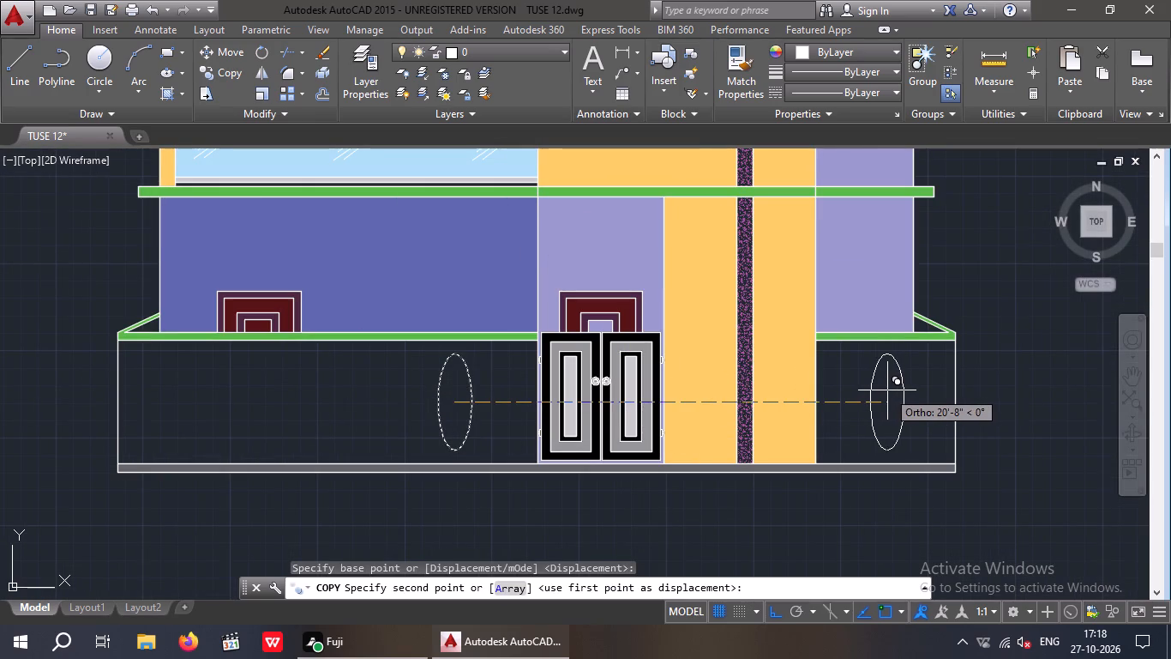
left_click(887, 390)
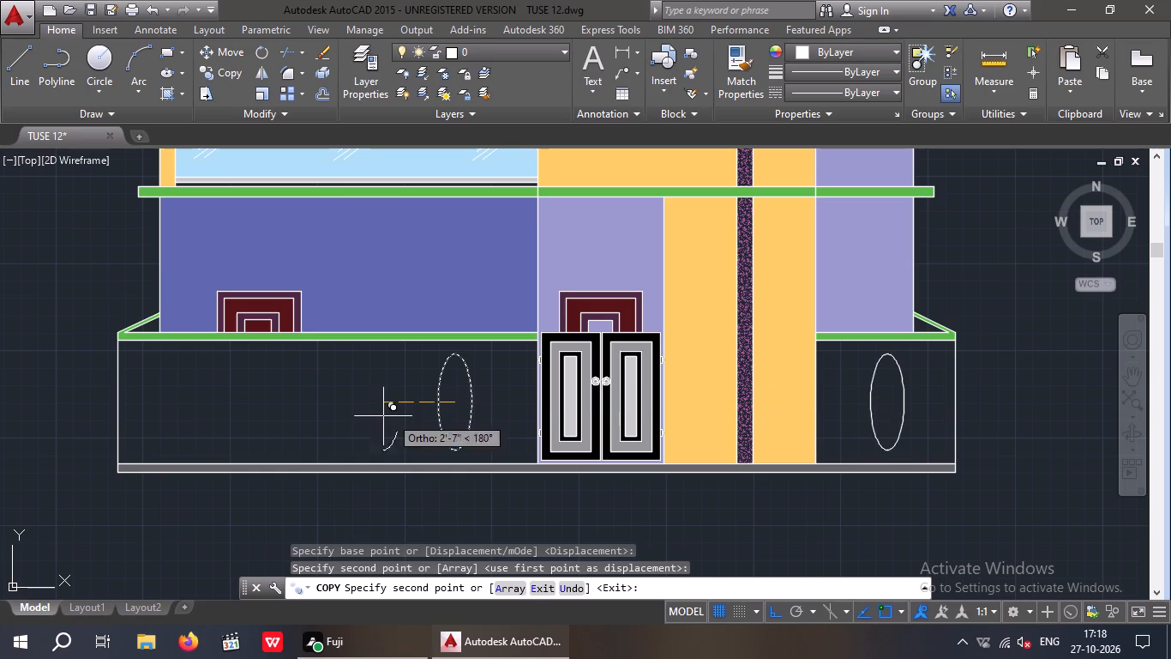
left_click(316, 416)
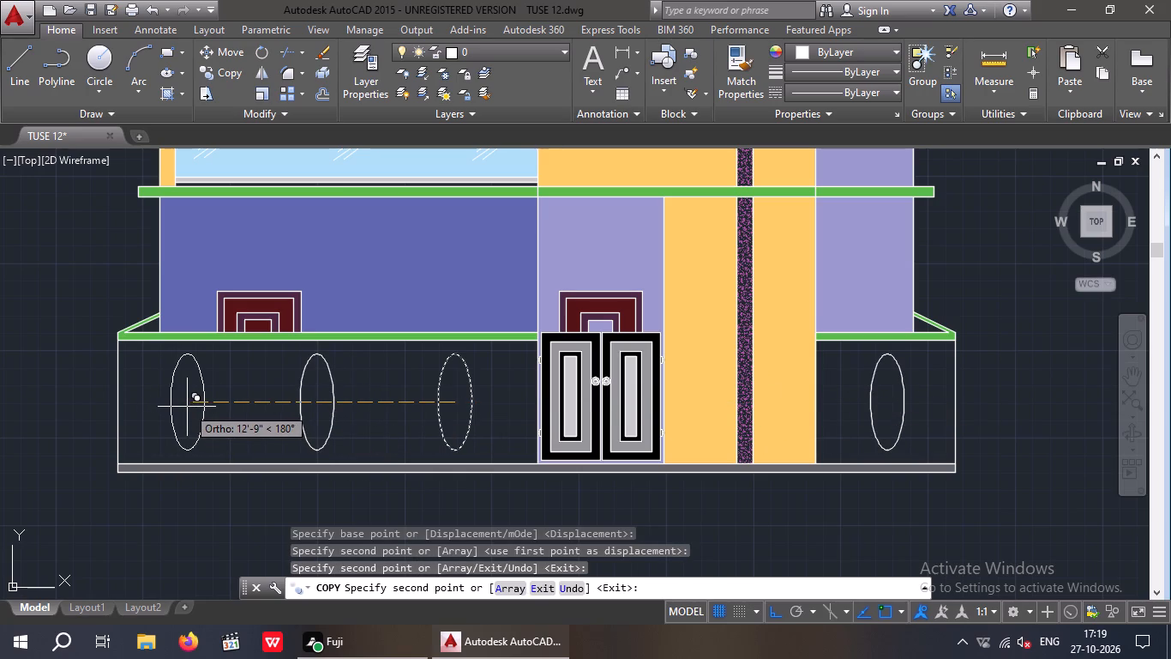
left_click(187, 407)
key("Escape")
Offset the three vertical ellipses on the boundary wall left of the gate outward by 3".
middle_click_drag(435, 545, 412, 541)
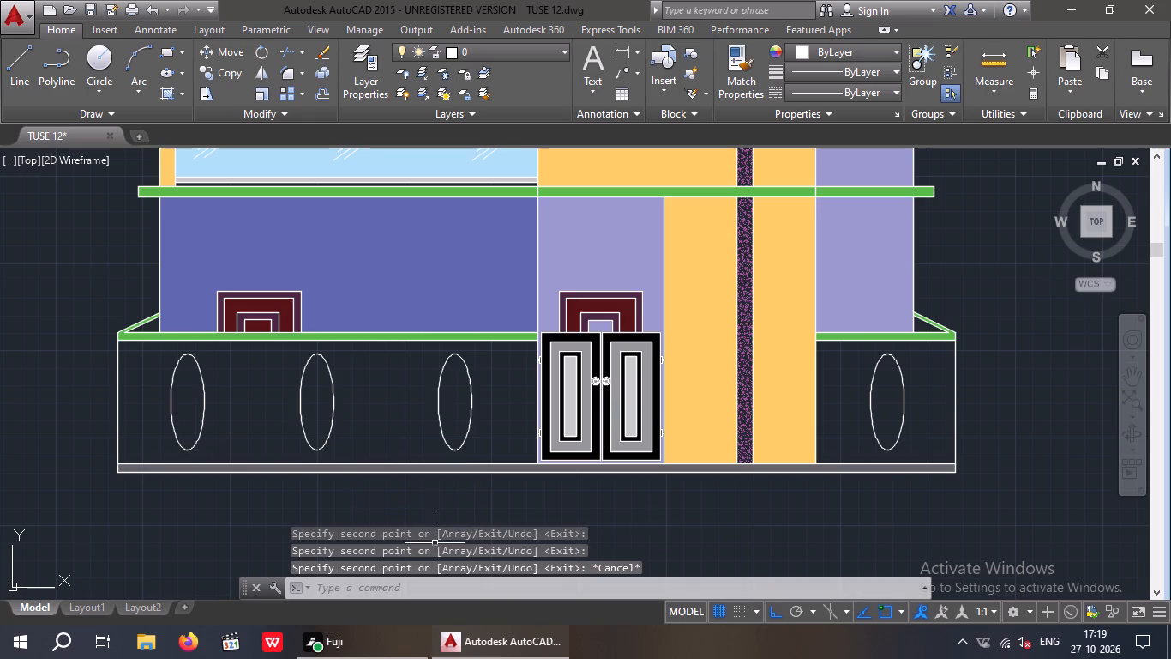
middle_click_drag(412, 541, 375, 559)
scroll(388, 523, "down", 2)
middle_click_drag(419, 521, 409, 501)
scroll(364, 500, "up", 1)
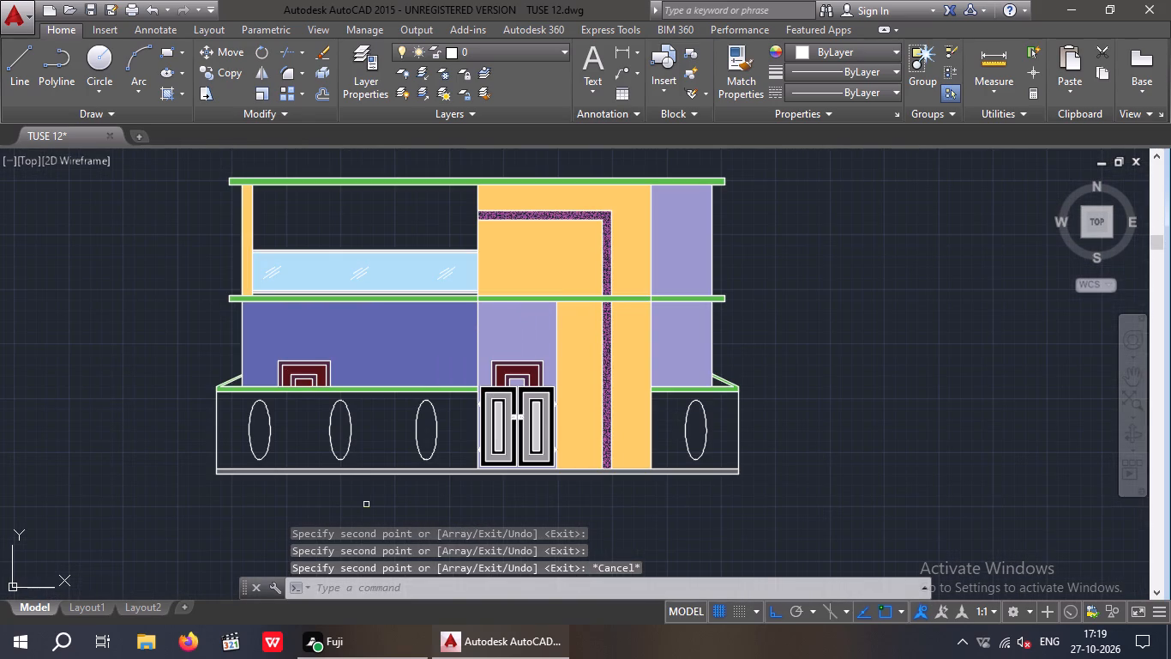
key("Escape")
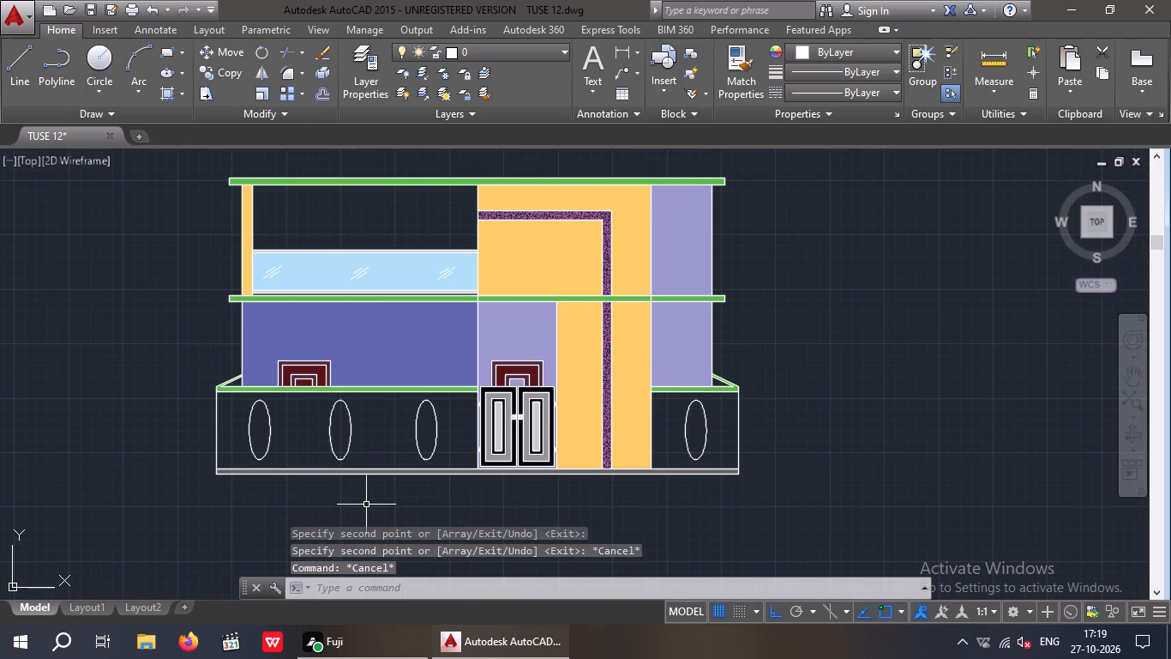
key("o")
key("Return")
key("3")
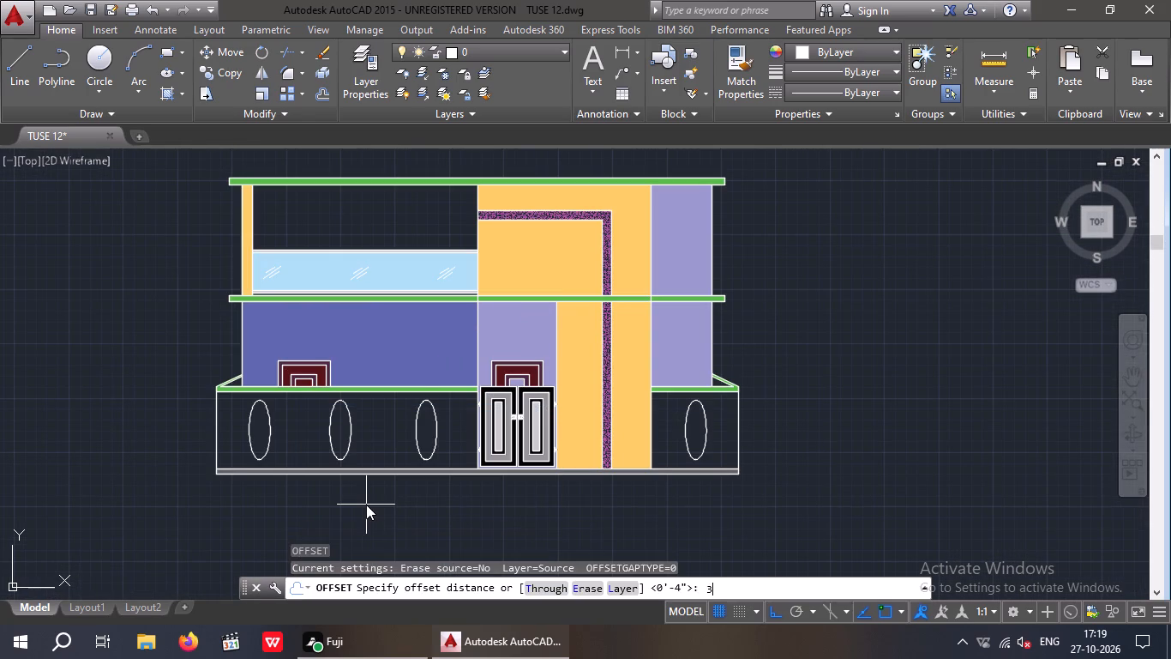
key("shift+quotedbl")
key("Return")
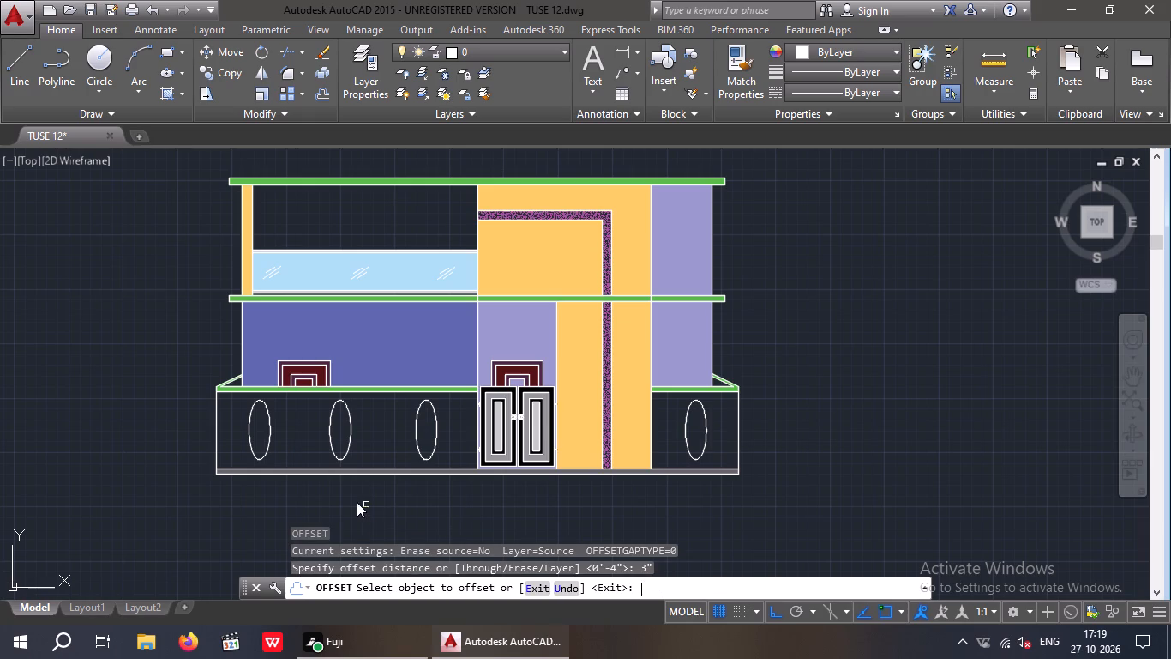
scroll(267, 447, "up", 2)
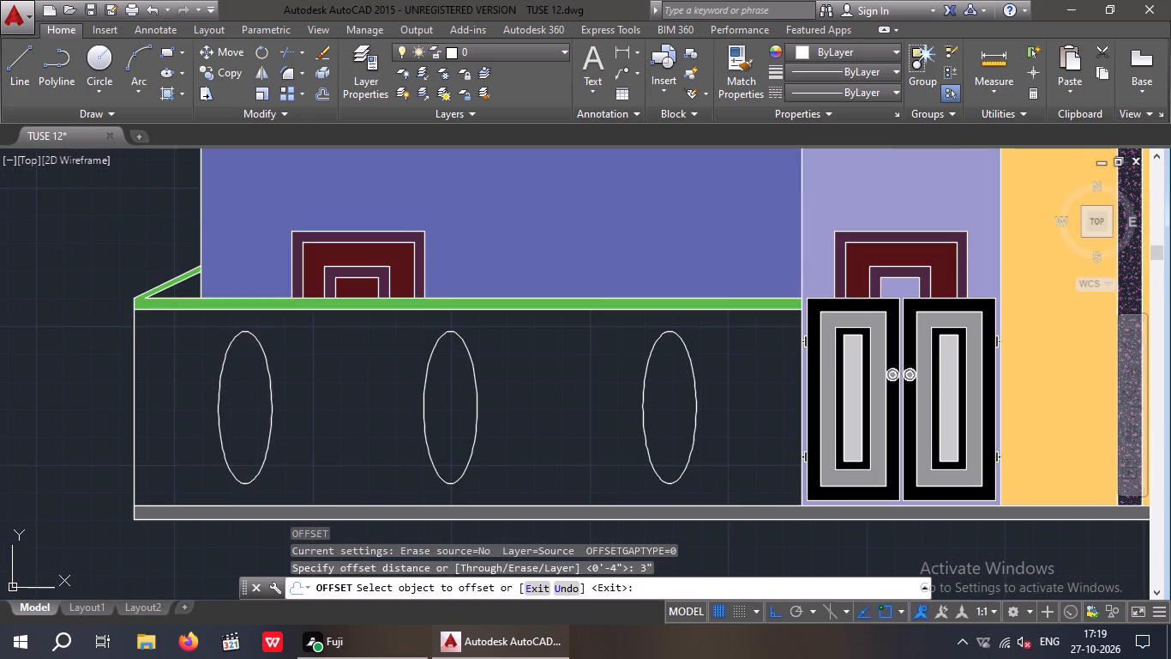
left_click(266, 453)
left_click(277, 456)
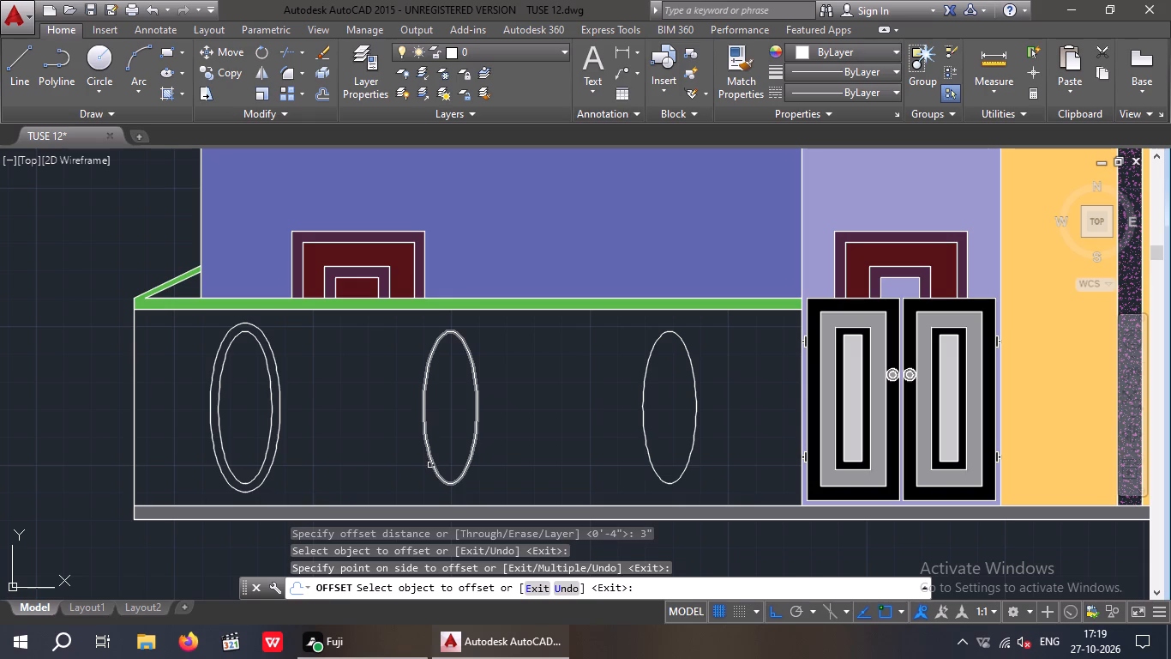
left_click_drag(429, 456, 417, 457)
left_click(388, 463)
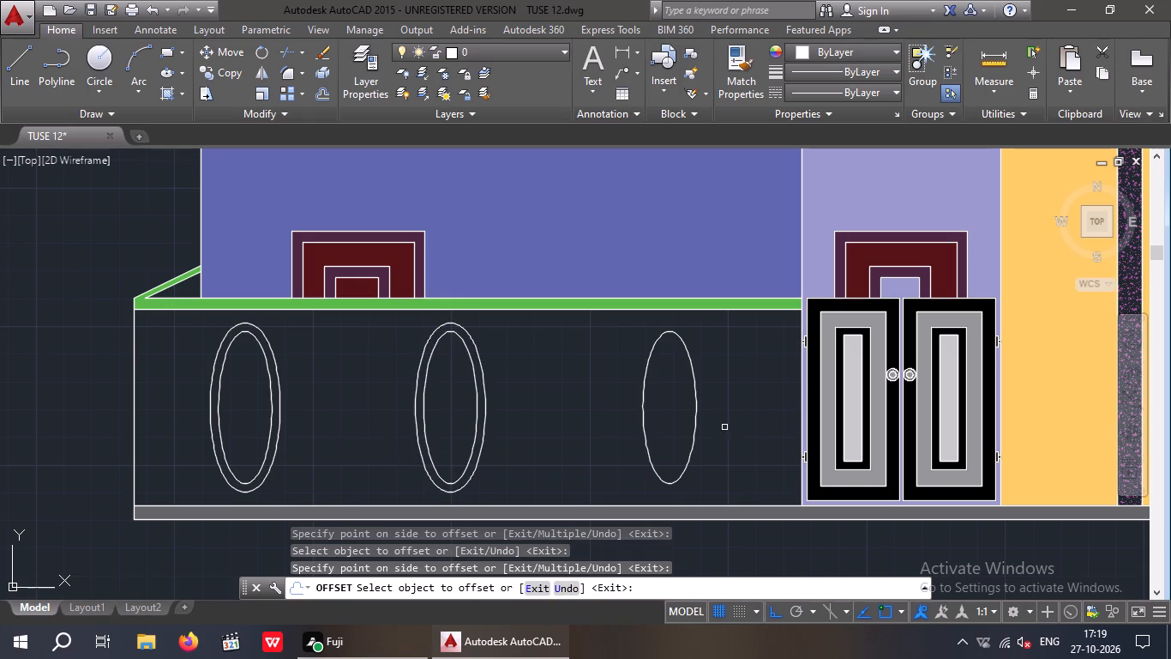
left_click(641, 428)
left_click(590, 448)
Offset the single ellipse on the far right wall section outward by the same 3" distance.
scroll(590, 446, "down", 1)
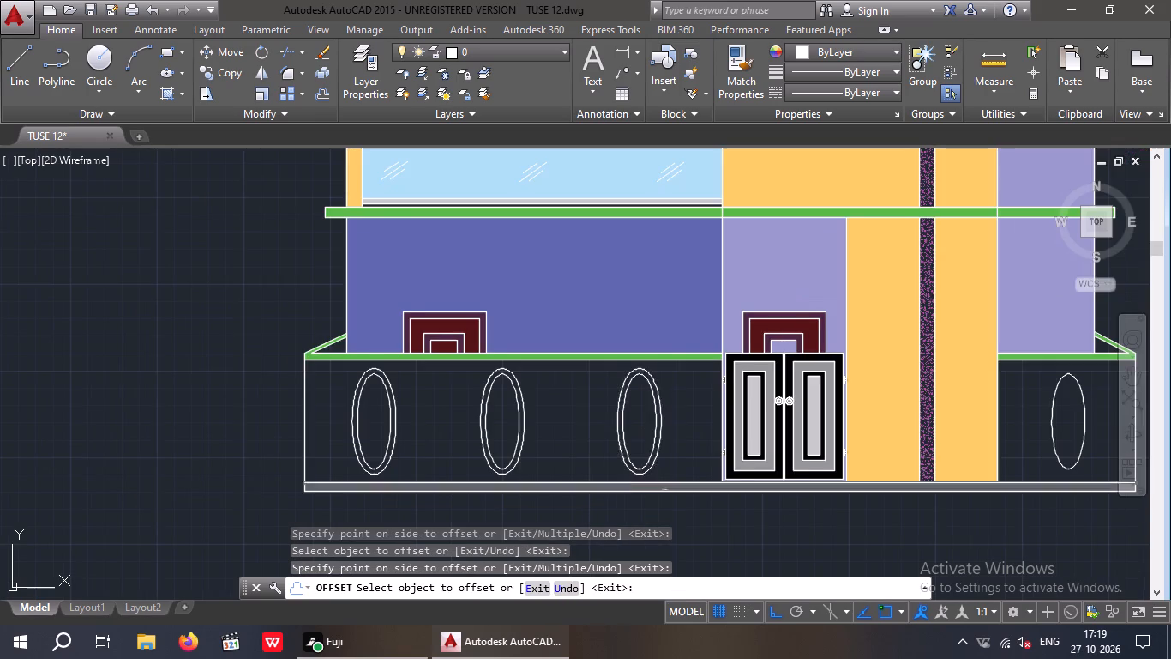
middle_click_drag(669, 493, 497, 478)
scroll(509, 474, "down", 2)
scroll(658, 461, "up", 3)
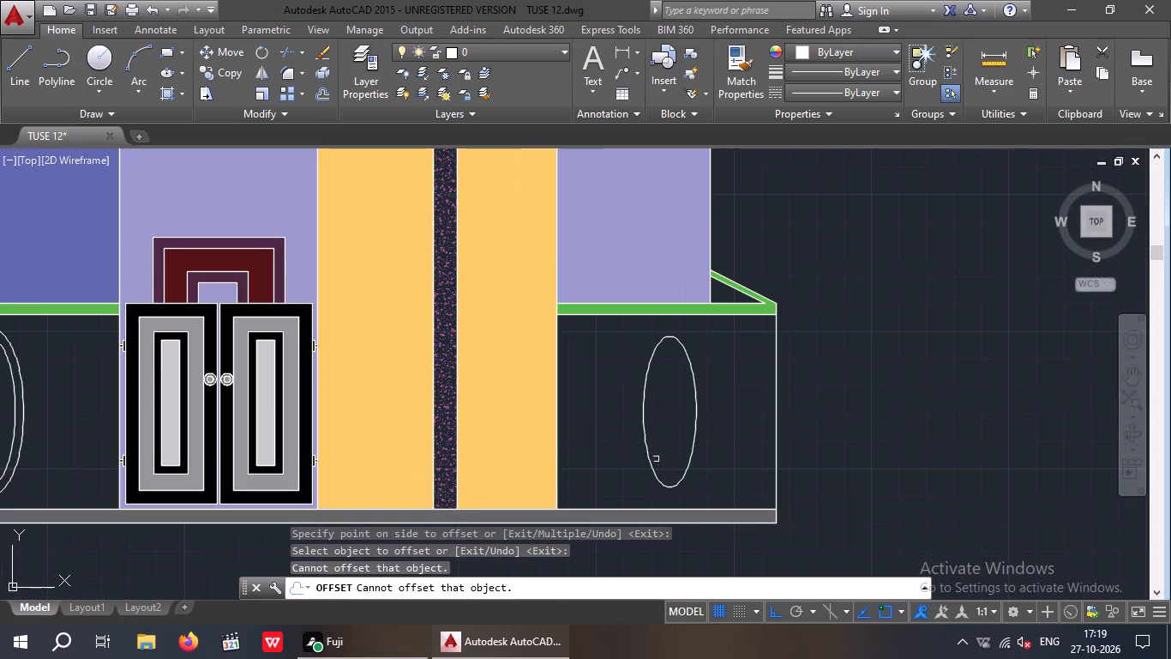
left_click(649, 463)
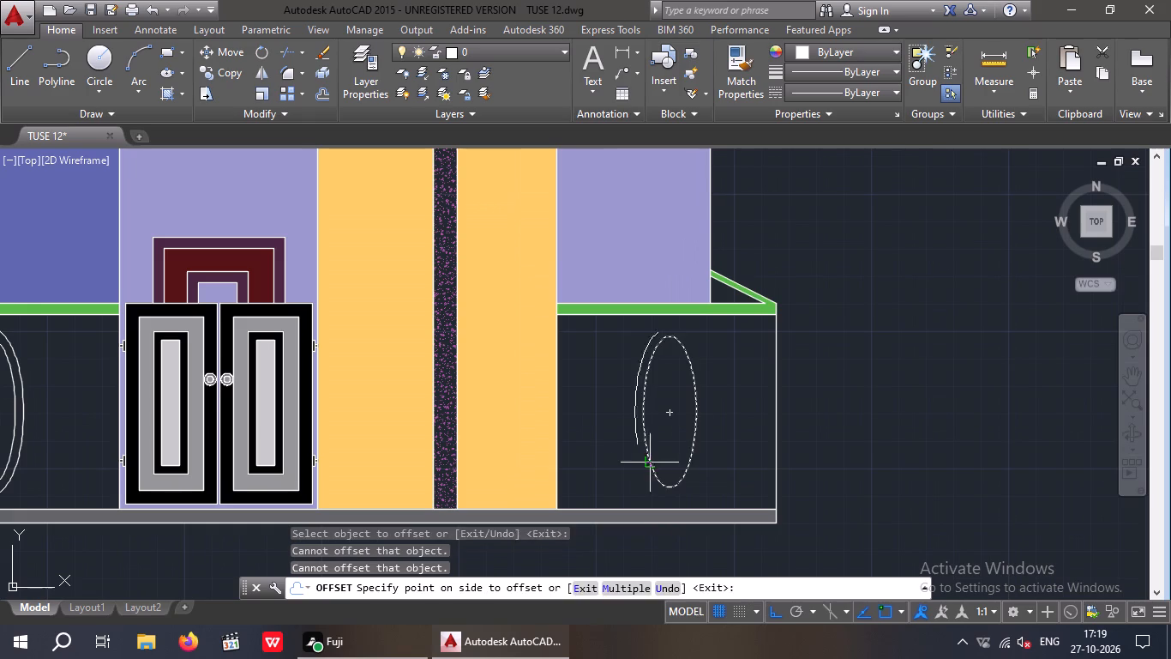
left_click(622, 476)
scroll(622, 454, "down", 2)
middle_click_drag(618, 514, 683, 499)
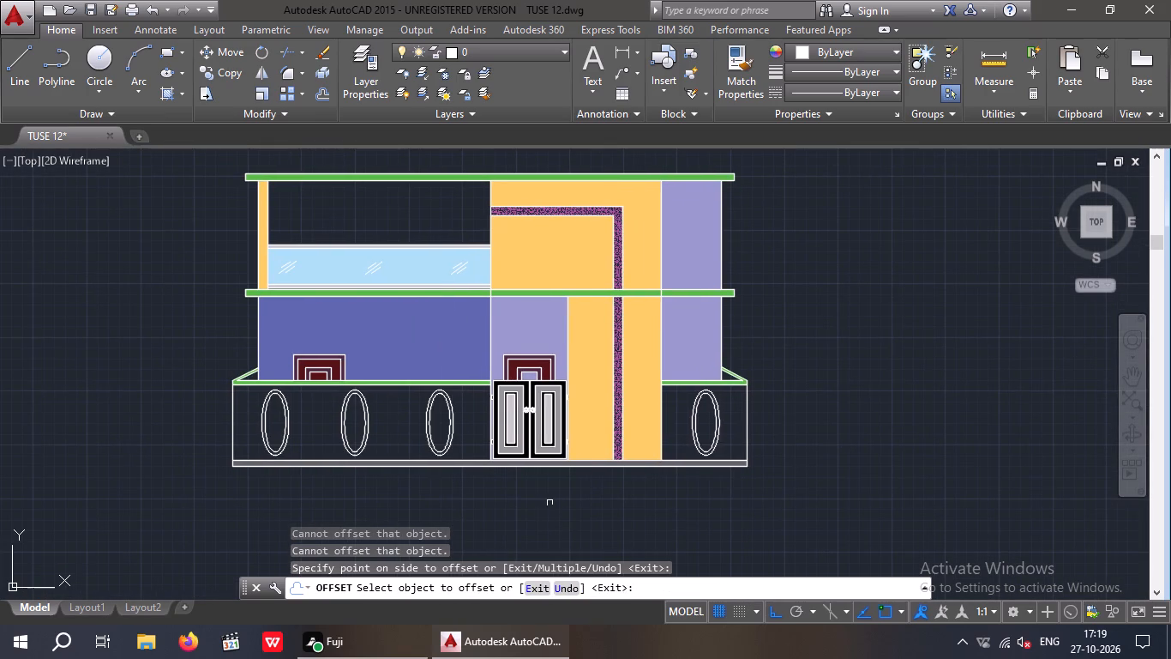
key("Escape")
key("Escape")
key("Escape")
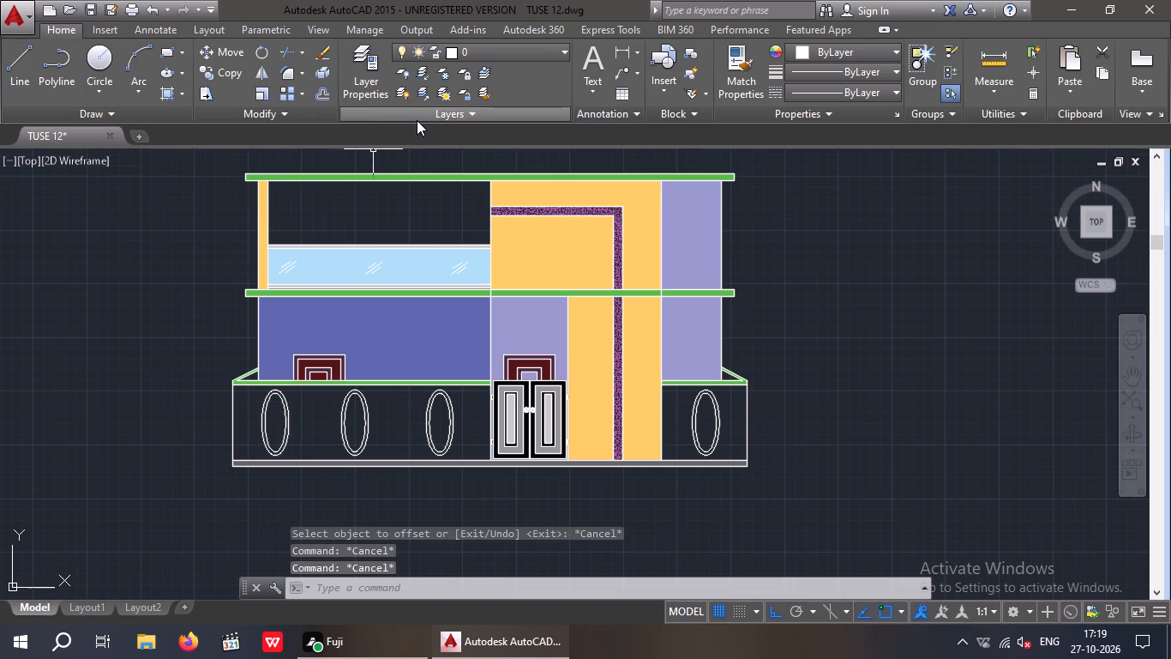
Hatch both boundary wall sections around the ellipses with a solid fill in colour 242,113,114.
left_click(165, 88)
left_click(480, 75)
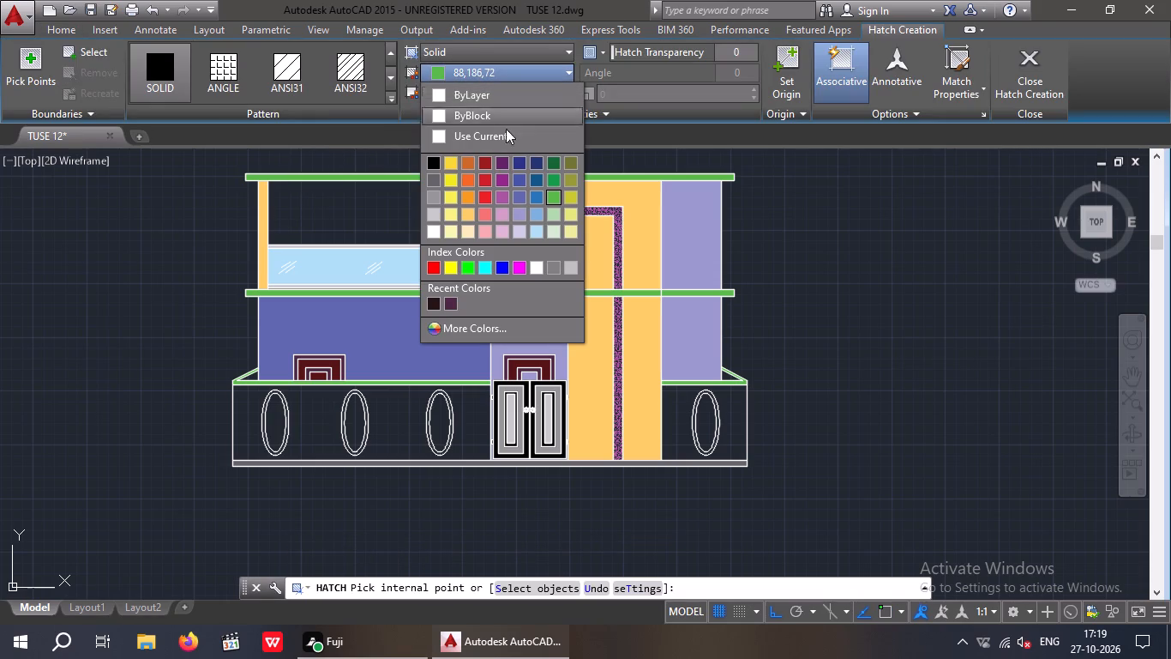
left_click(483, 221)
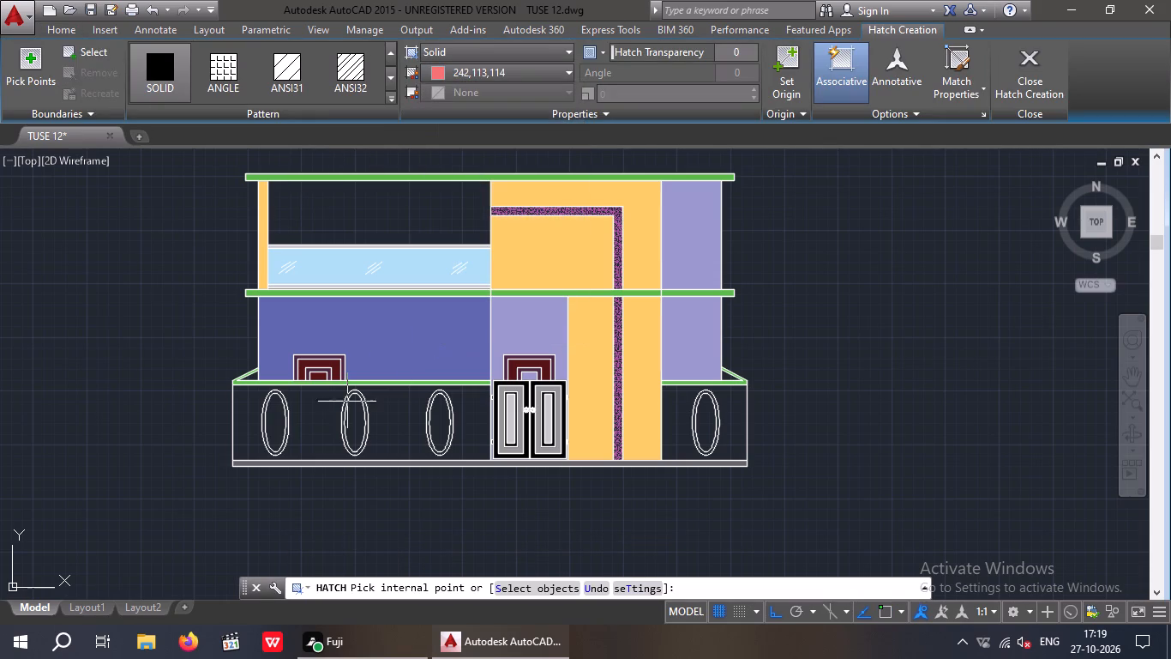
left_click(315, 415)
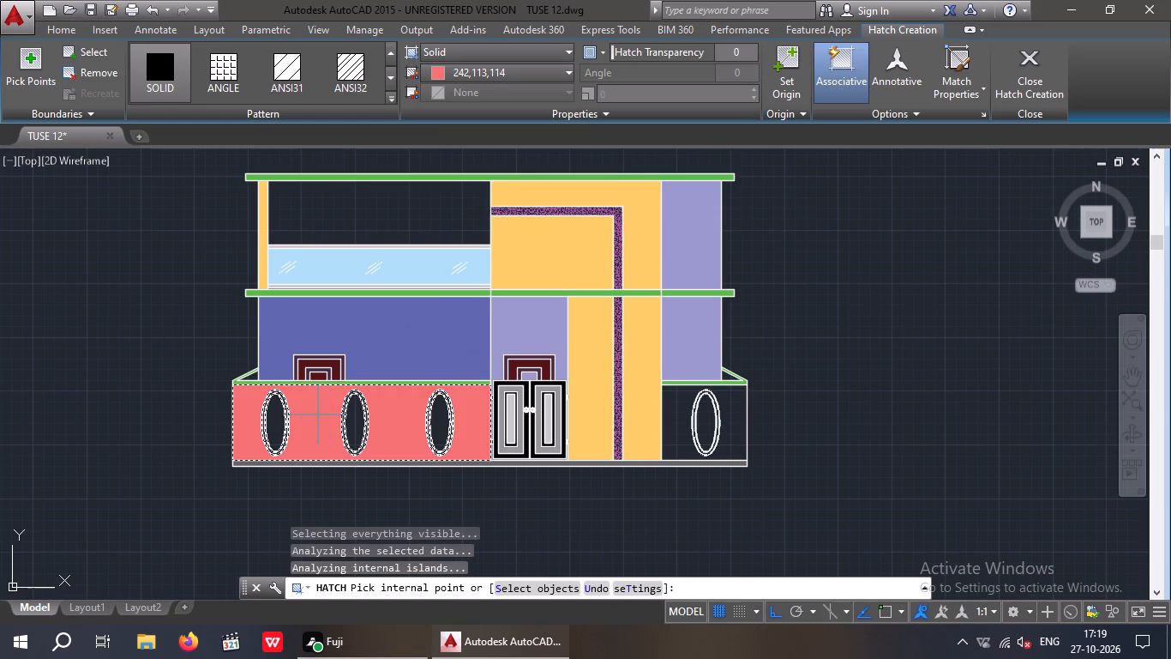
left_click(682, 444)
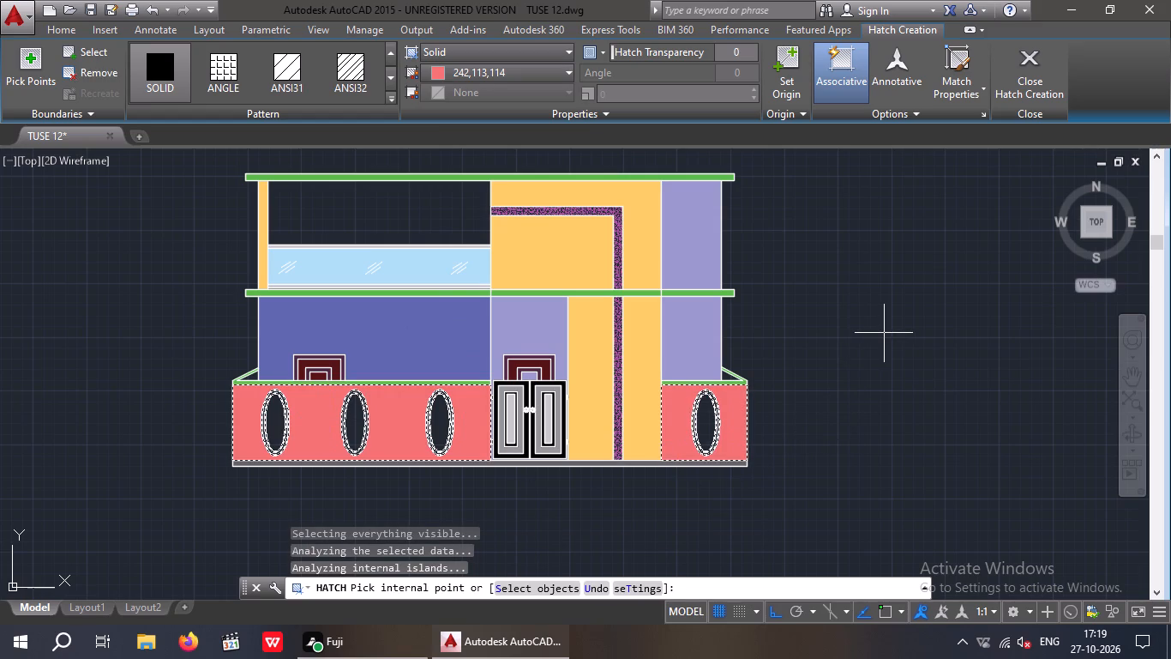
key("Escape")
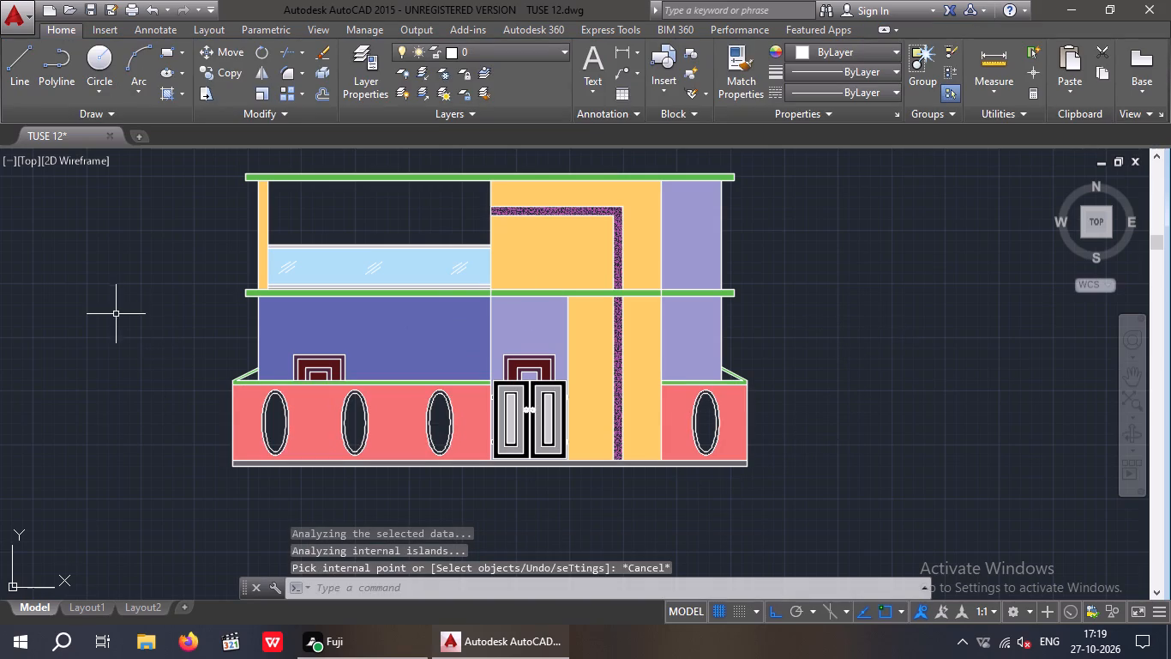
Hatch the small triangles under the sloping green copings at both wall ends with a solid fill in colour 247,171,174.
left_click(170, 95)
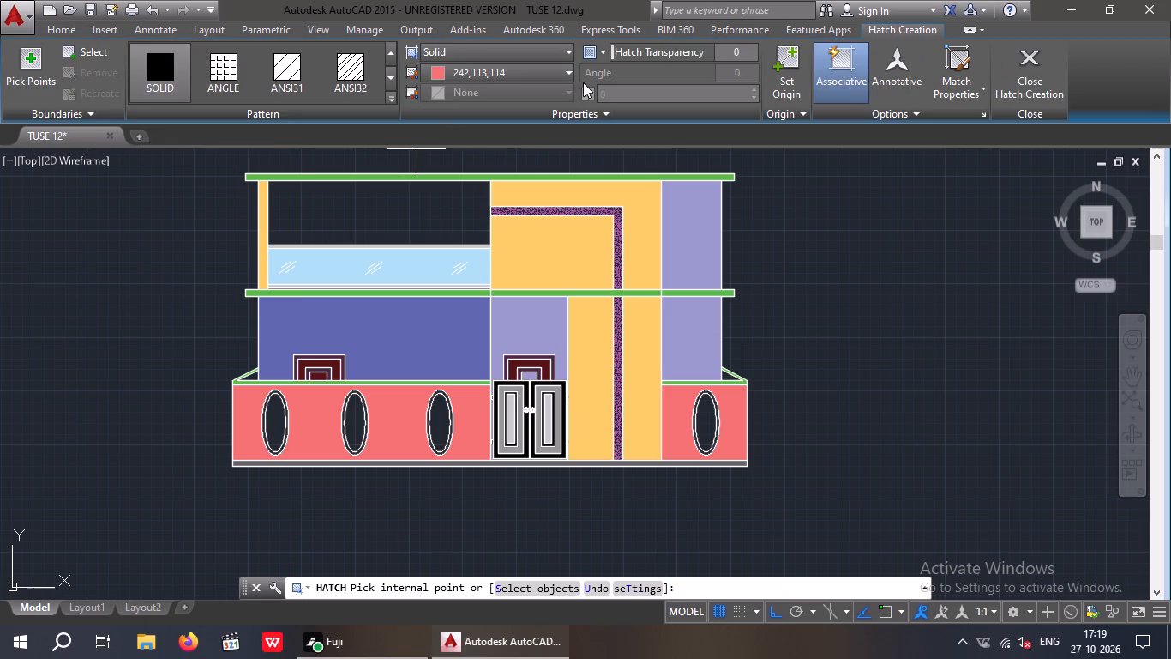
left_click(511, 70)
left_click(485, 232)
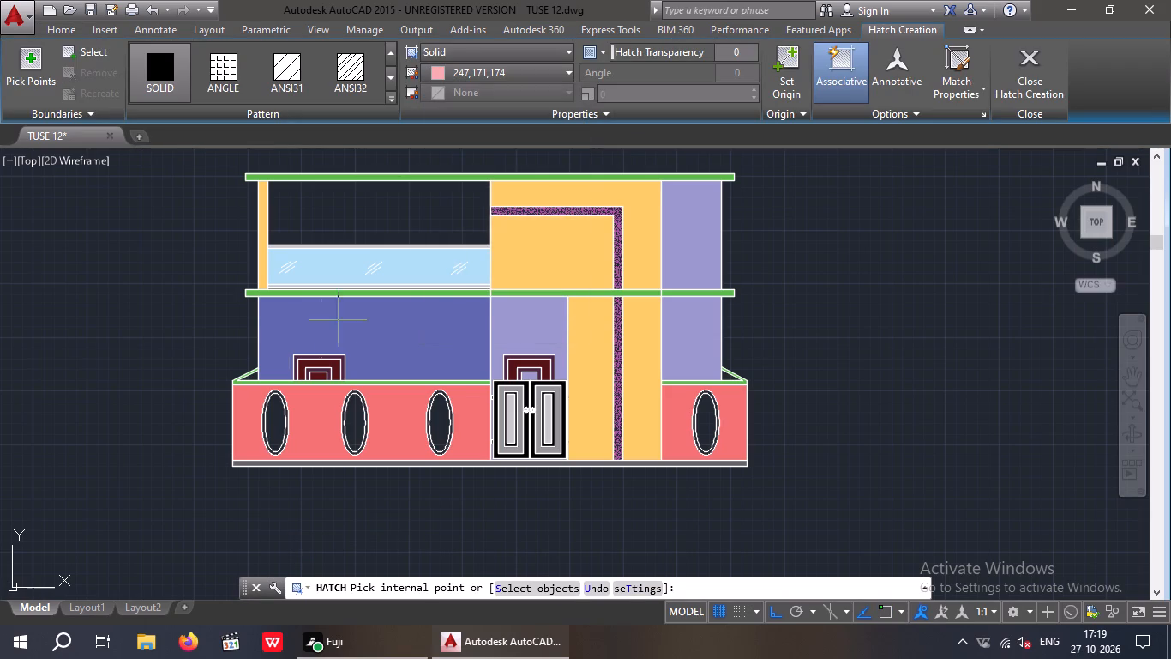
scroll(248, 381, "up", 5)
left_click(249, 374)
scroll(262, 317, "down", 4)
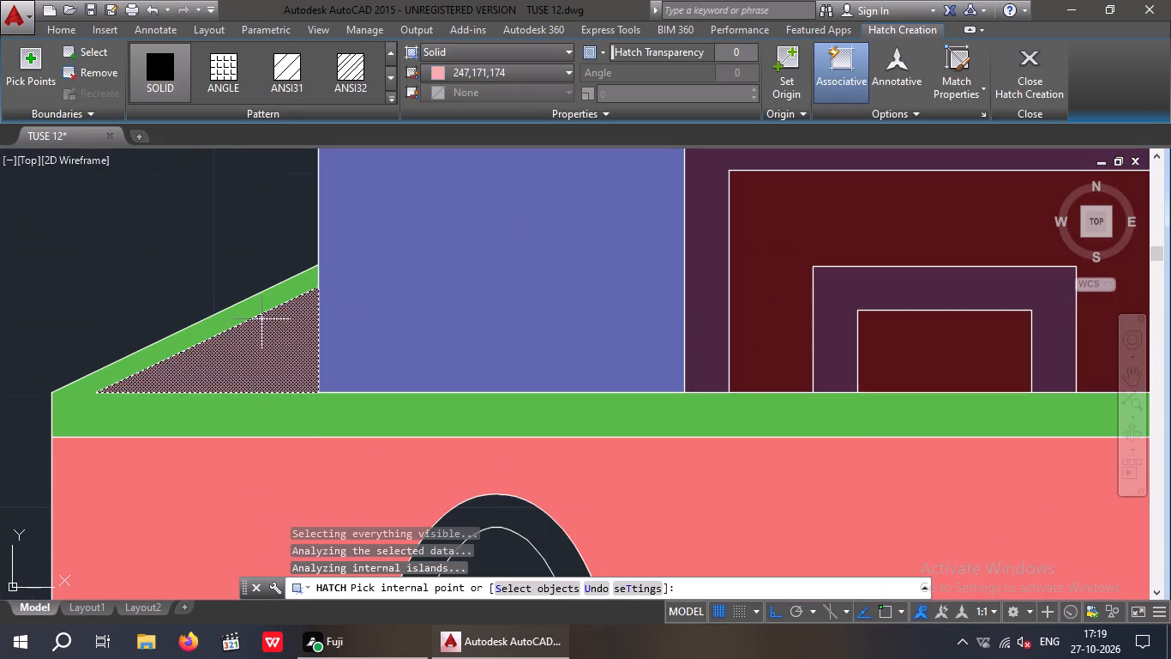
scroll(914, 326, "down", 2)
middle_click_drag(831, 364, 157, 390)
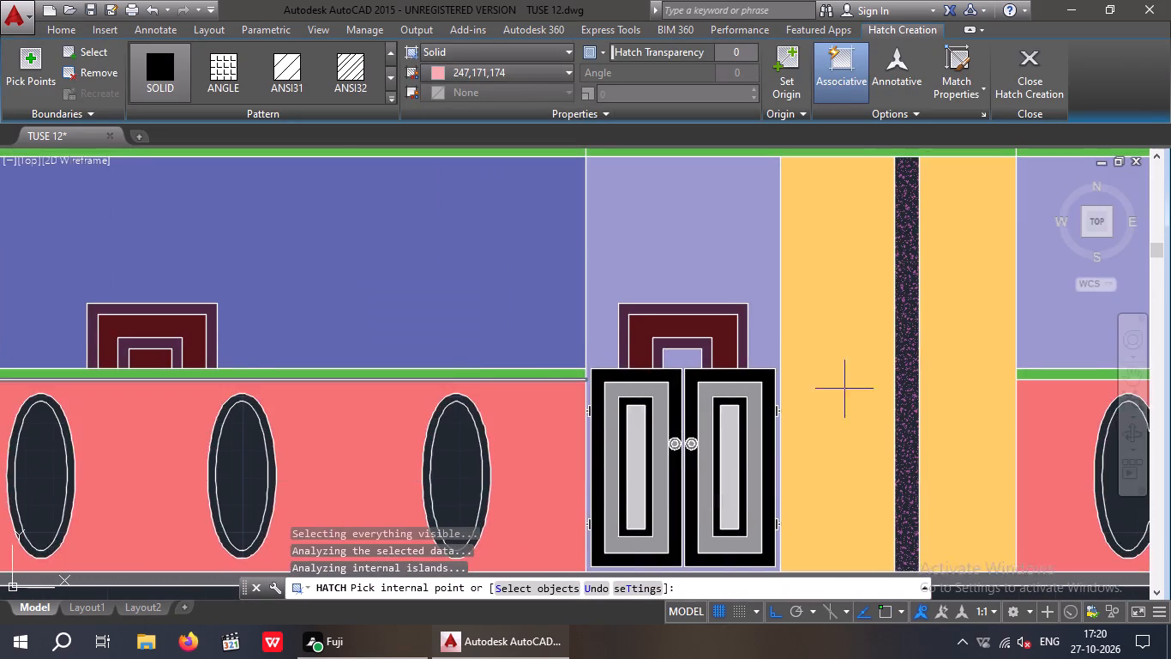
scroll(920, 366, "down", 1)
middle_click_drag(918, 366, 314, 380)
scroll(506, 388, "up", 4)
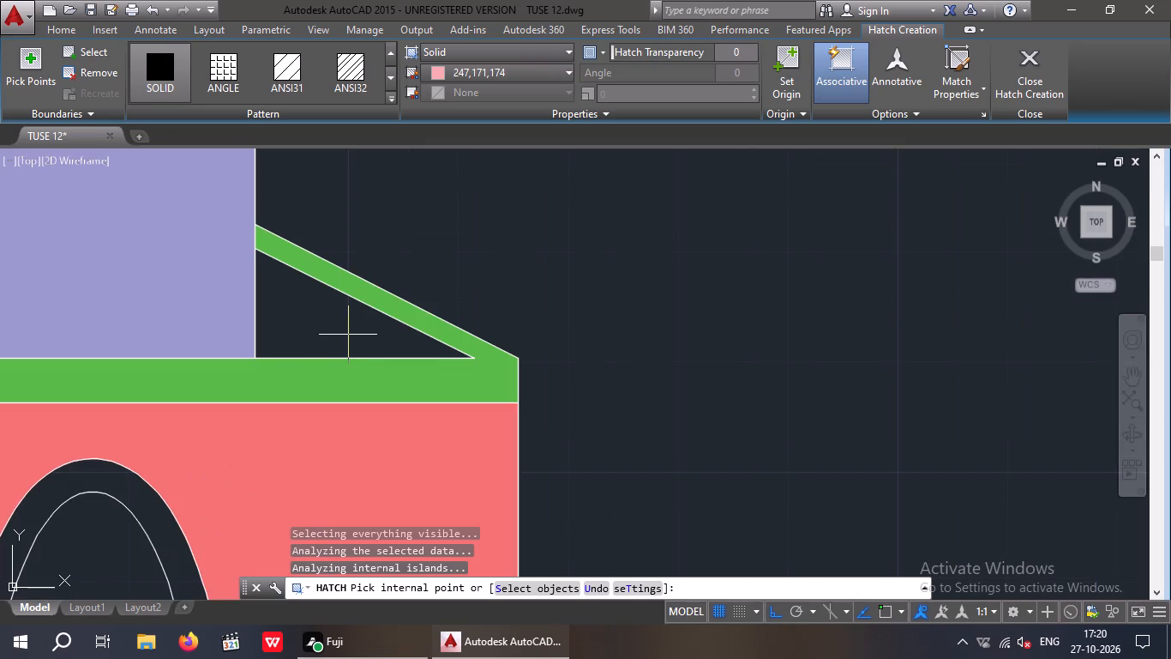
left_click(345, 335)
key("Escape")
scroll(655, 317, "down", 3)
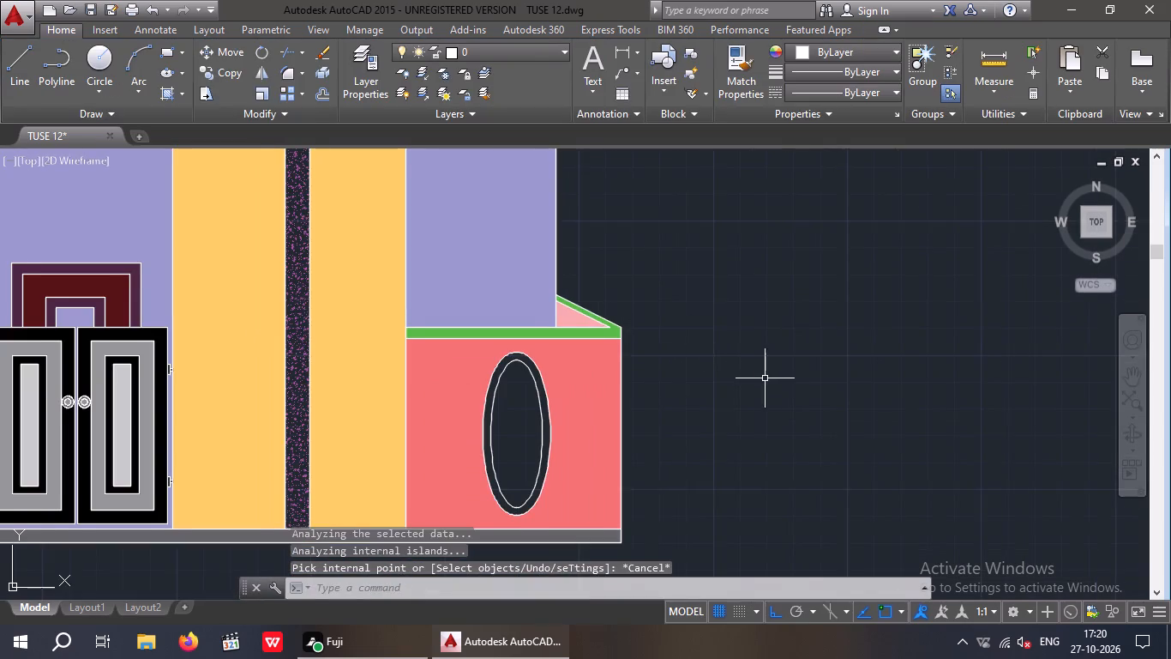
Hatch the insides of all four inner ellipses on the boundary wall with a solid fill in colour 247,171,174.
middle_click_drag(764, 378, 706, 354)
scroll(711, 345, "down", 2)
middle_click_drag(718, 373, 706, 392)
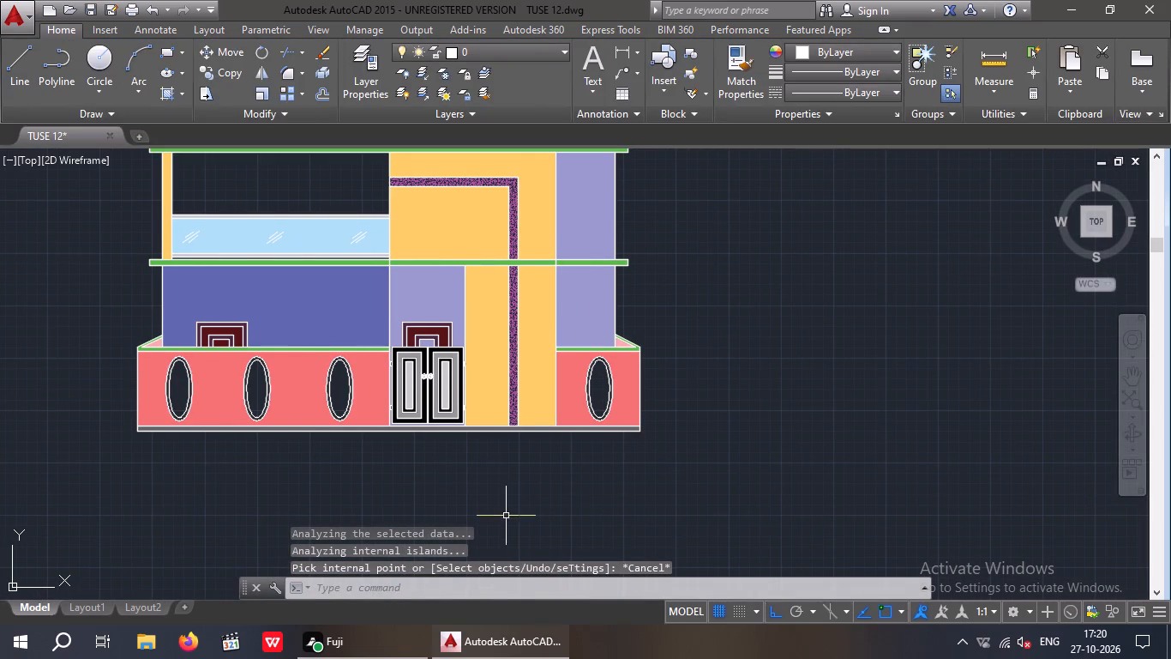
middle_click_drag(459, 475, 541, 473)
scroll(524, 461, "down", 2)
scroll(477, 469, "up", 2)
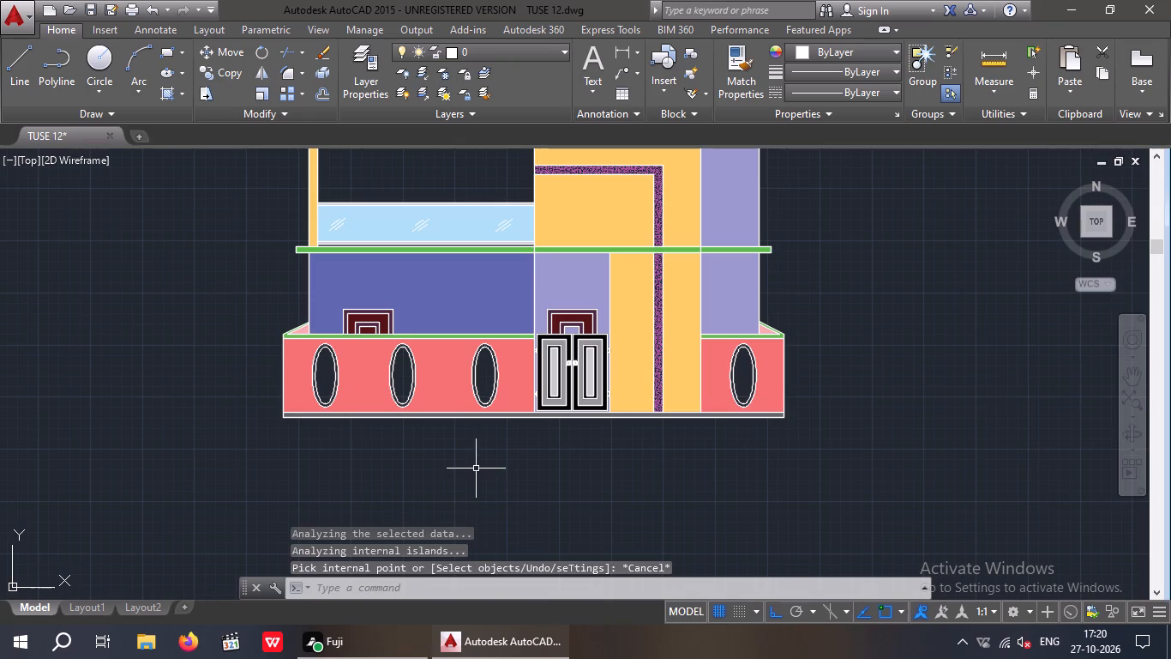
middle_click_drag(416, 537, 383, 557)
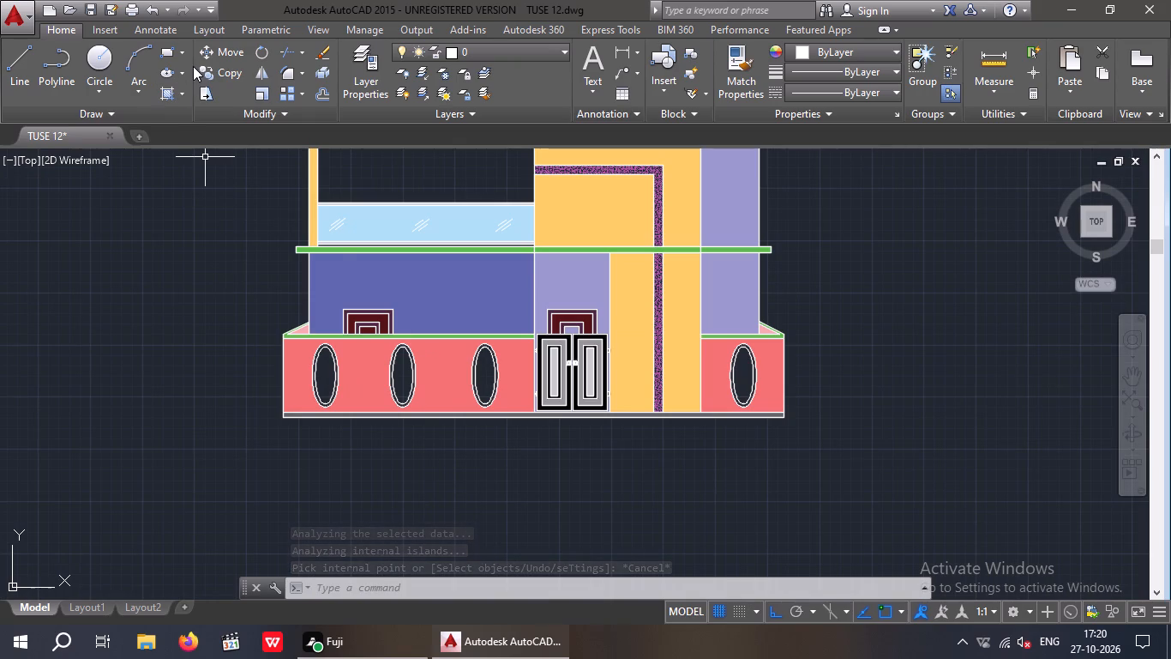
left_click(169, 97)
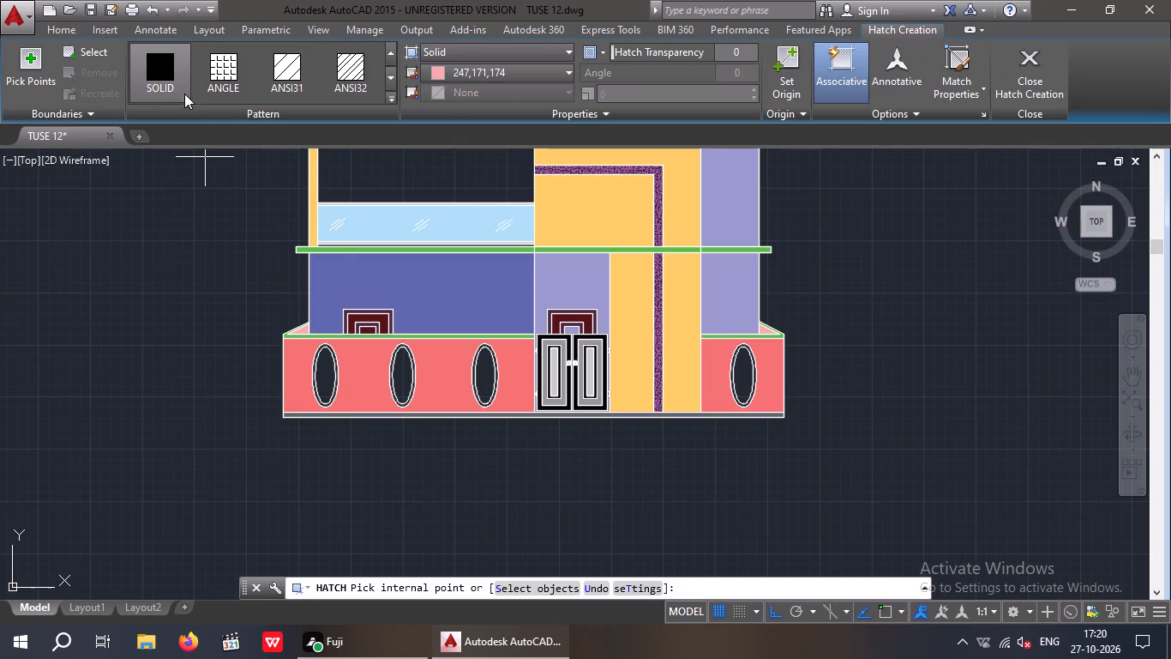
scroll(316, 378, "up", 3)
left_click(323, 378)
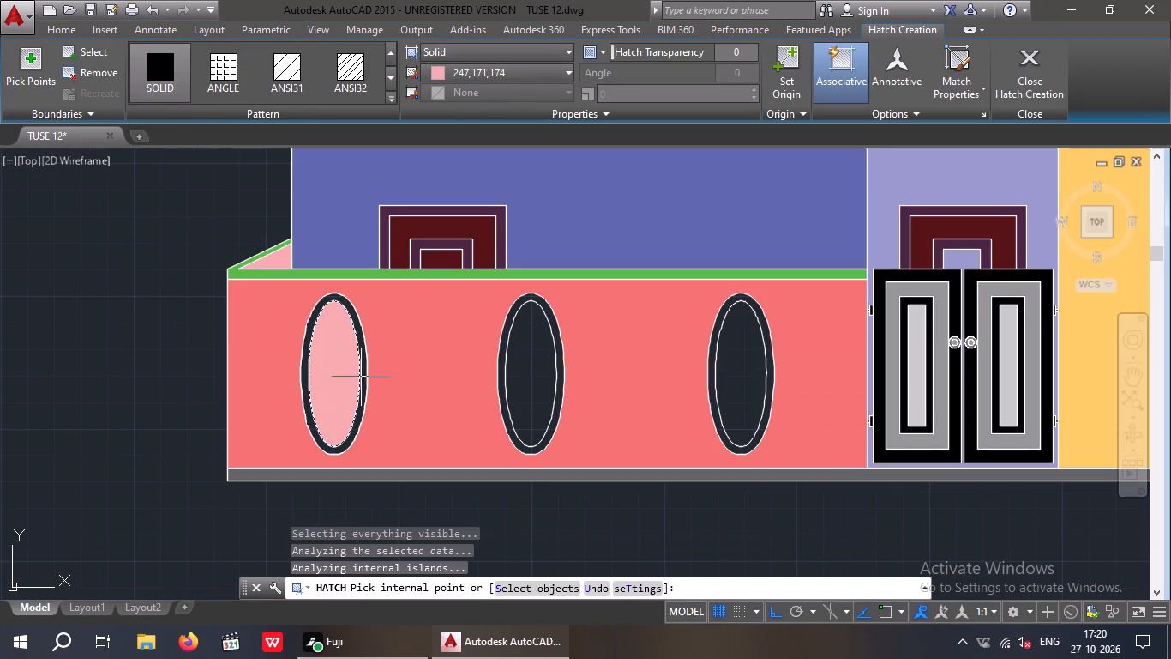
left_click(532, 378)
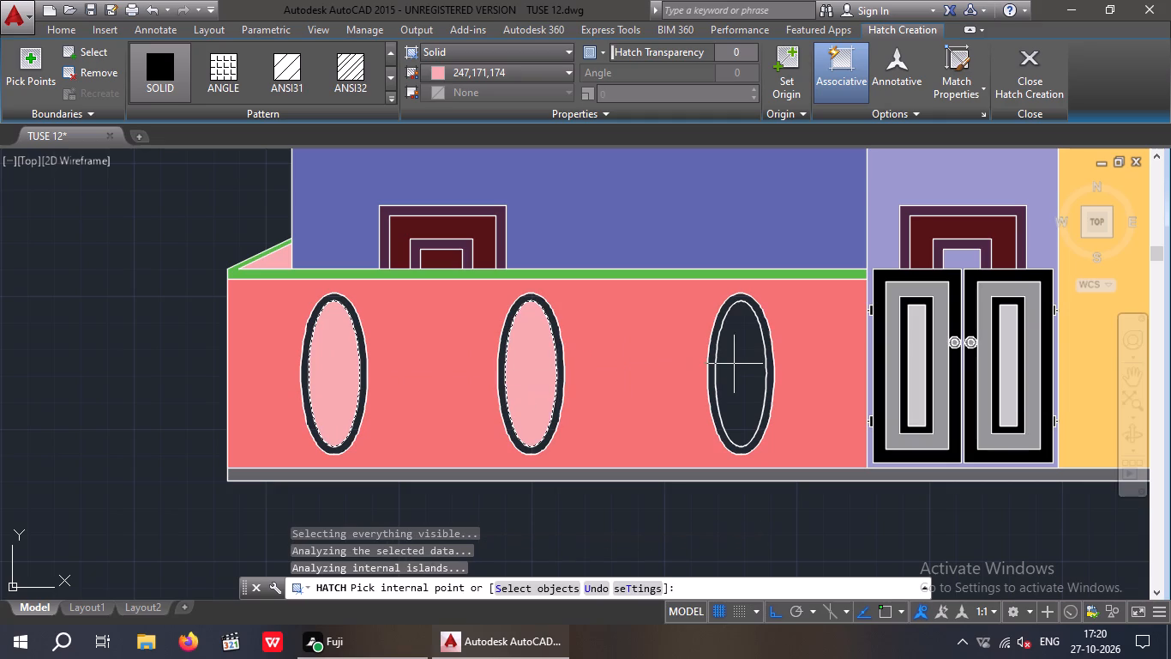
left_click(734, 364)
middle_click_drag(718, 365, 289, 366)
scroll(321, 341, "down", 2)
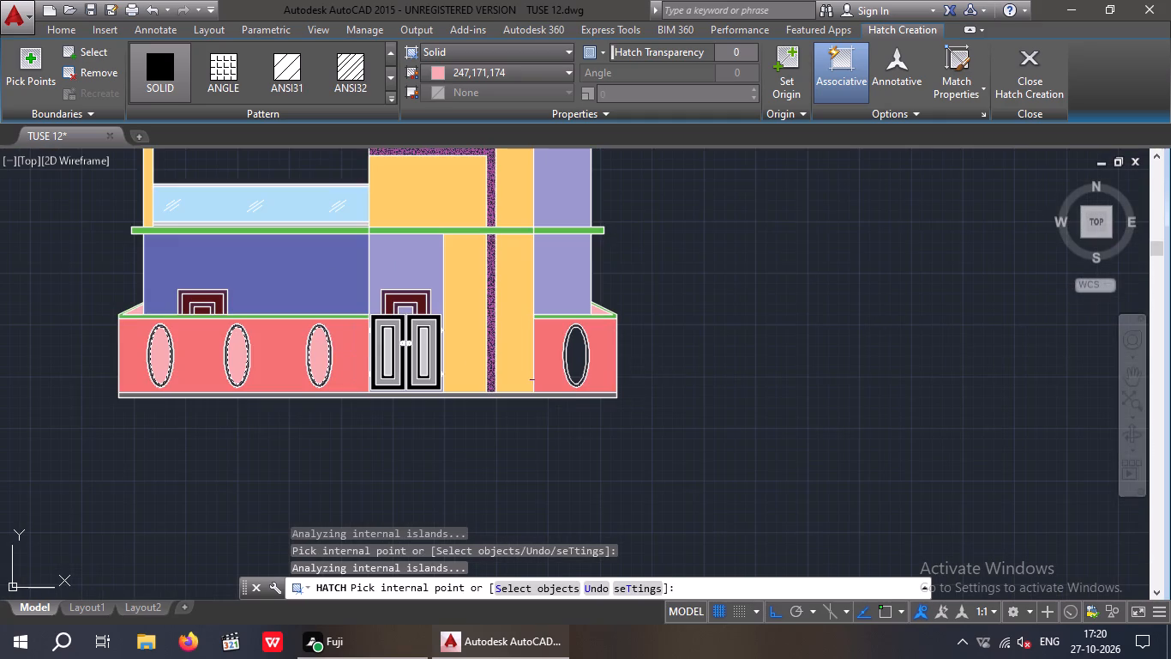
scroll(587, 369, "up", 2)
left_click(567, 345)
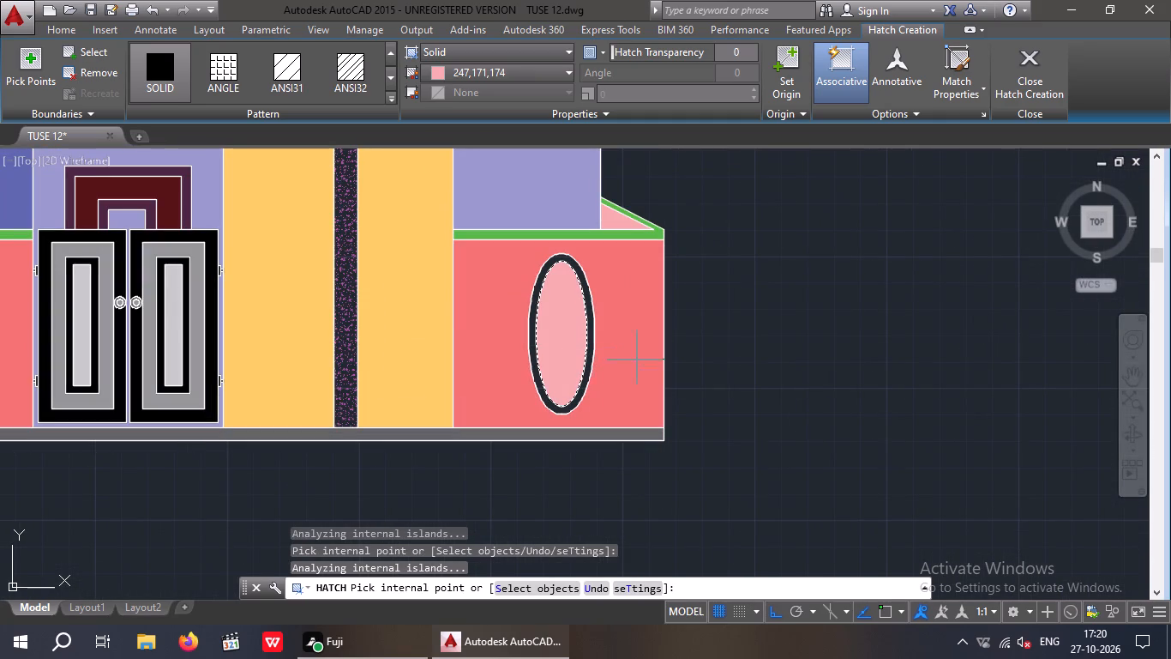
key("Escape")
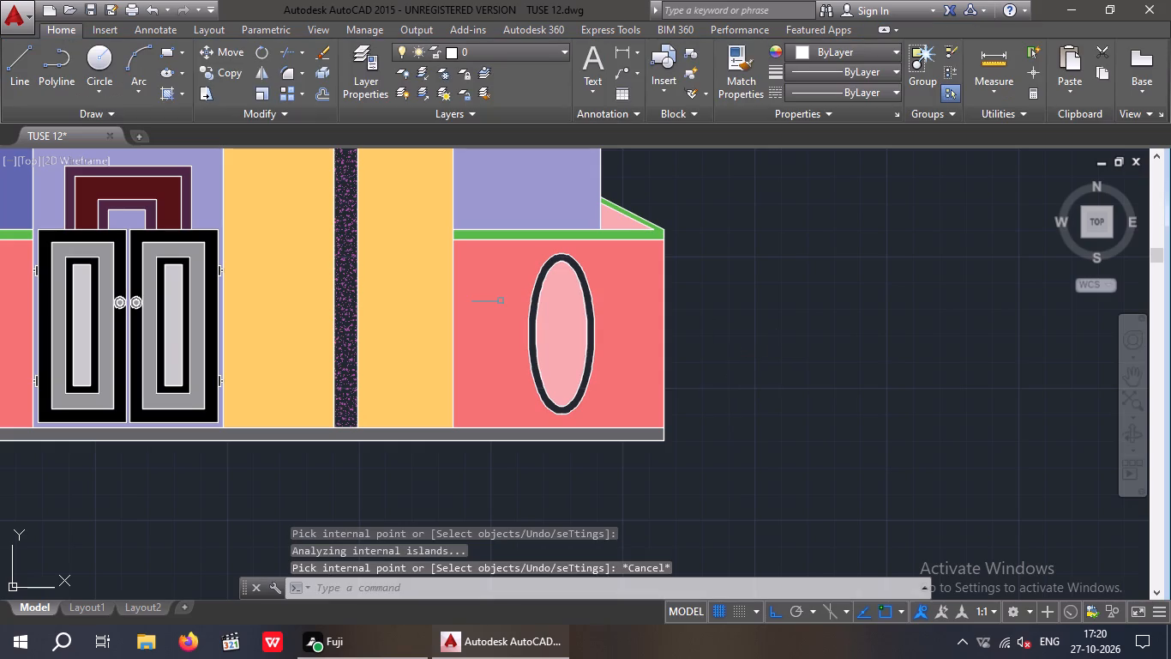
Hatch the rings between the offset ellipses on the far right wall section and nearest the gate with solid colour 88,186,72.
left_click(162, 98)
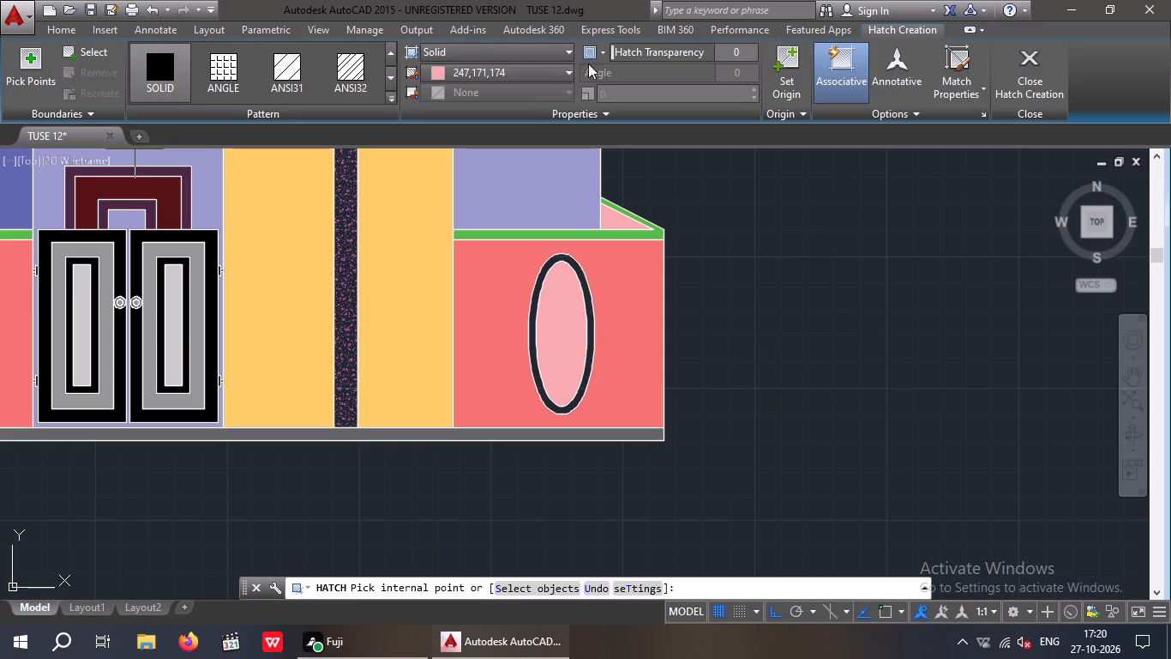
left_click(523, 71)
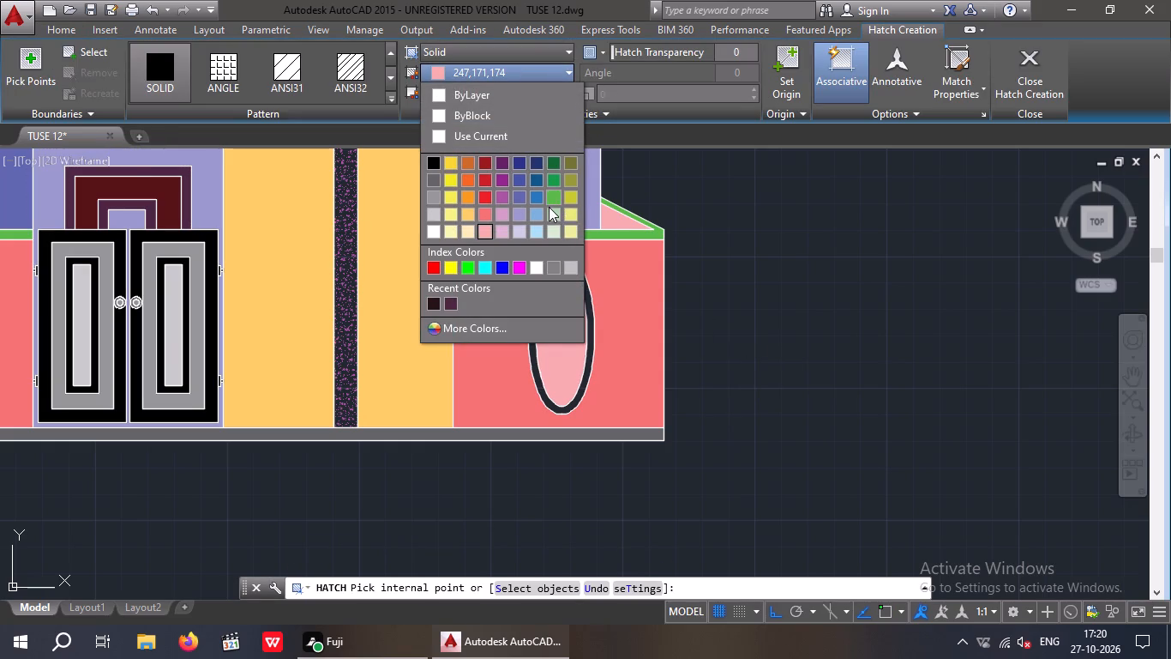
left_click(553, 211)
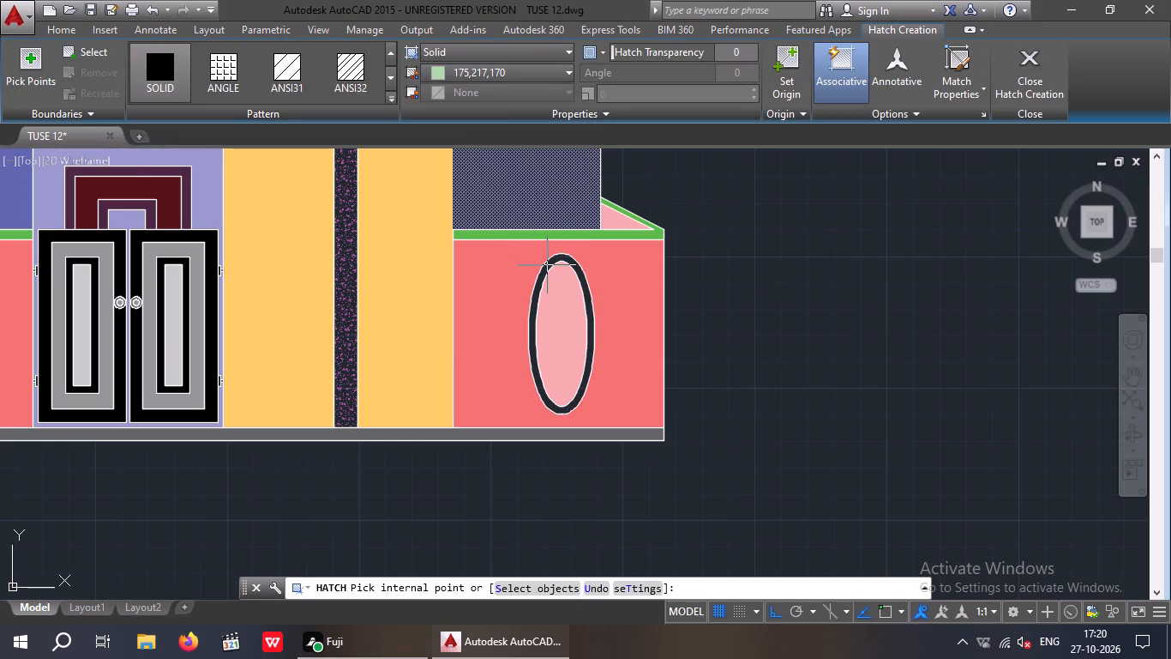
left_click(548, 265)
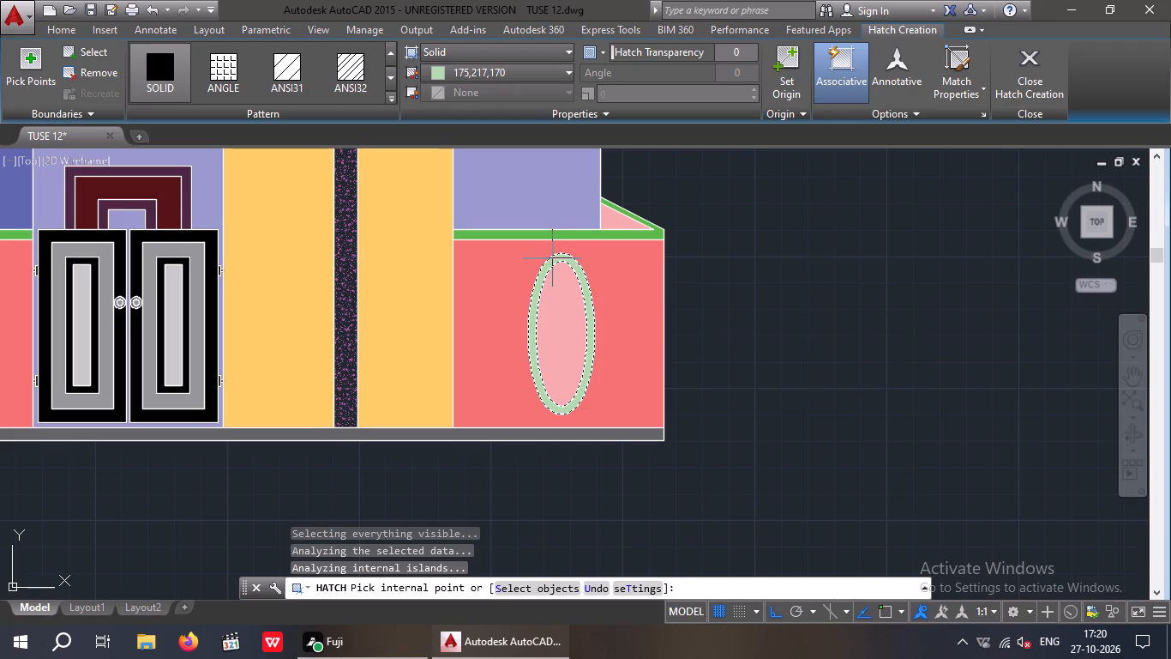
left_click(453, 66)
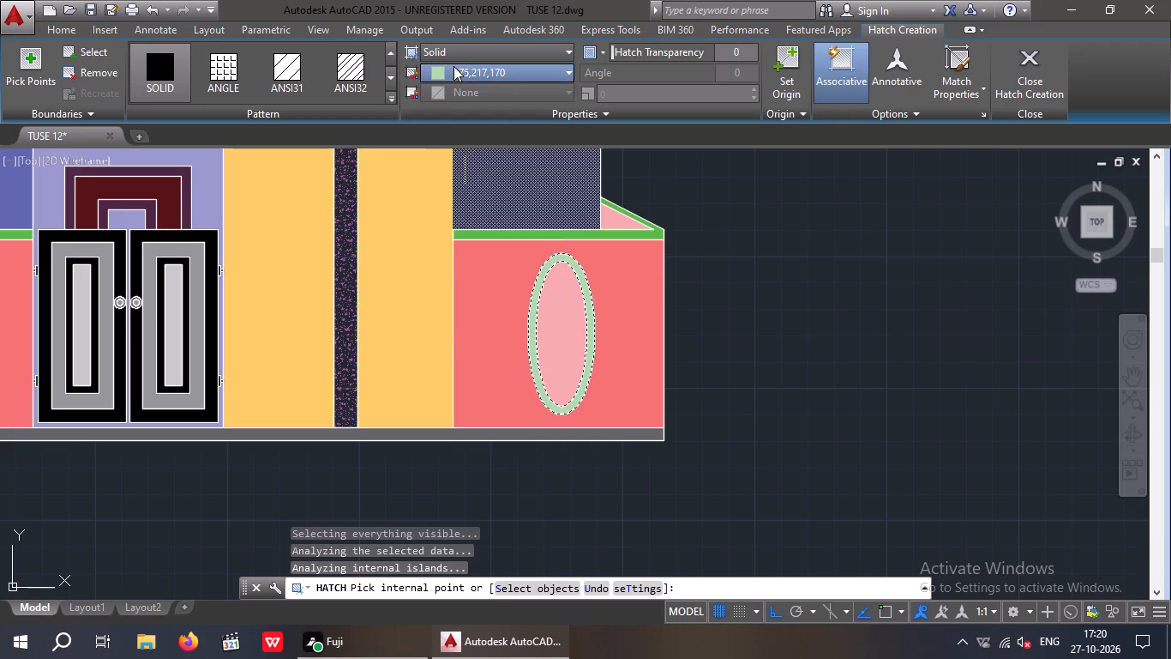
left_click(552, 199)
scroll(554, 202, "down", 2)
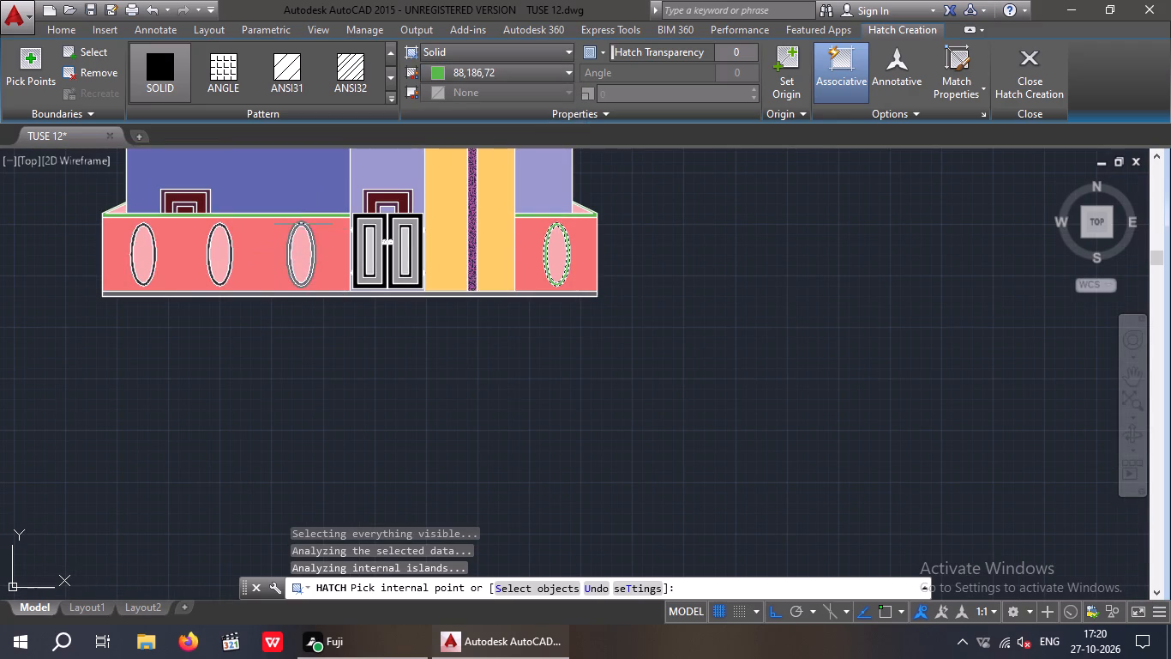
scroll(299, 231, "up", 3)
left_click(287, 207)
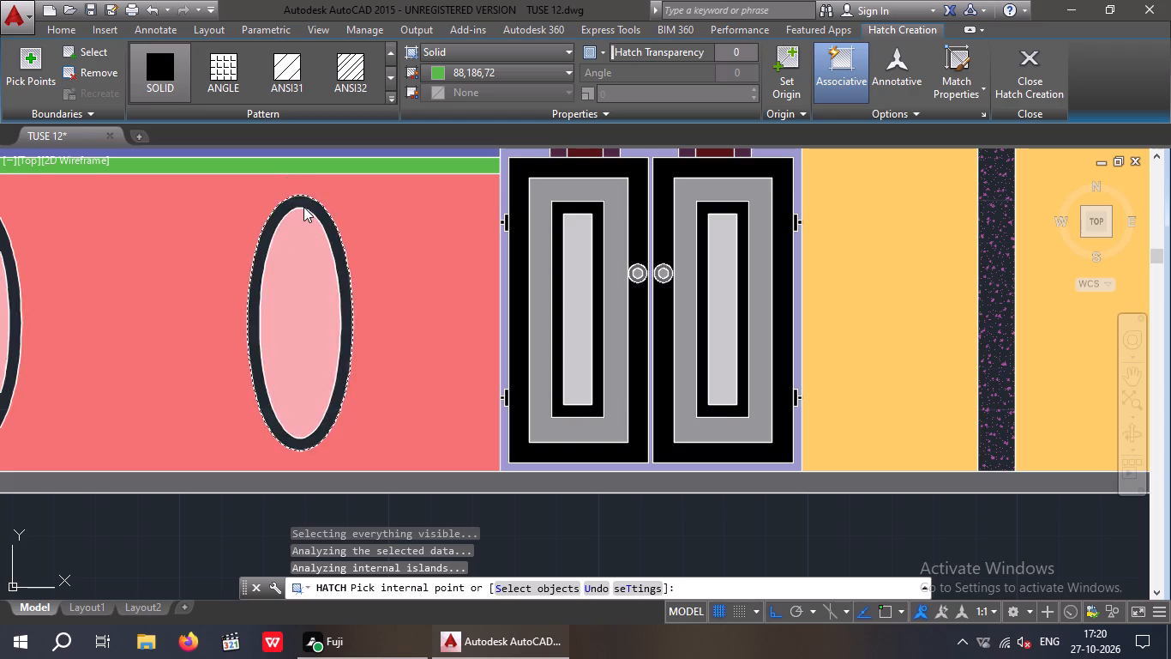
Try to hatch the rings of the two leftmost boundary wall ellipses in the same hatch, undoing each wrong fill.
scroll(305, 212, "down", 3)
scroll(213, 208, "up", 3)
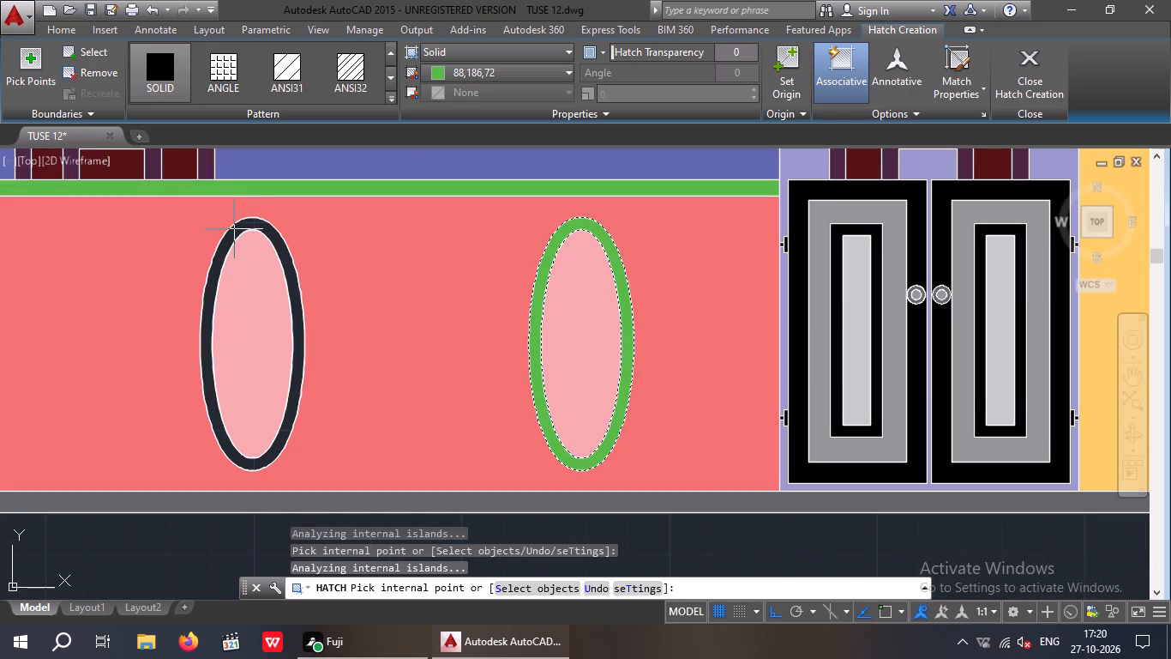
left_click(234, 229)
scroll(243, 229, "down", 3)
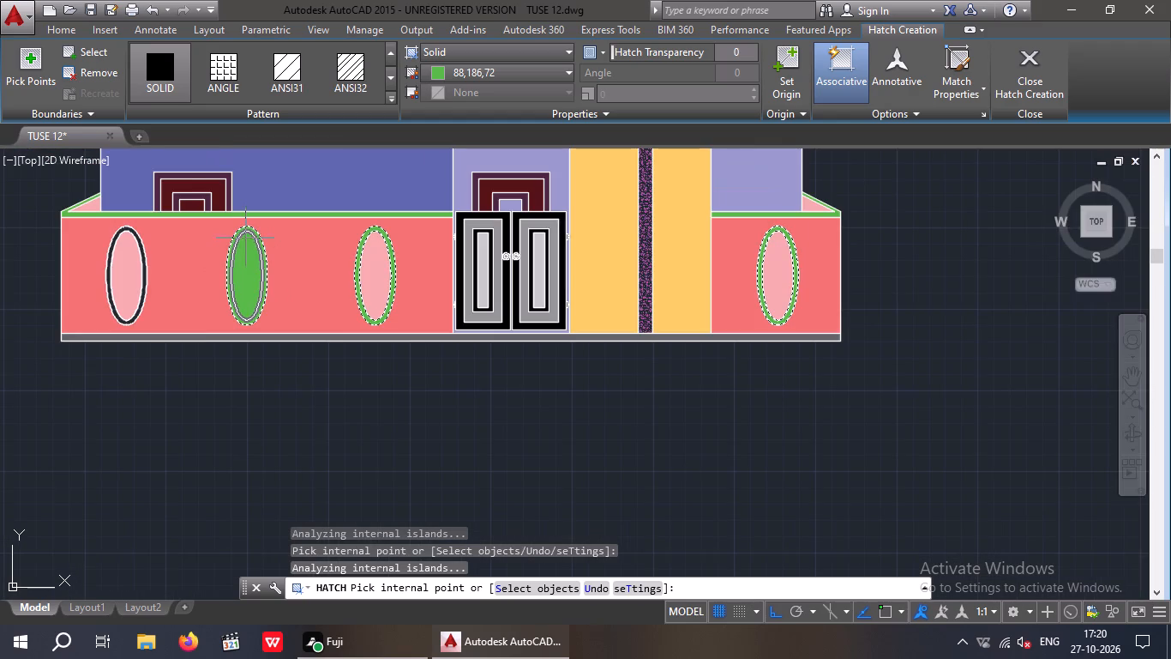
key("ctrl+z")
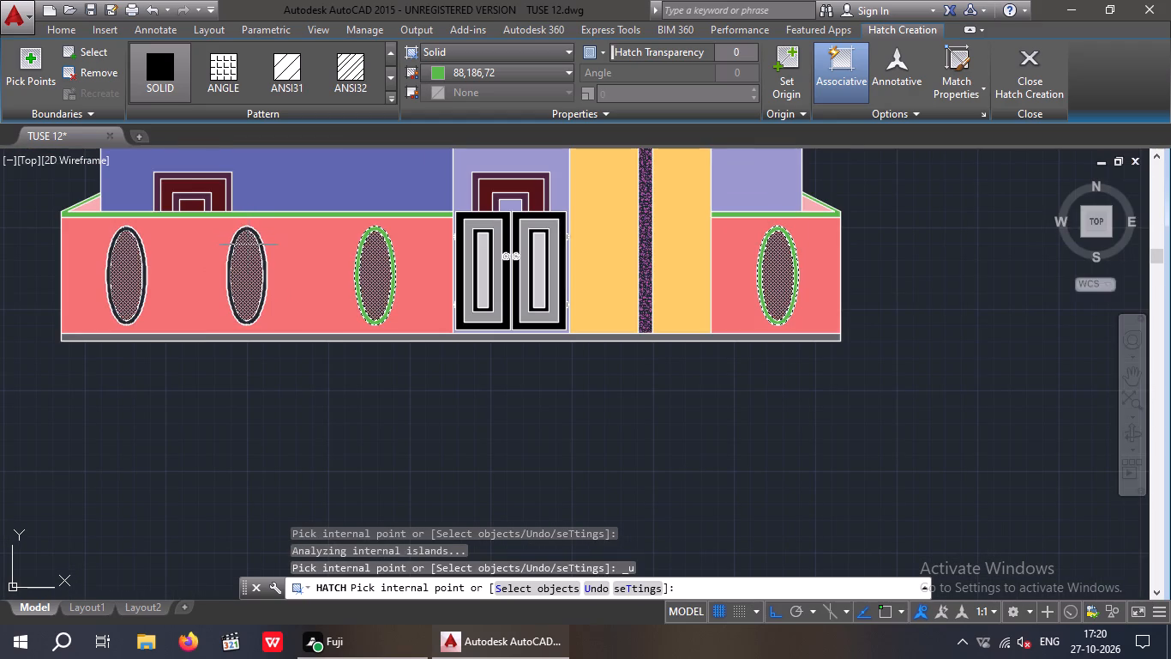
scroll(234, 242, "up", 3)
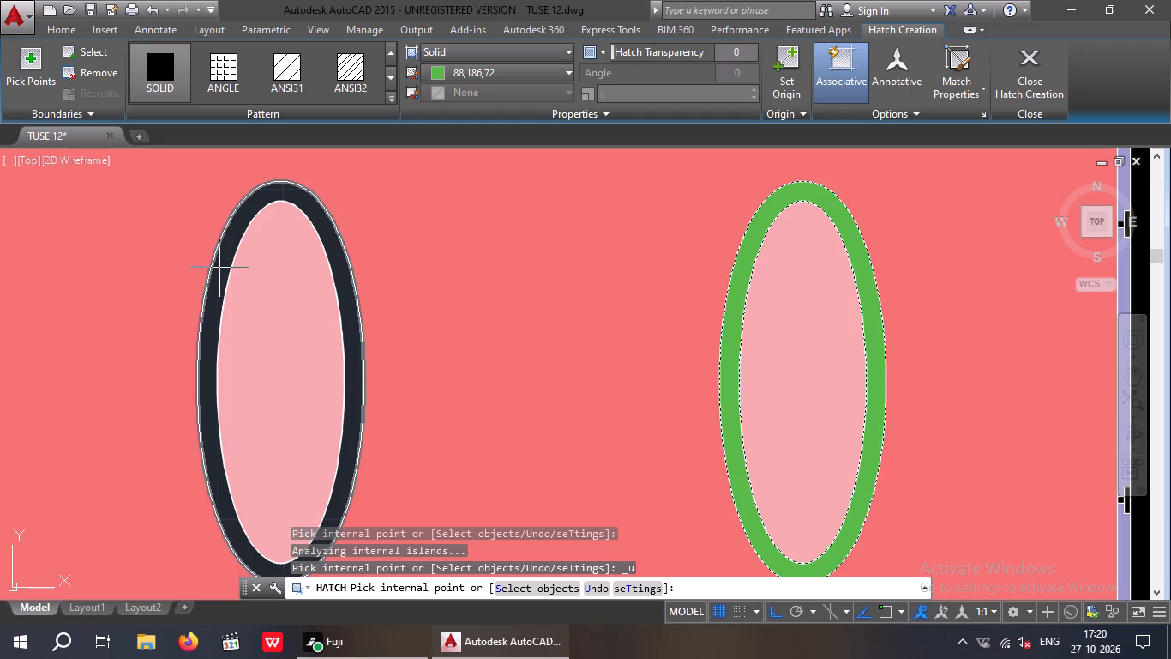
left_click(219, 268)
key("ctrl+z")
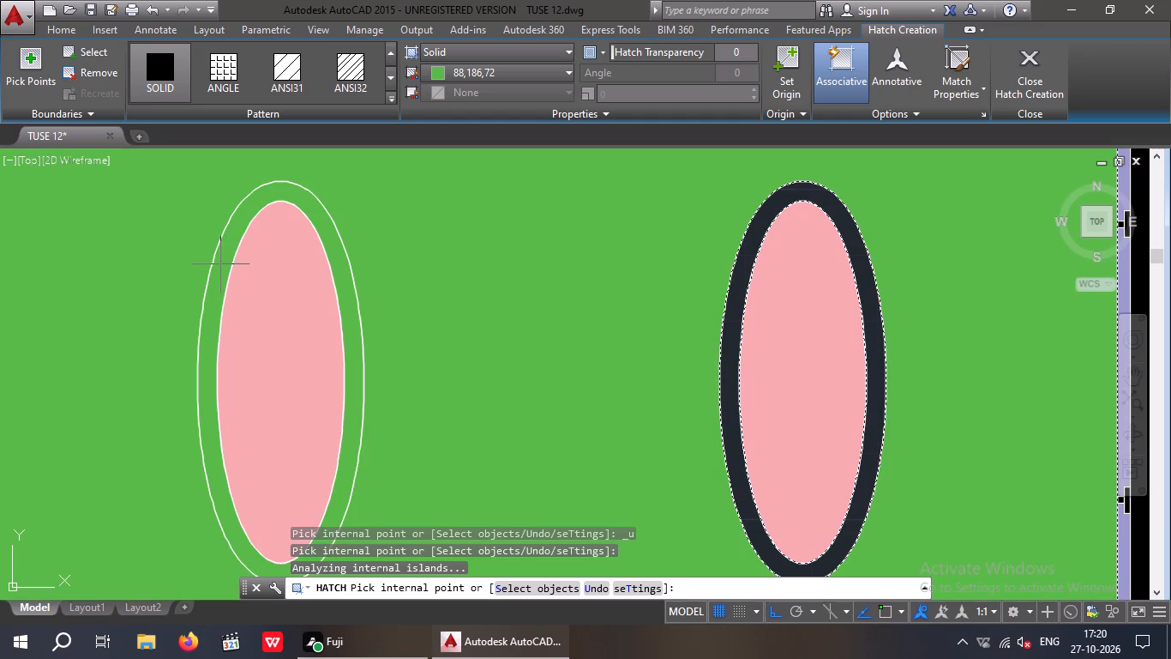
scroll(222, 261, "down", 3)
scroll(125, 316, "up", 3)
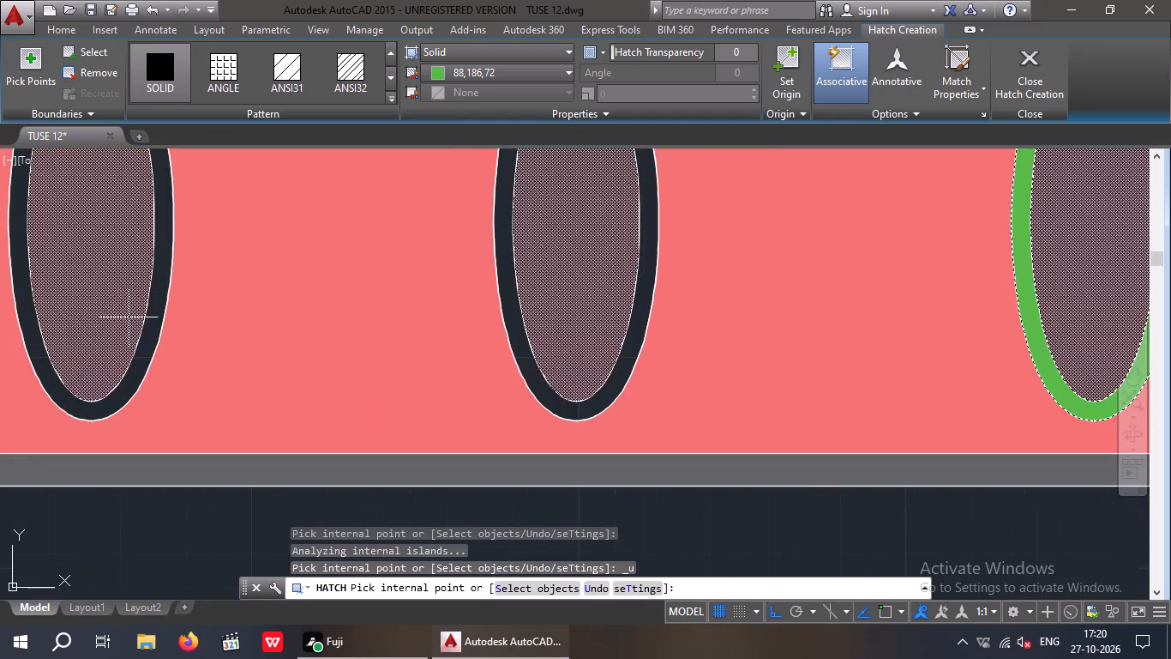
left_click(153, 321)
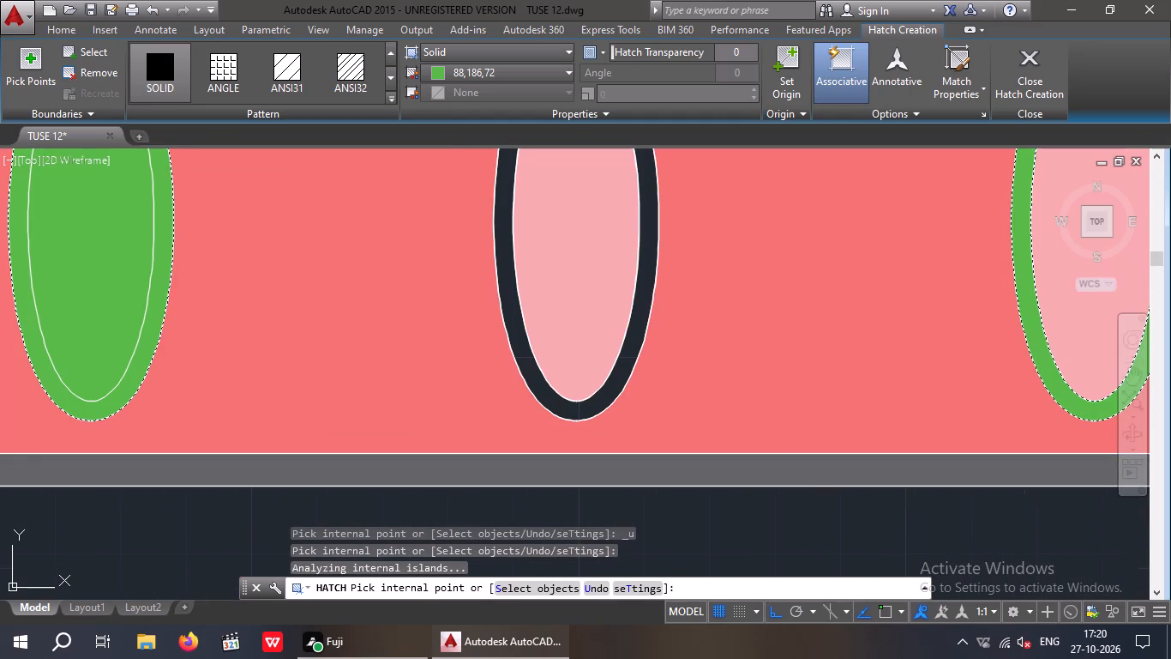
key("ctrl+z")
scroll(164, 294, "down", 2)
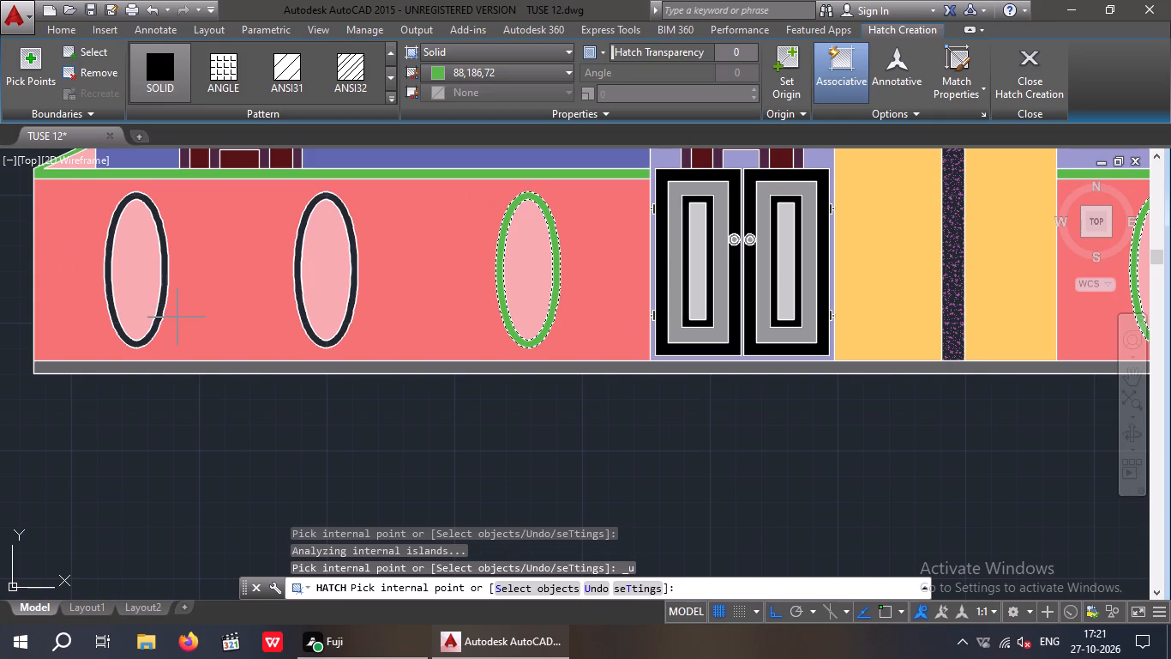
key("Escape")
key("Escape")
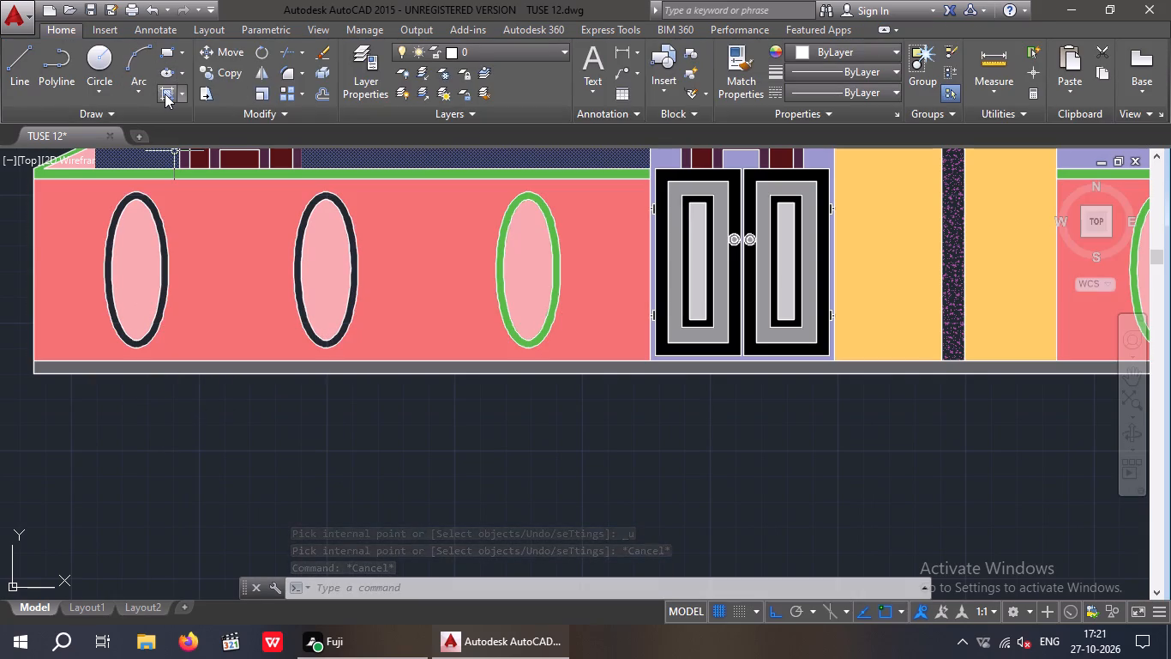
Hatch the rings of the two leftmost boundary wall ellipses with a solid fill in colour 88,186,72.
left_click(165, 94)
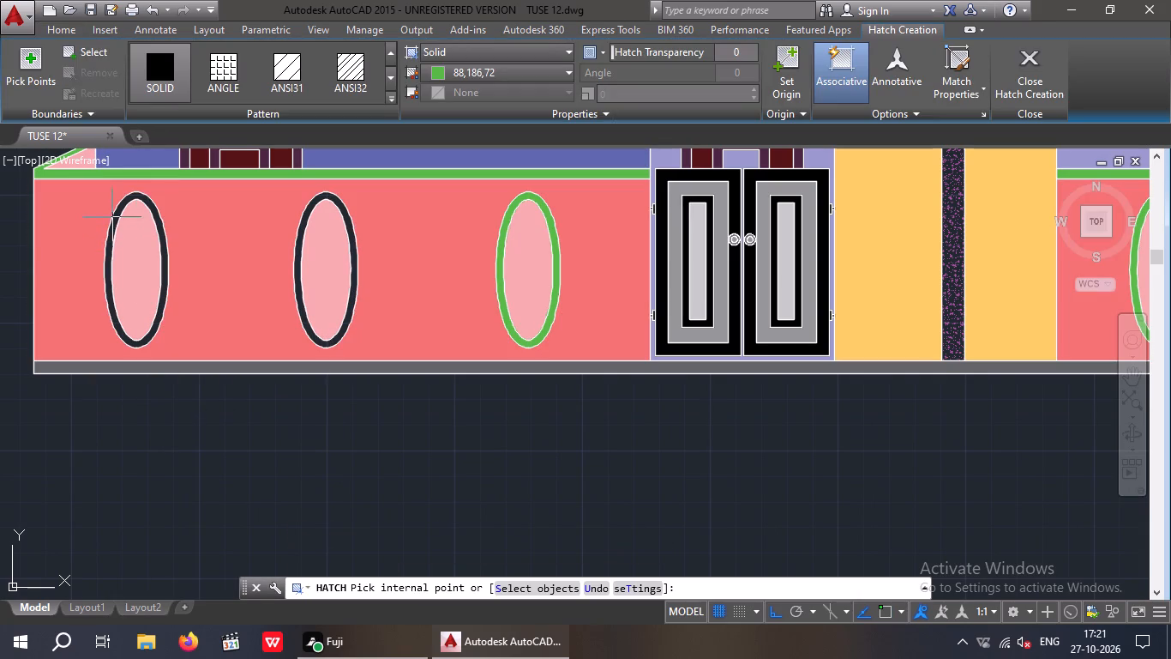
scroll(111, 216, "up", 1)
left_click(114, 221)
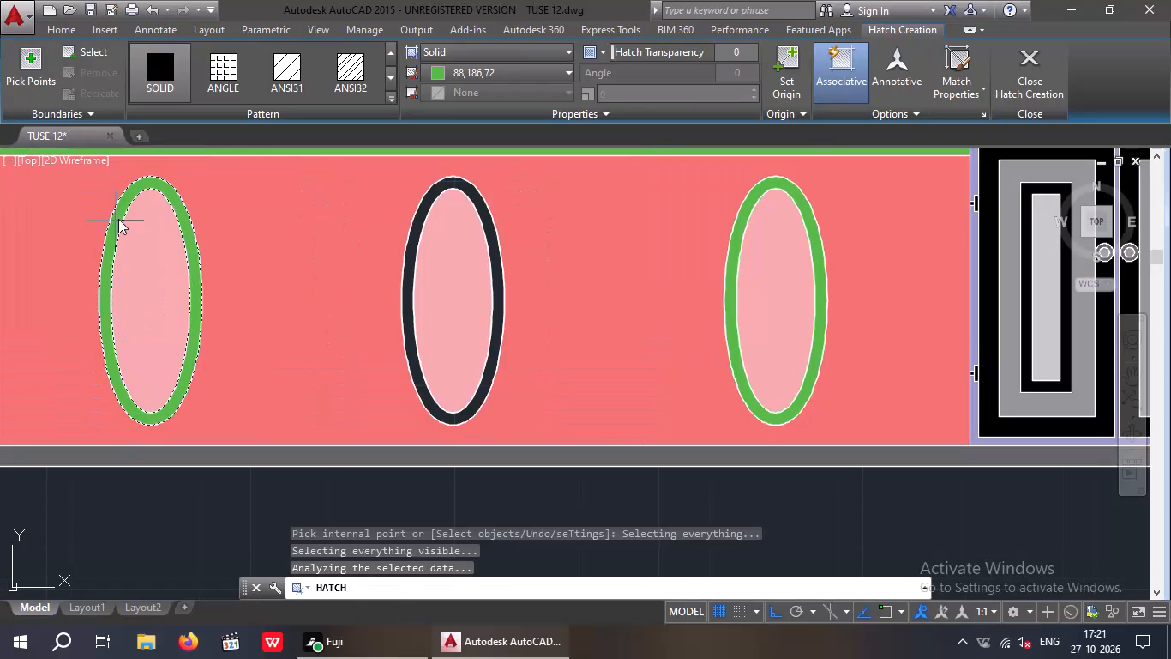
left_click(424, 207)
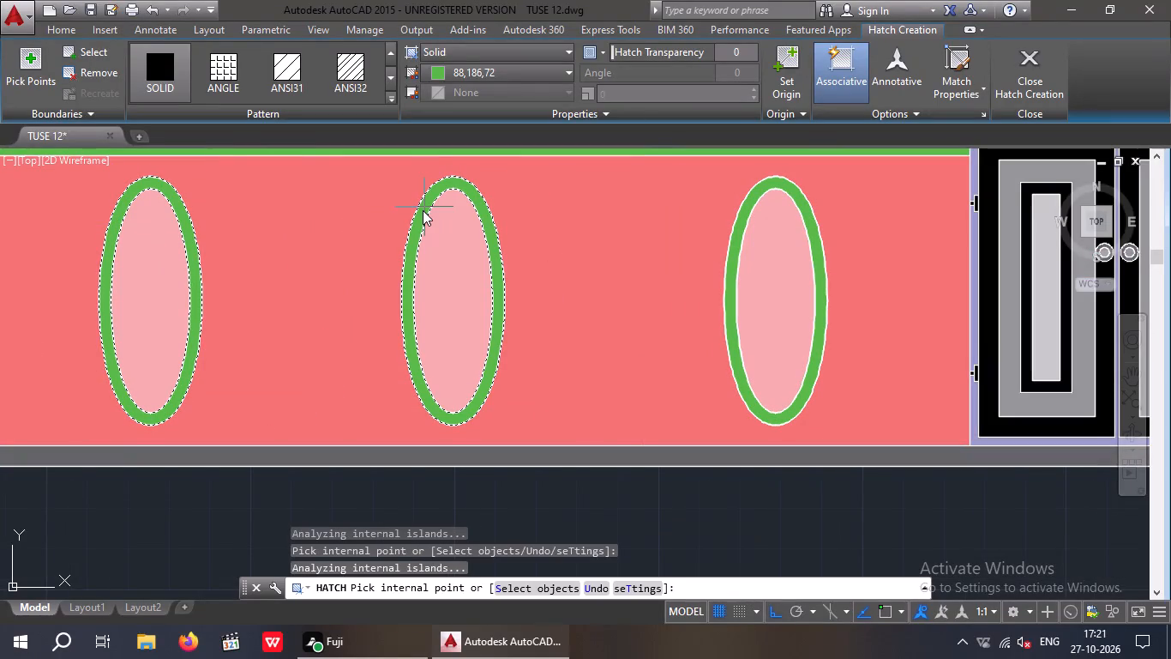
key("Escape")
key("Escape")
key("Escape")
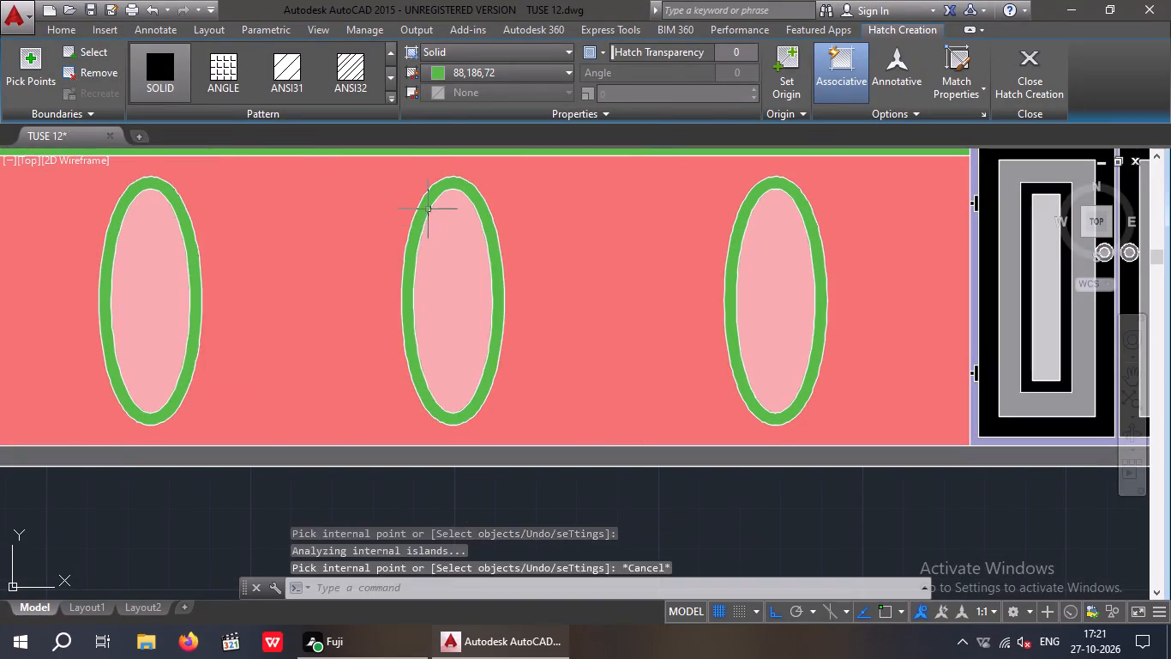
key("Escape")
key("Escape")
key("Escape")
Save the drawing.
middle_click_drag(477, 293, 394, 305)
scroll(410, 285, "down", 2)
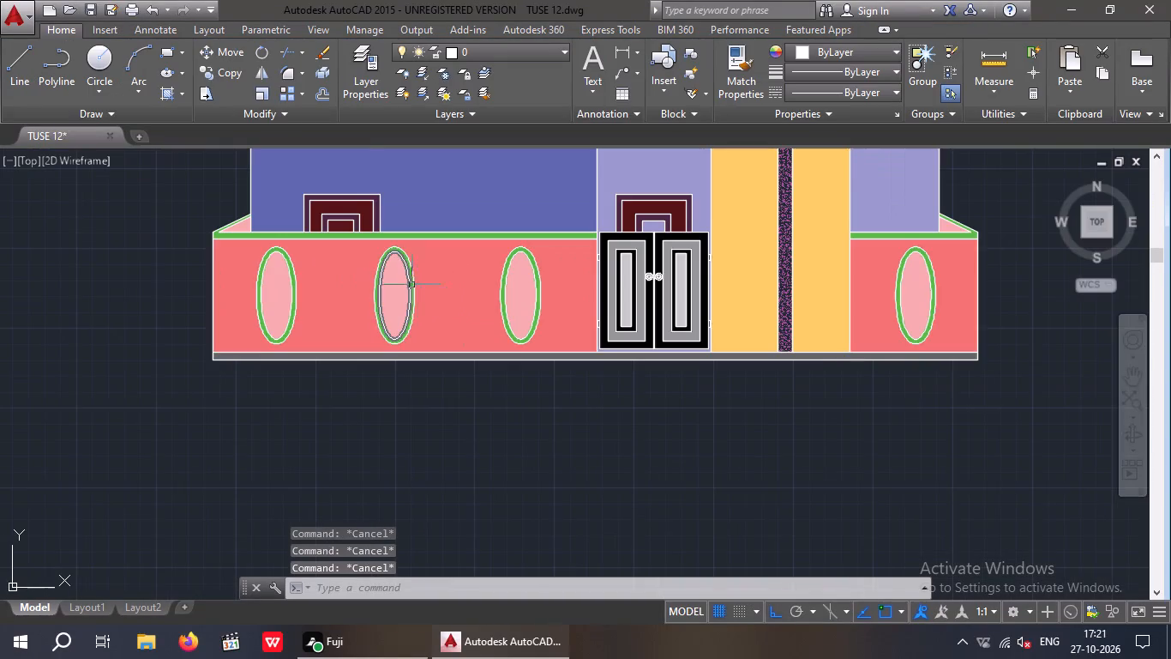
middle_click_drag(470, 348, 393, 402)
middle_click_drag(508, 463, 473, 466)
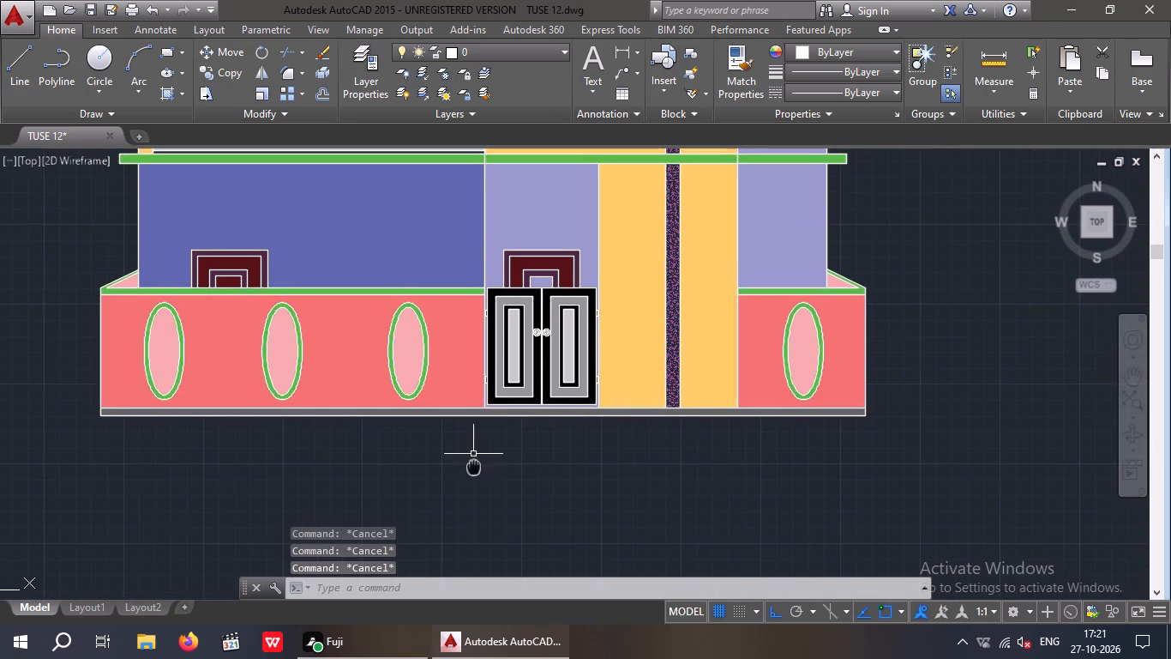
scroll(486, 445, "down", 1)
middle_click_drag(619, 473, 564, 487)
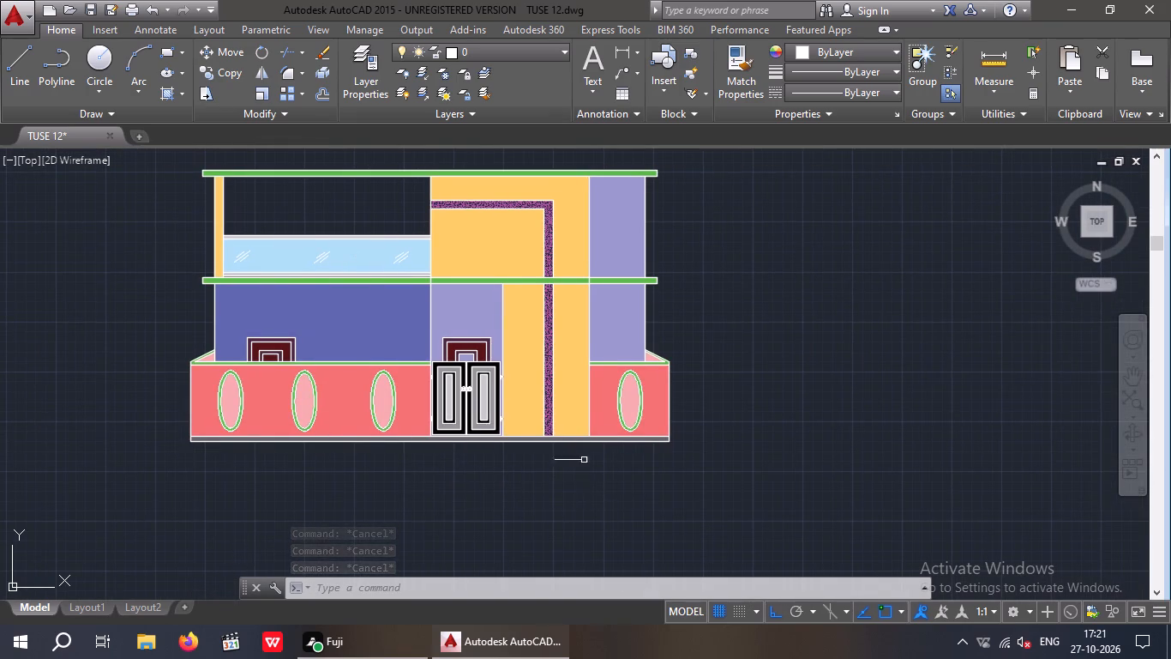
key("ctrl+s")
key("ctrl+s")
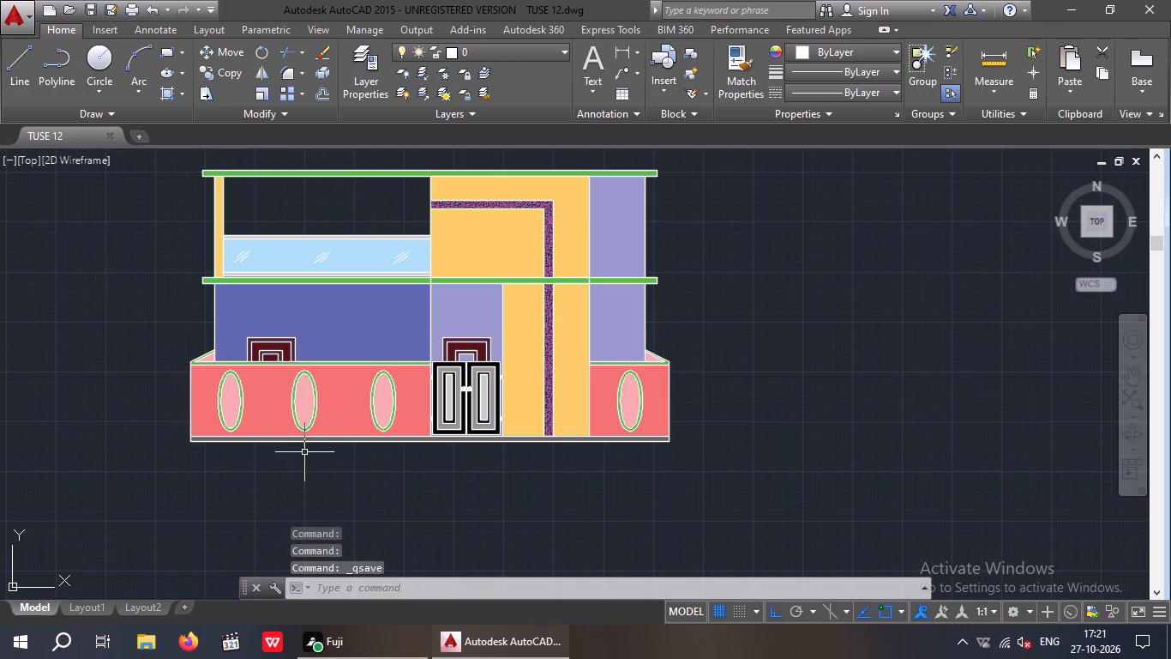
Change the solid hatch of the boundary wall sections around the ellipses to colour 248,153,30.
scroll(304, 452, "up", 1)
left_click(355, 400)
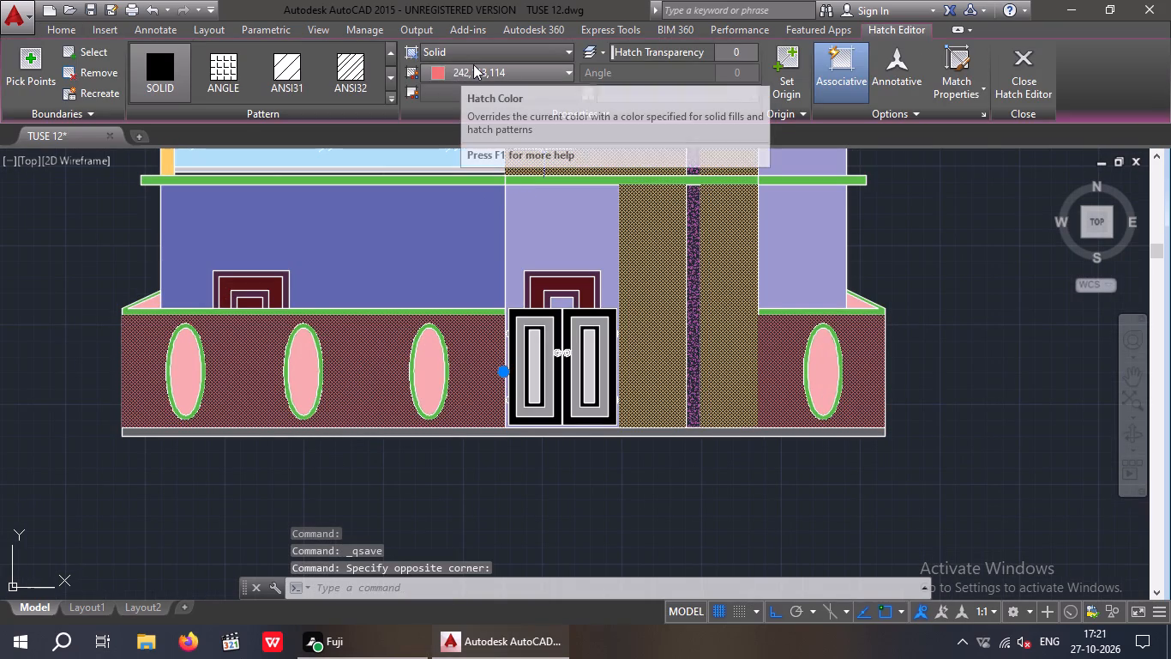
left_click(471, 66)
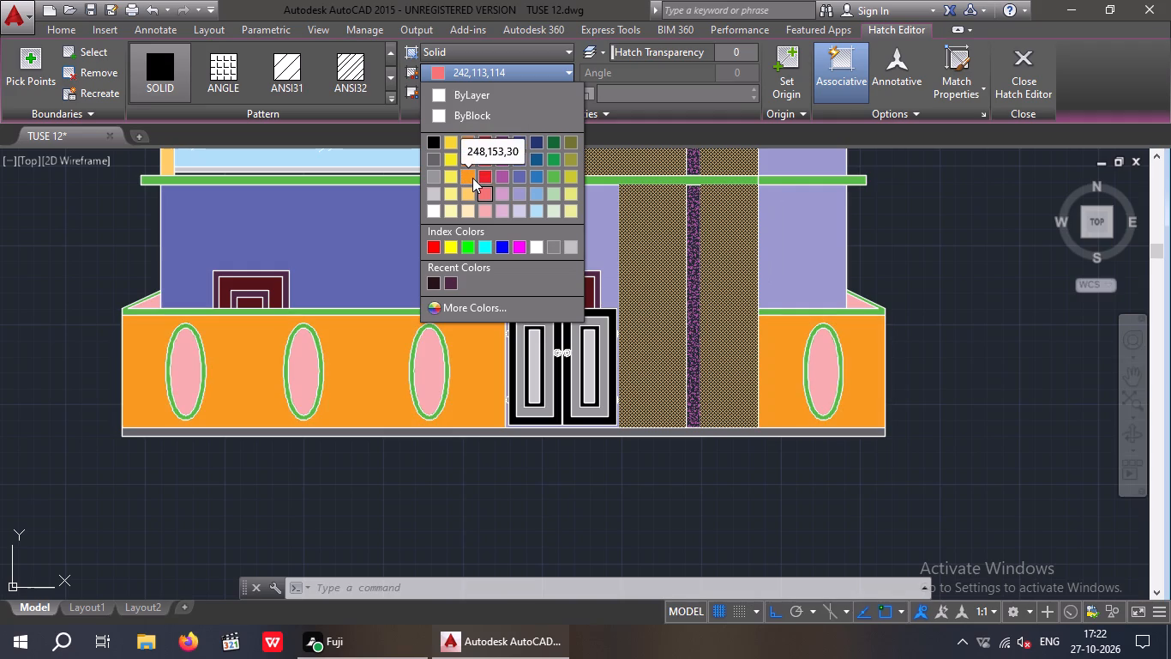
left_click(471, 180)
scroll(560, 446, "down", 1)
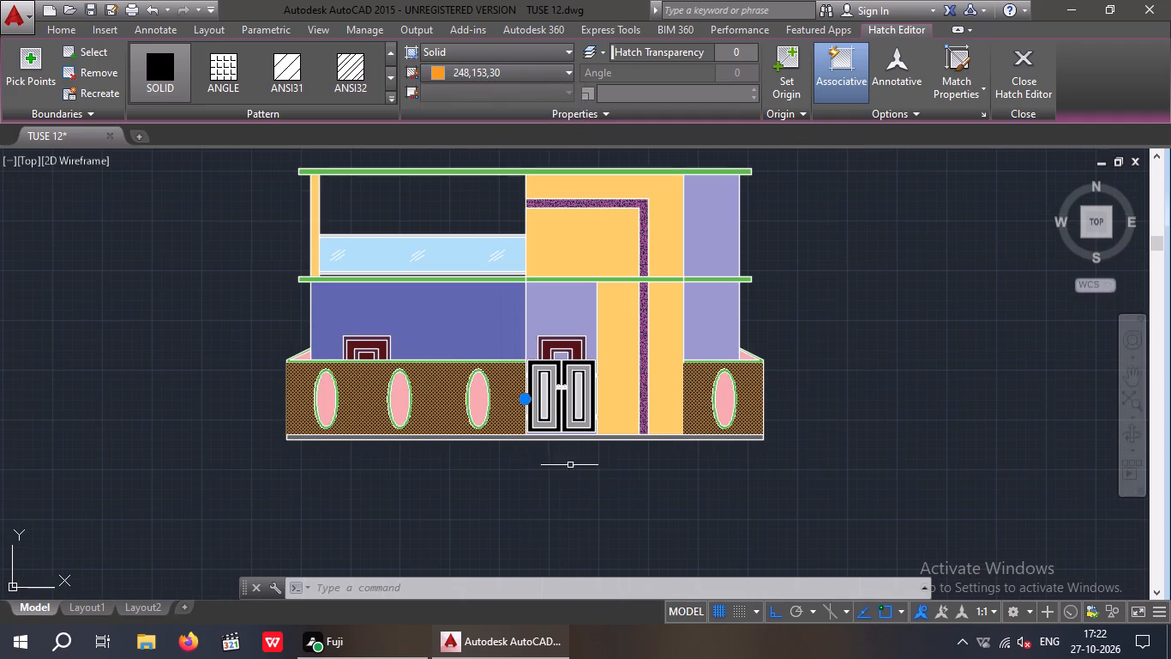
key("Escape")
key("Escape")
key("Escape")
Change the solid hatches of all four ellipse rings on the boundary wall to colour 19,155,72.
scroll(582, 506, "down", 1)
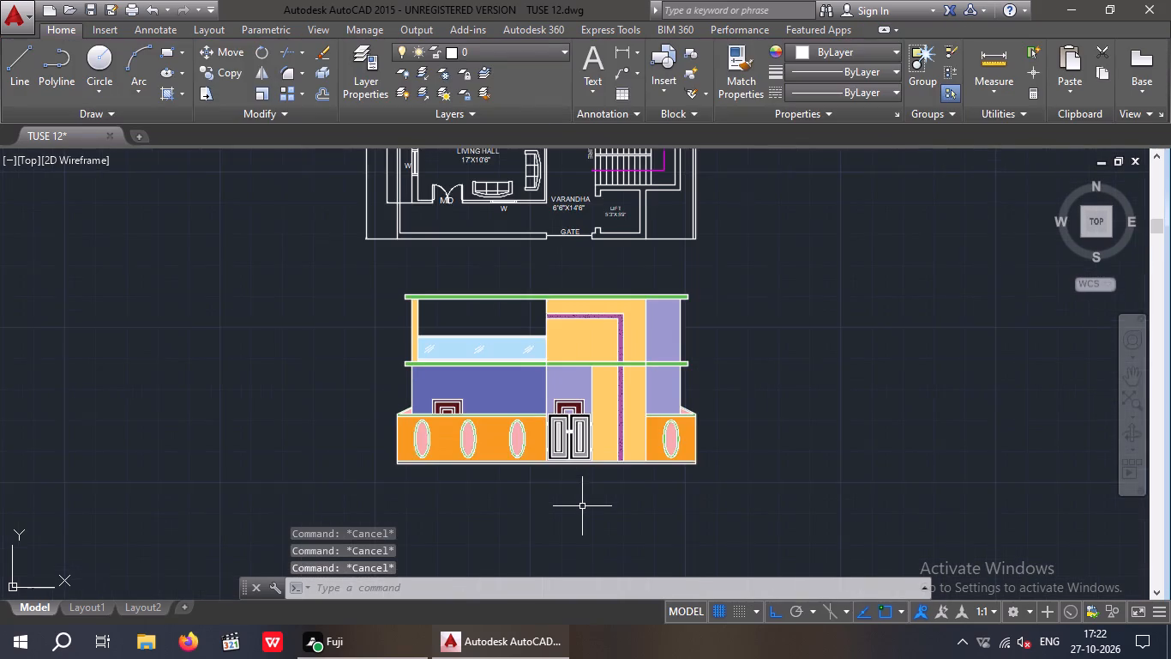
middle_click_drag(582, 507, 558, 527)
scroll(581, 515, "up", 1)
middle_click_drag(589, 511, 578, 570)
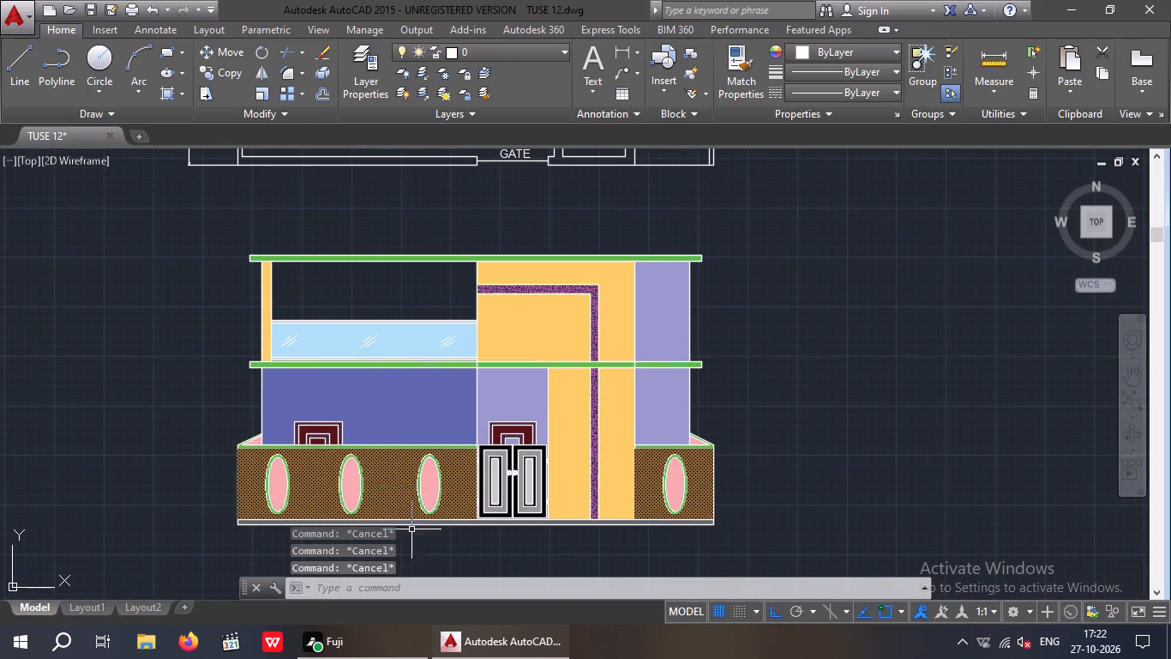
scroll(251, 571, "up", 1)
scroll(309, 421, "up", 2)
scroll(316, 411, "down", 2)
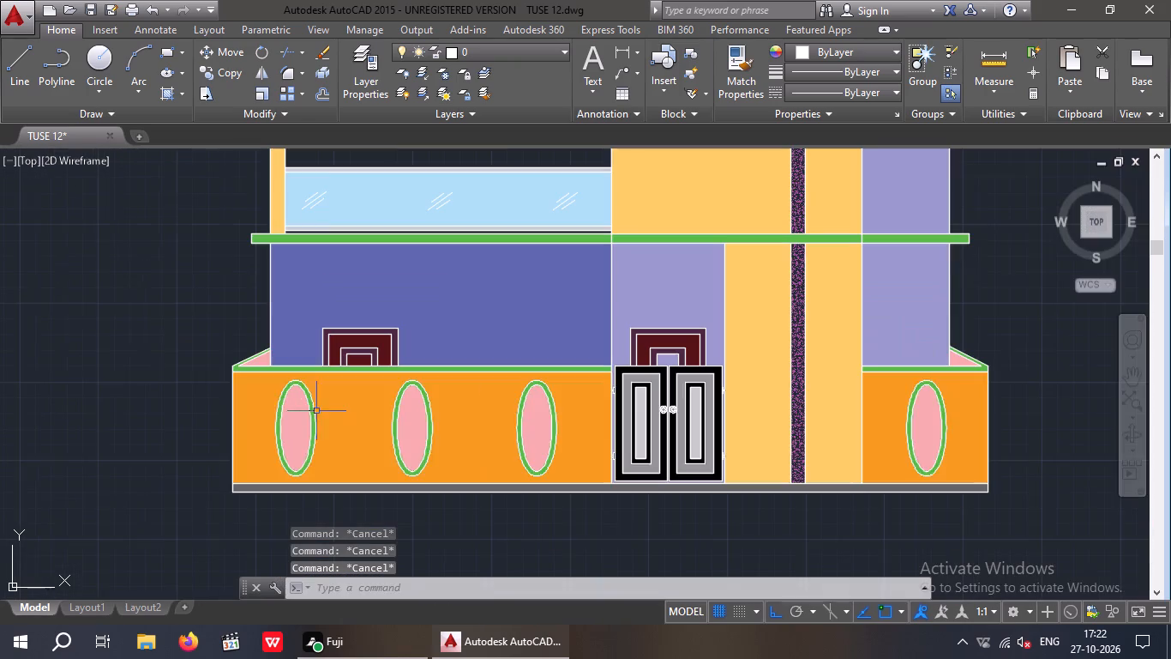
scroll(310, 430, "up", 2)
left_click(315, 428)
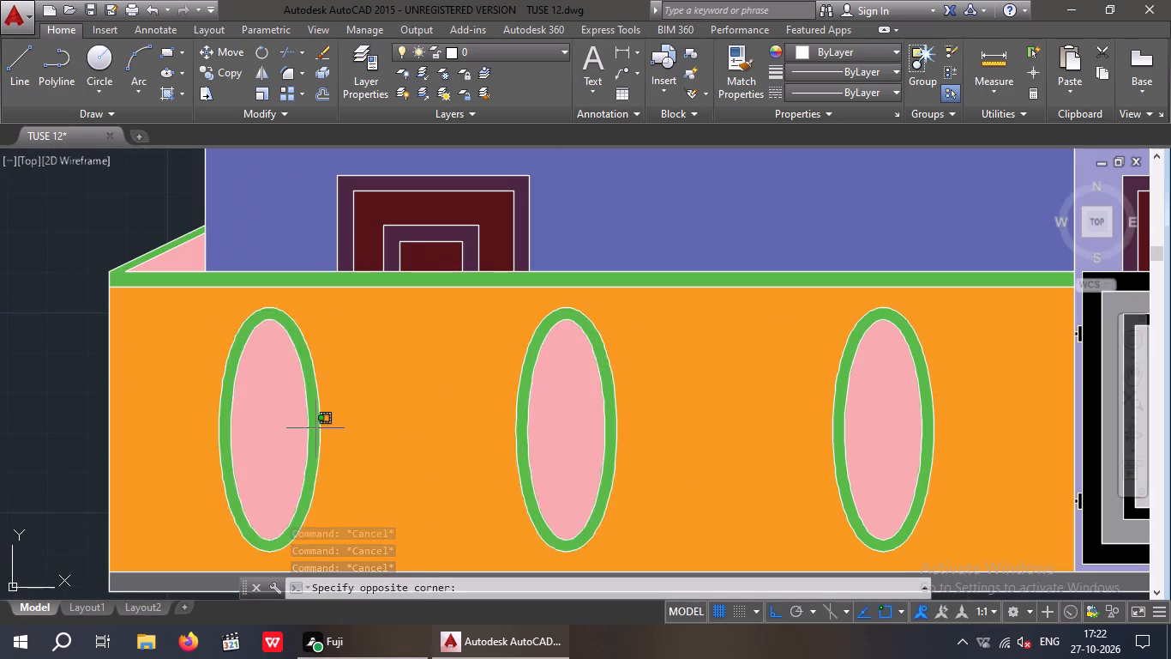
scroll(327, 416, "down", 1)
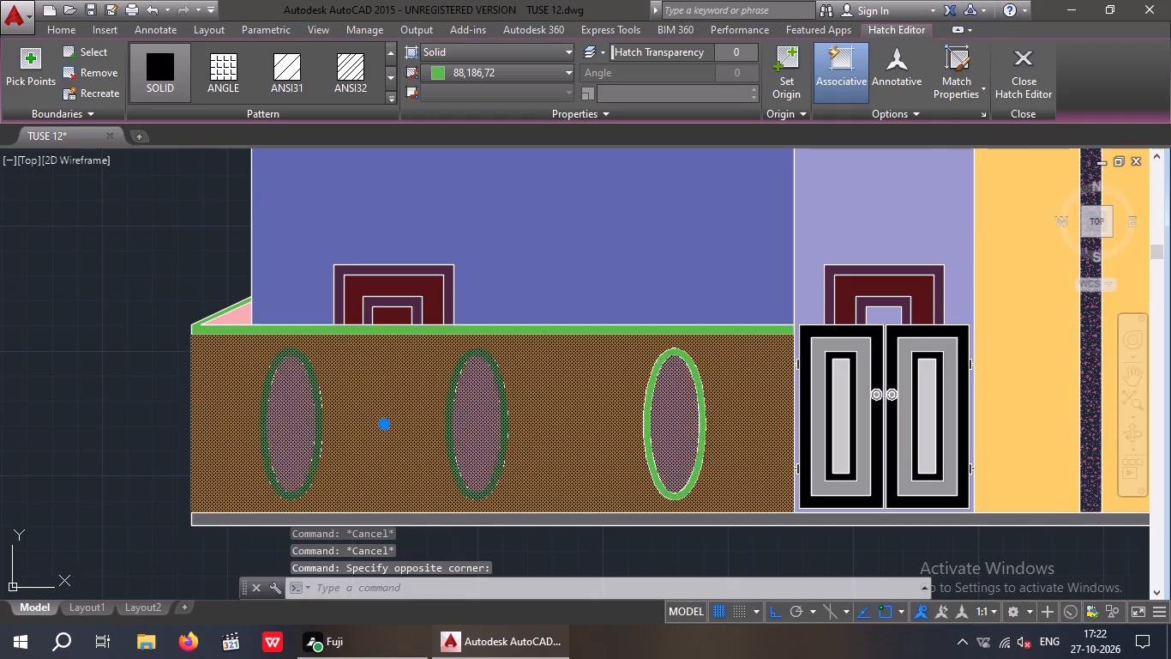
scroll(667, 372, "up", 2)
left_click(640, 371)
scroll(640, 360, "down", 4)
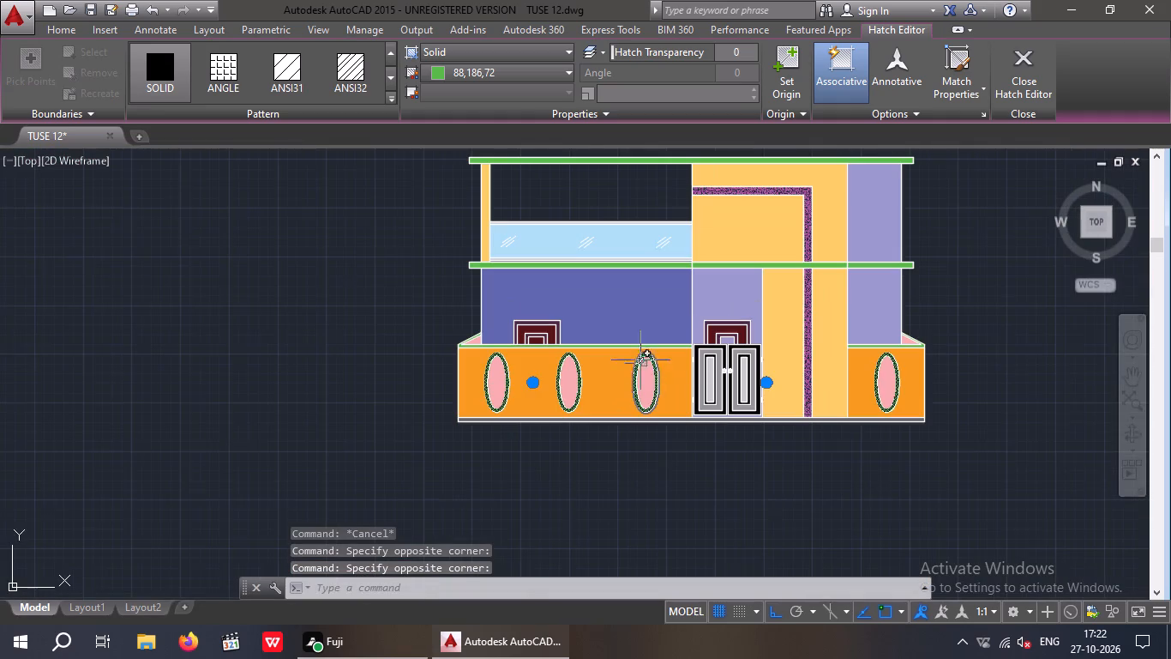
left_click(459, 76)
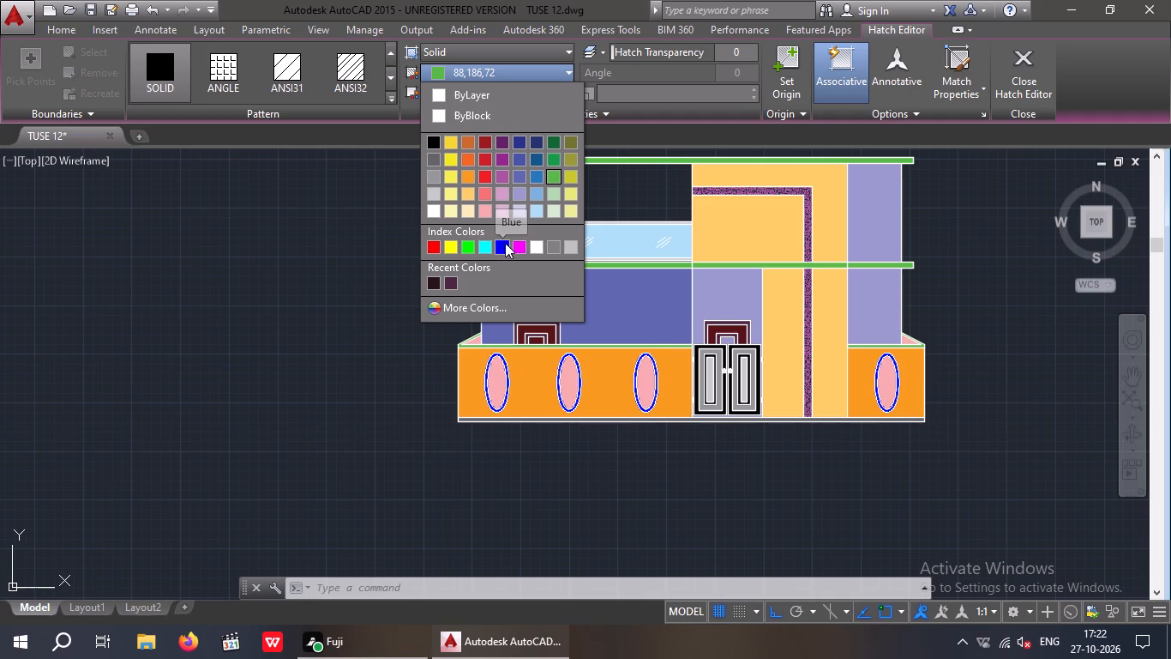
left_click(554, 162)
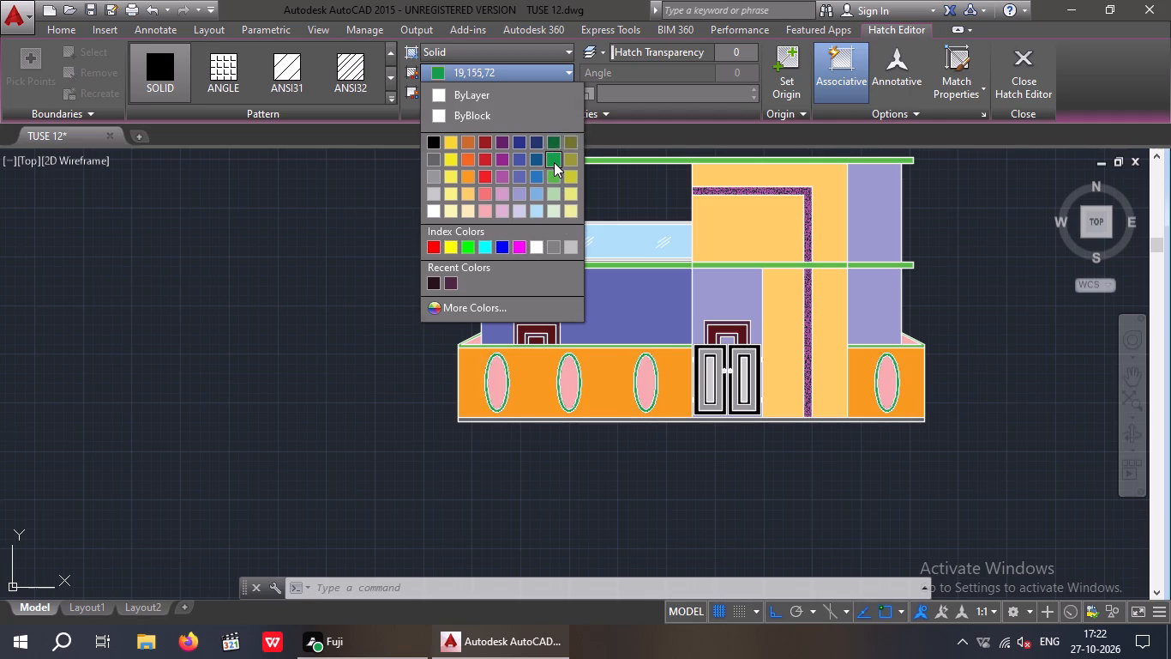
Change the solid hatch of the boundary wall sections around the ellipses to olive green.
key("Escape")
scroll(519, 424, "up", 1)
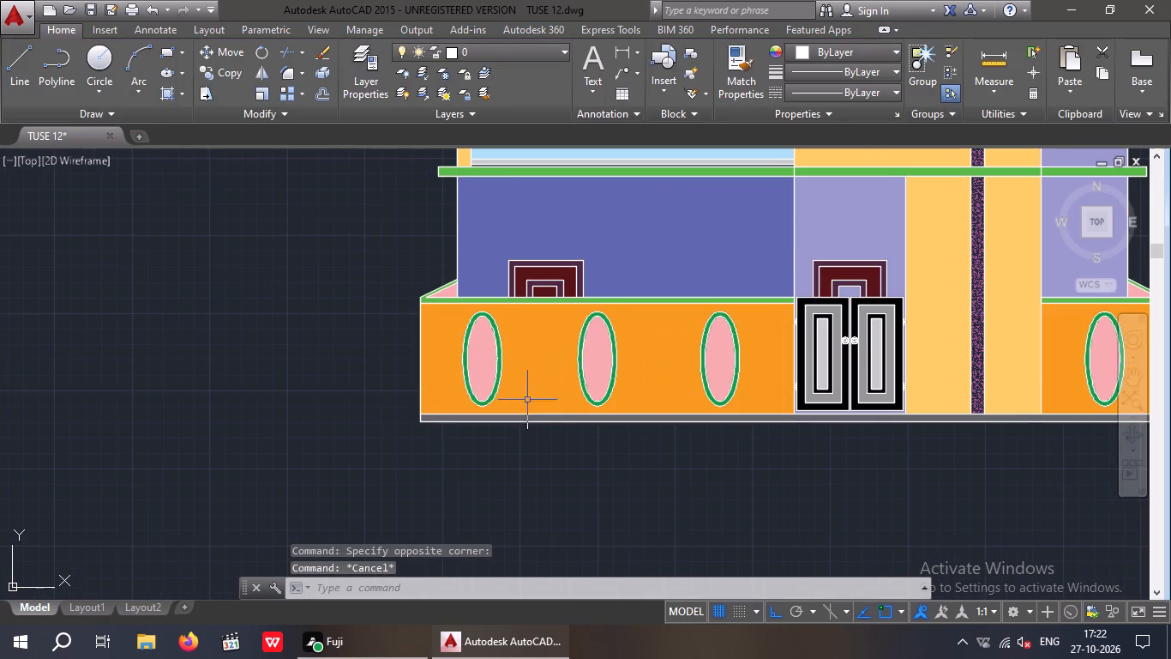
left_click(526, 386)
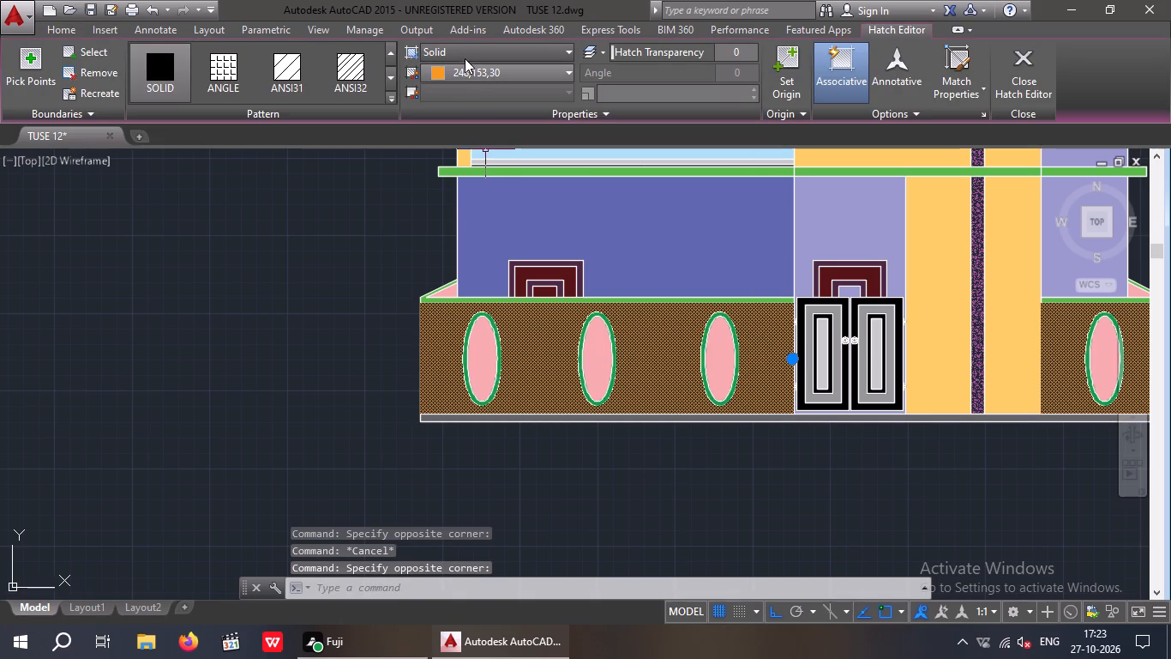
left_click(466, 77)
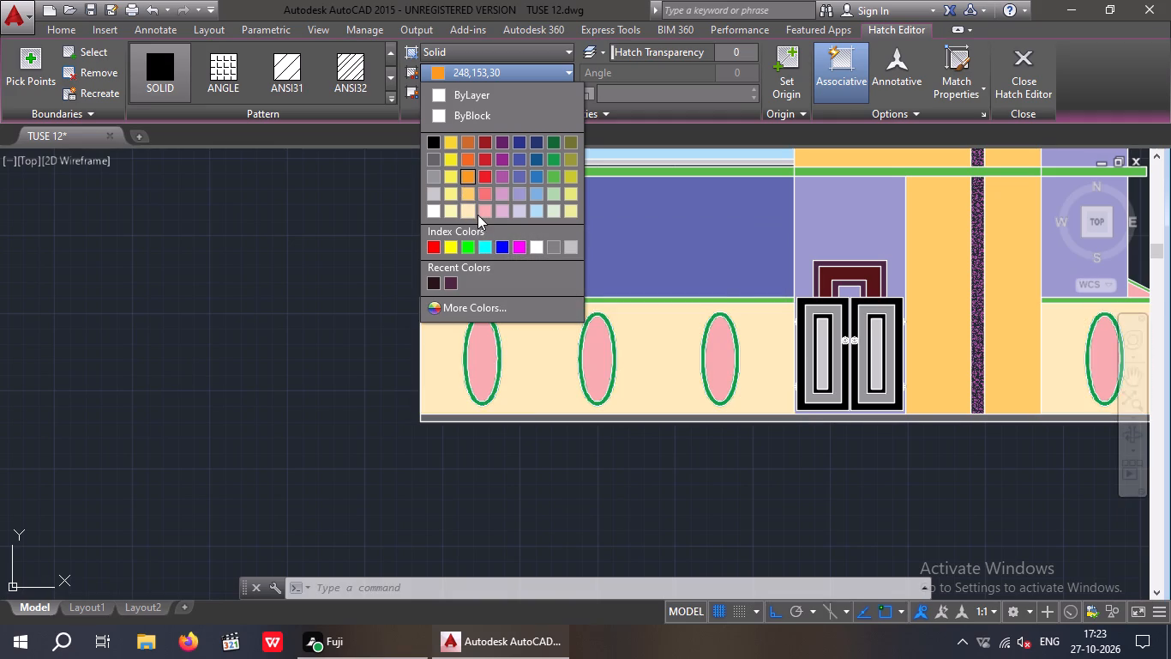
left_click(572, 155)
key("Escape")
Change the solid hatches of all four ellipse rings on the boundary wall to colour 242,113,114.
middle_click_drag(527, 336, 495, 341)
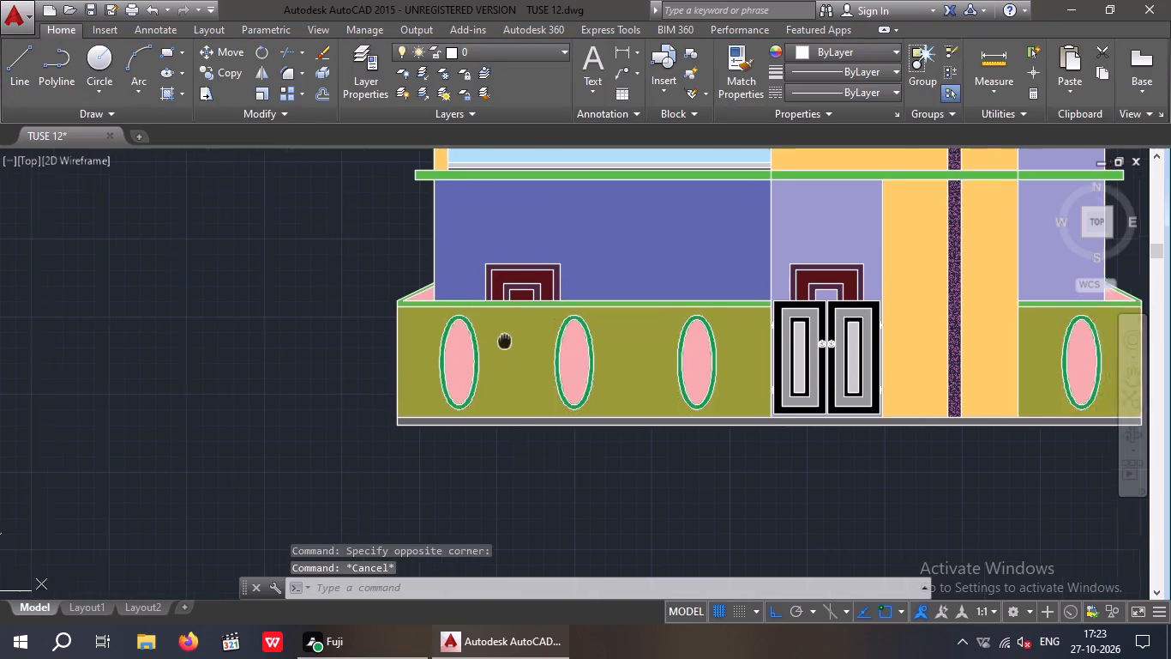
middle_click_drag(495, 341, 440, 343)
scroll(444, 346, "down", 1)
scroll(458, 383, "up", 3)
key("Escape")
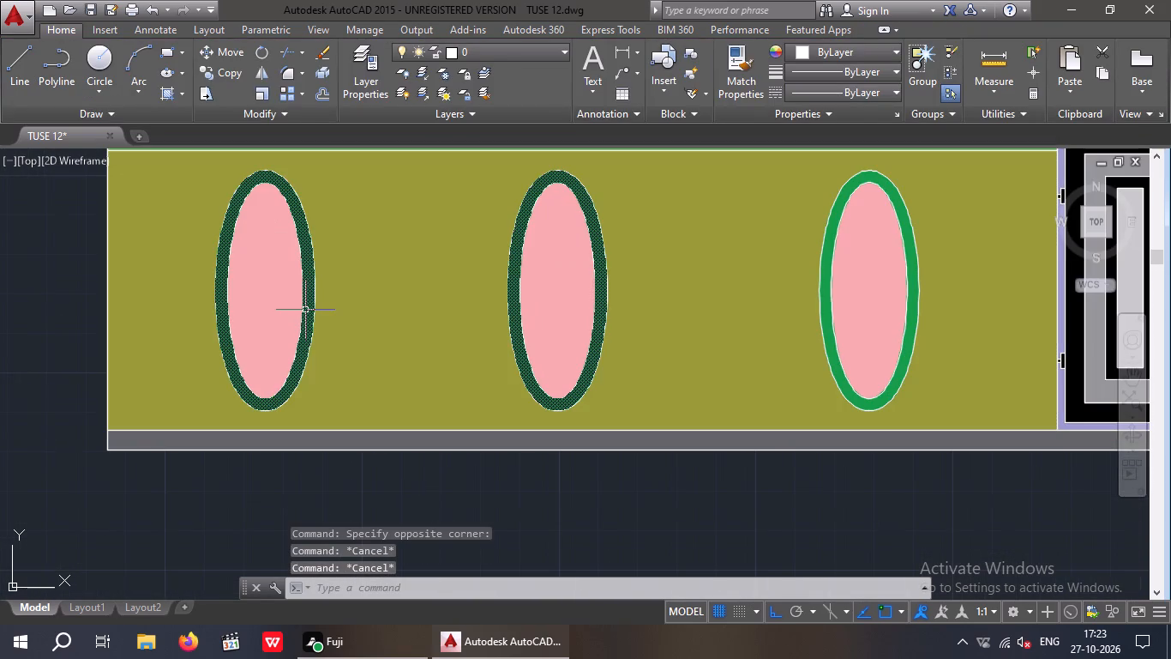
left_click(307, 308)
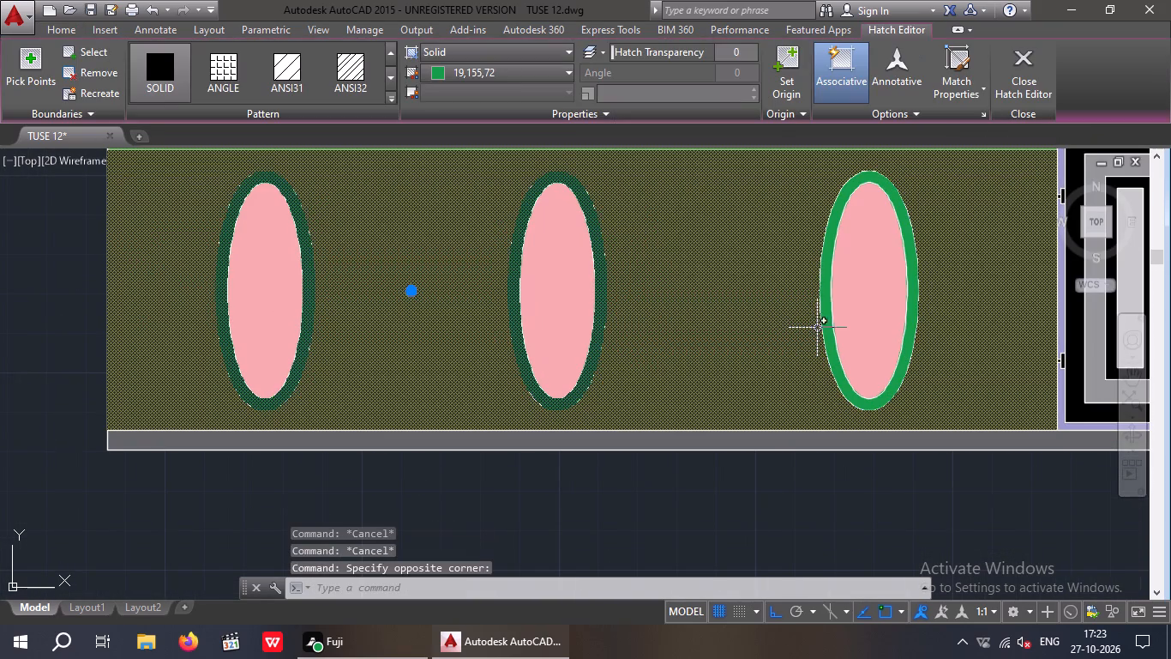
left_click(826, 304)
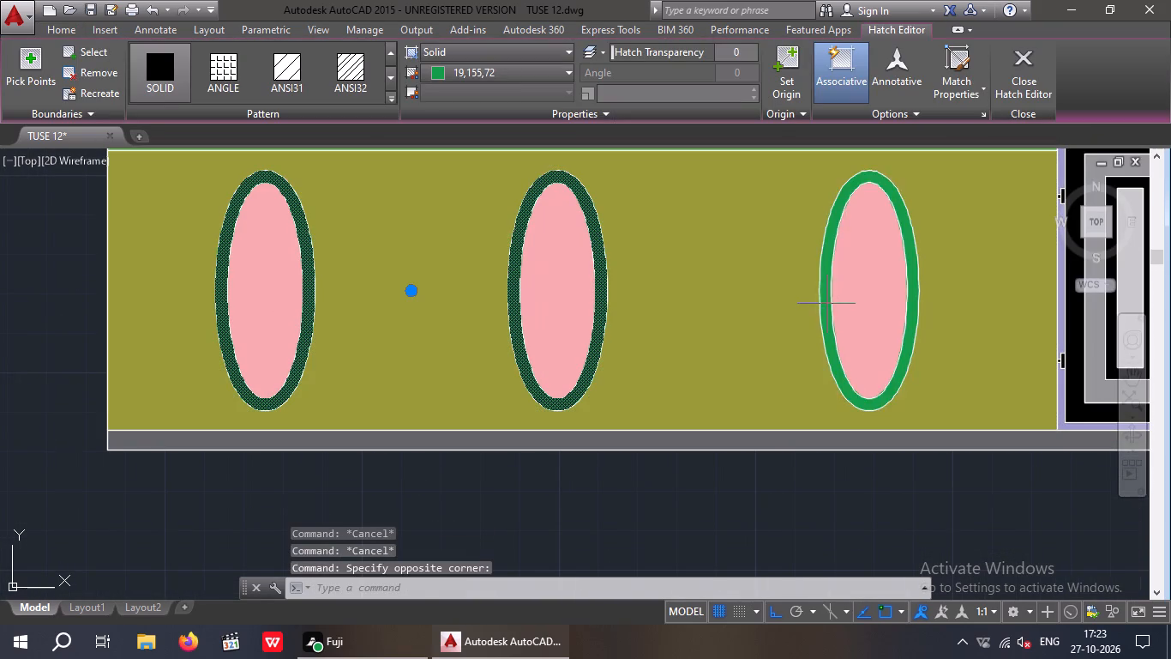
middle_click_drag(826, 447, 508, 386)
scroll(537, 386, "down", 3)
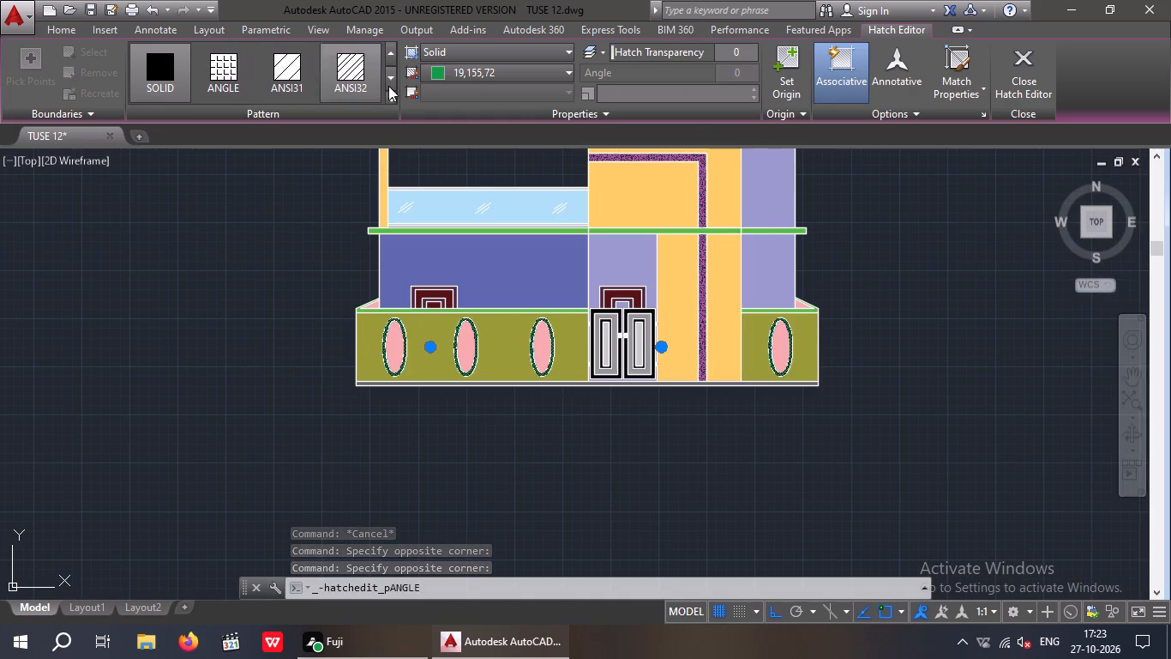
left_click(448, 72)
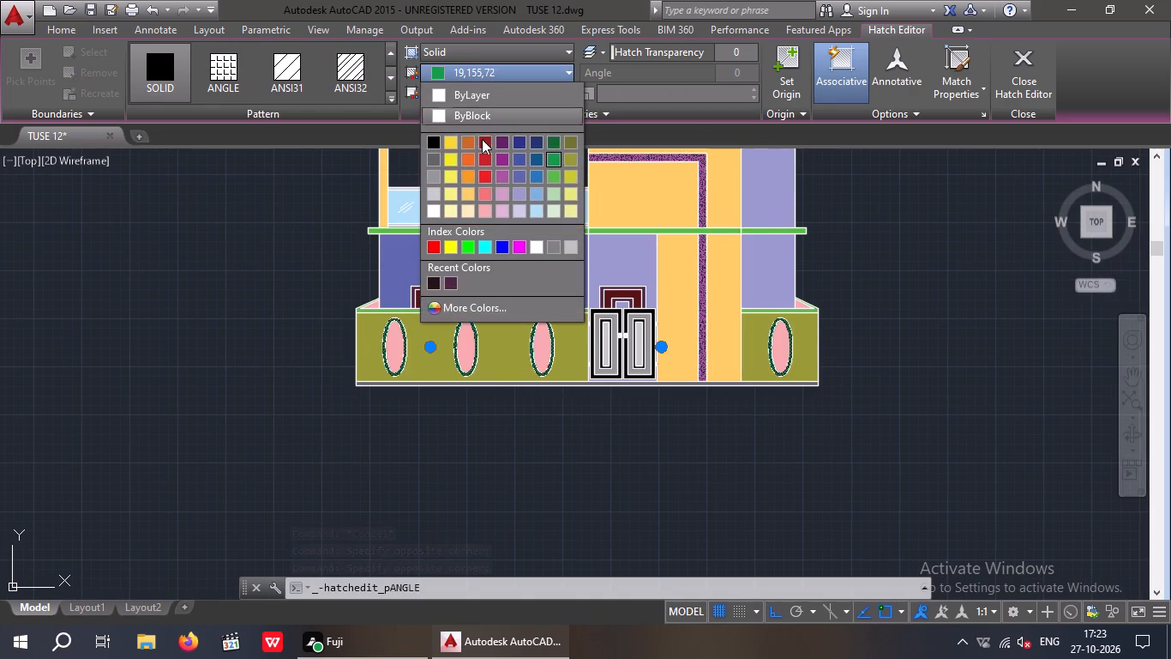
left_click(487, 195)
key("Escape")
Change the solid hatch inside the four boundary wall ellipses to dark green, colour 19,103,52.
scroll(379, 369, "up", 3)
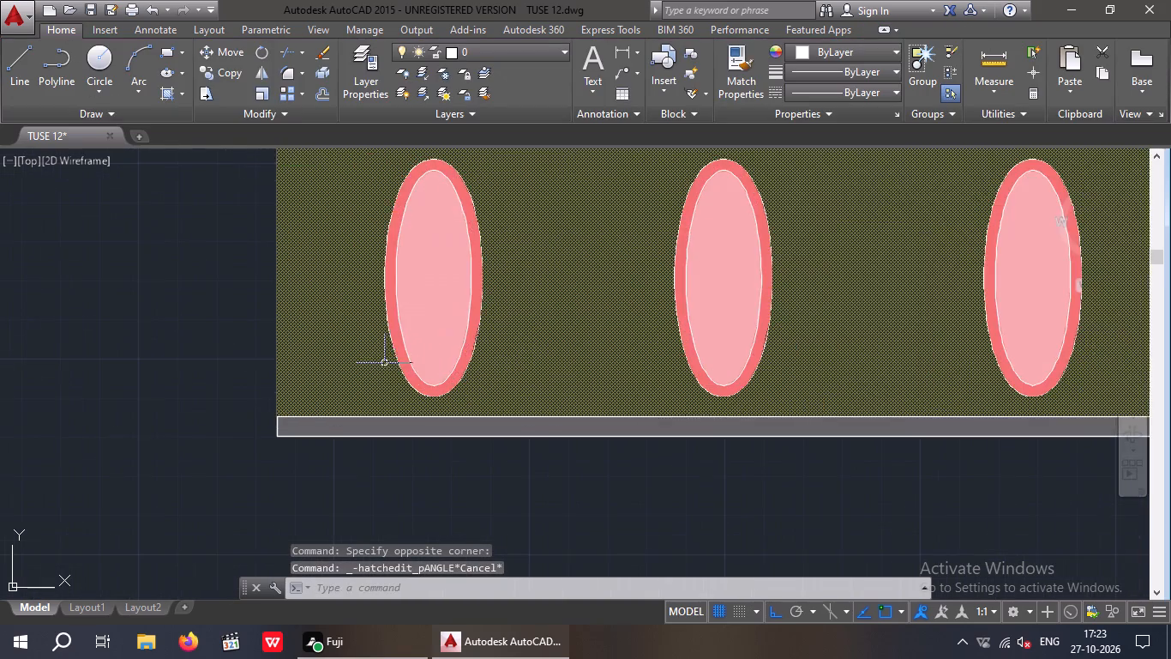
left_click(453, 307)
scroll(457, 307, "down", 3)
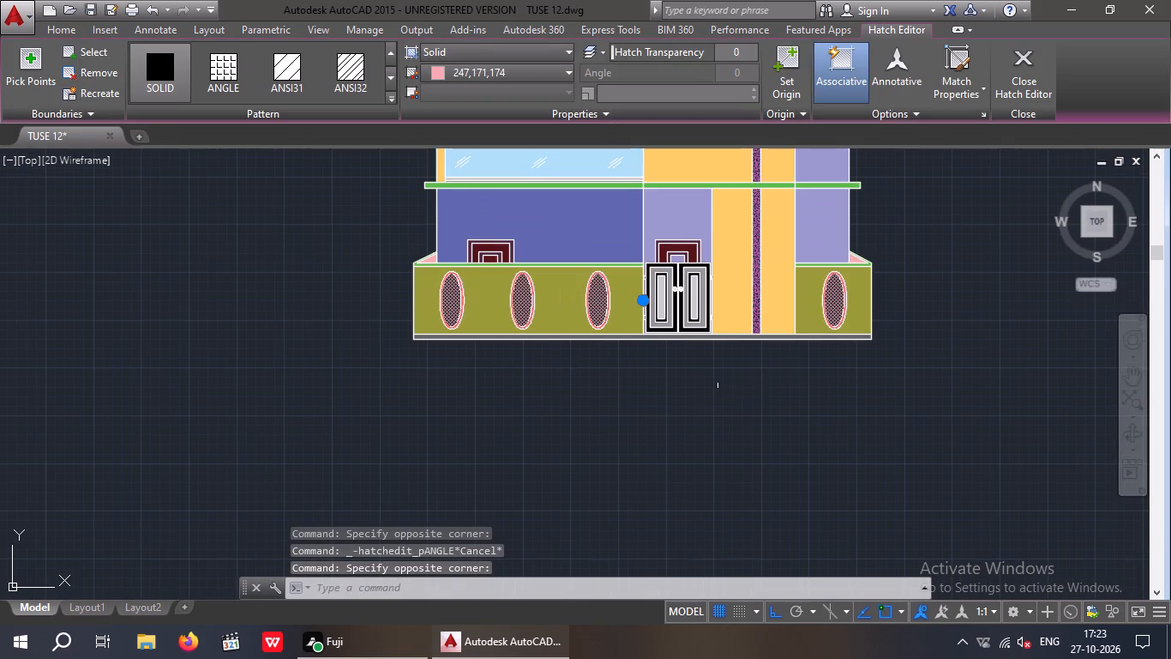
left_click(501, 72)
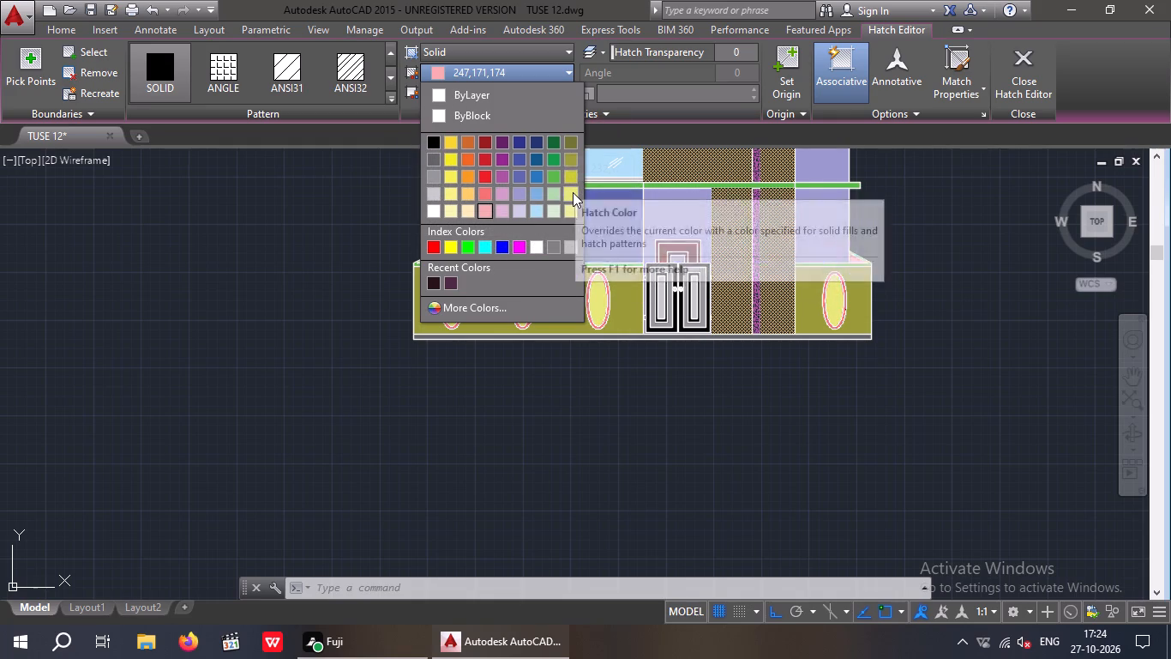
left_click(552, 140)
key("Escape")
middle_click(577, 383)
key("Escape")
Save the drawing.
middle_click_drag(576, 400, 566, 418)
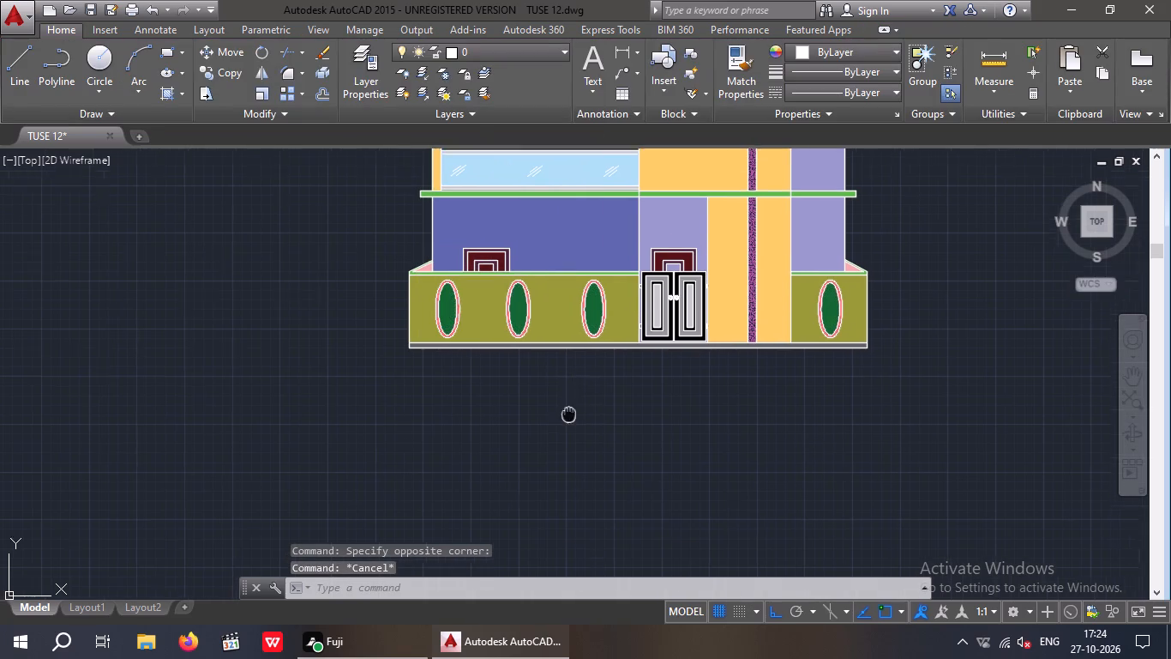
middle_click_drag(566, 418, 539, 442)
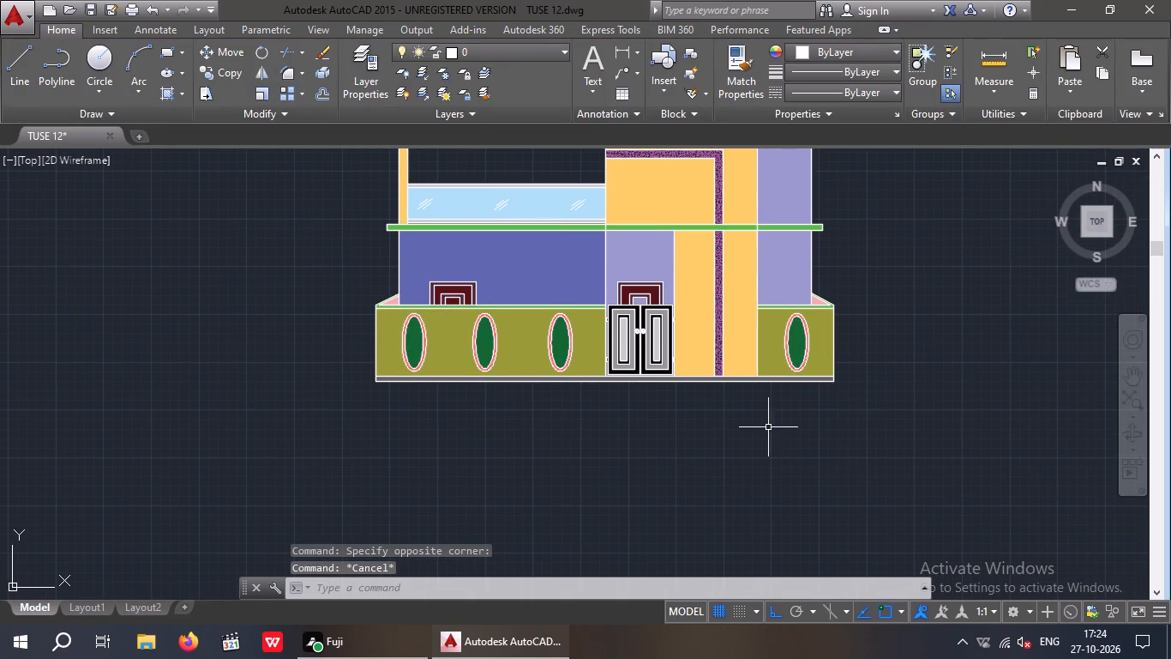
middle_click_drag(790, 479, 751, 539)
key("ctrl+s")
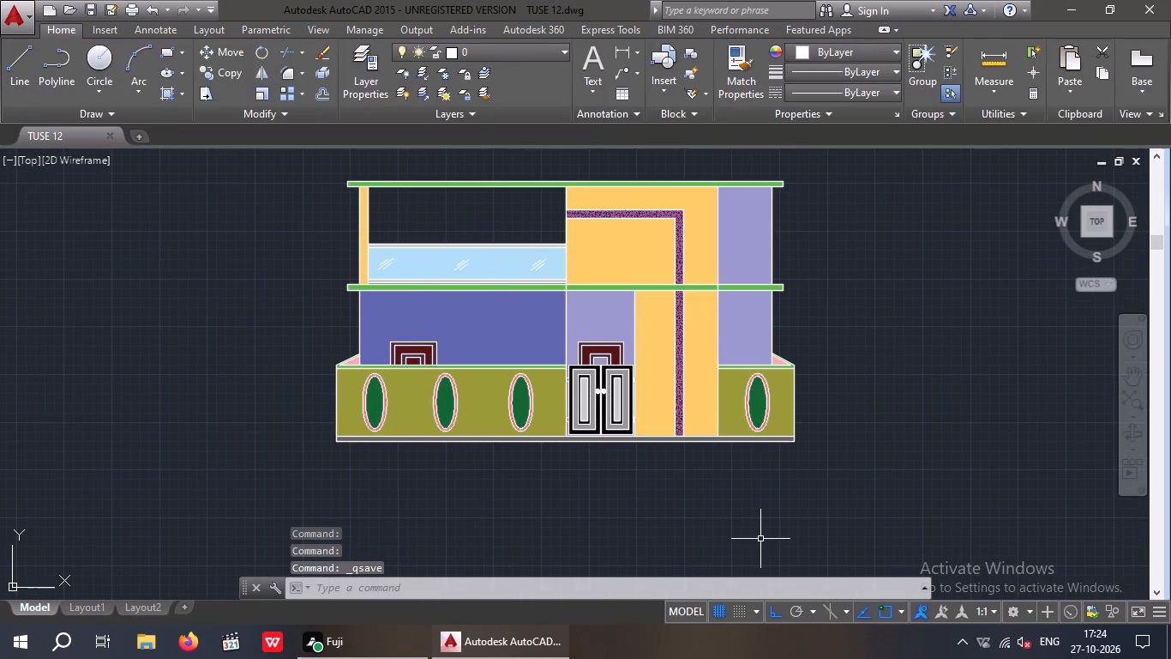
key("ctrl+s")
Change the solid hatch of the boundary wall's thin top band and its sloping ends to colour 242,113,114.
middle_click_drag(709, 506, 699, 574)
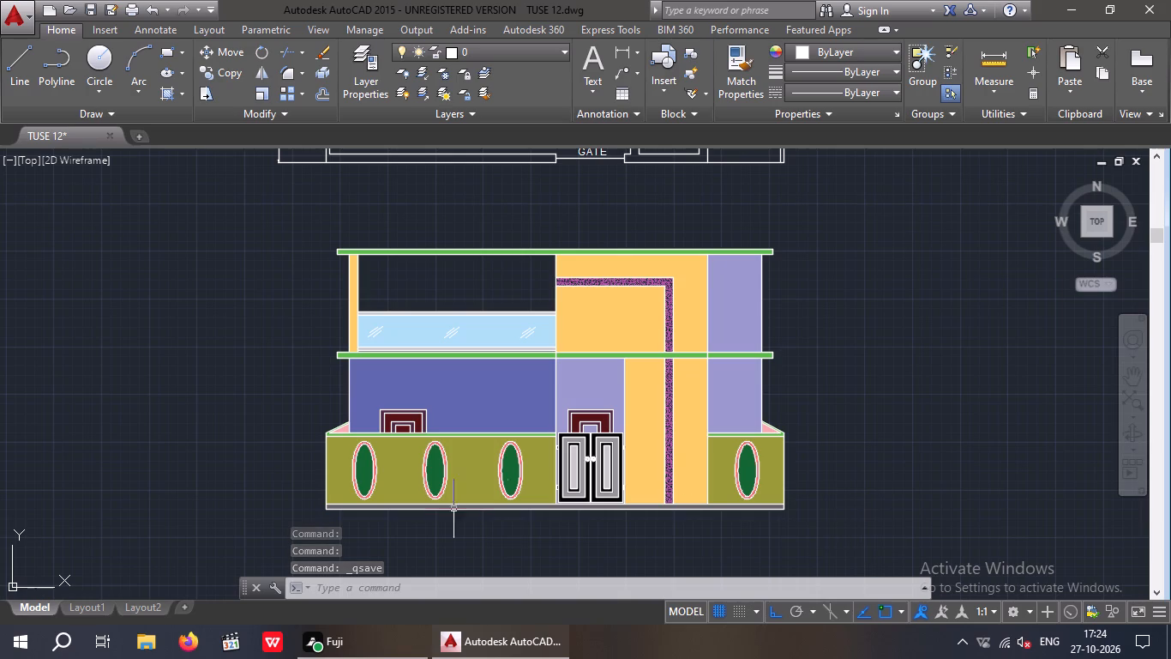
scroll(352, 438, "up", 3)
left_click(315, 431)
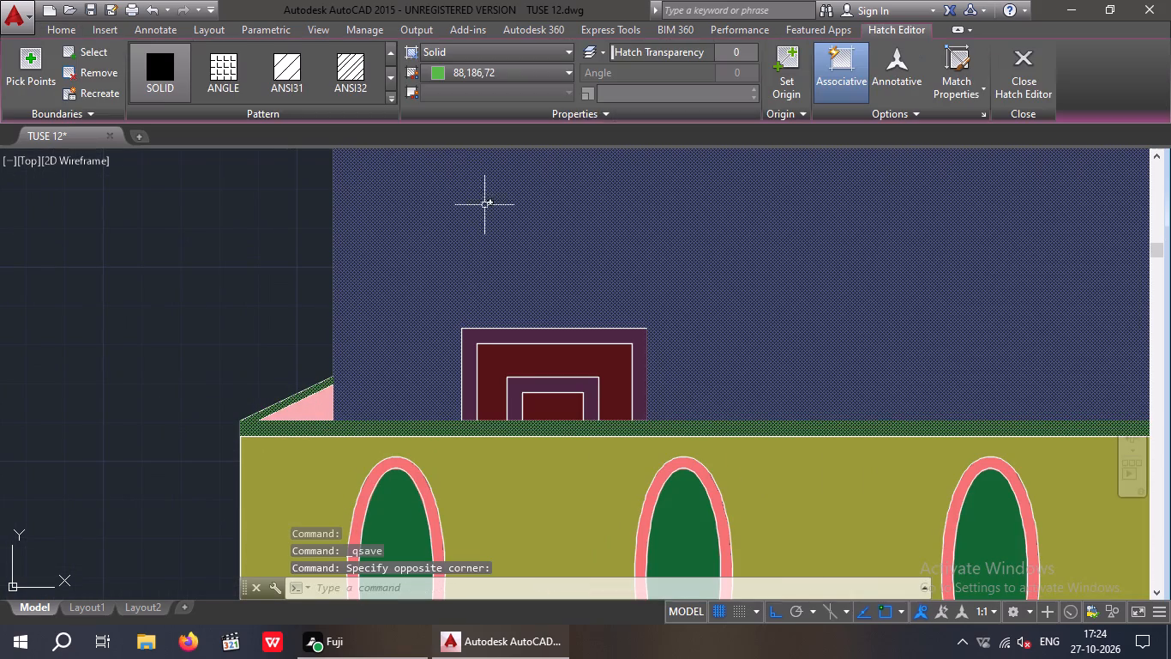
left_click(457, 75)
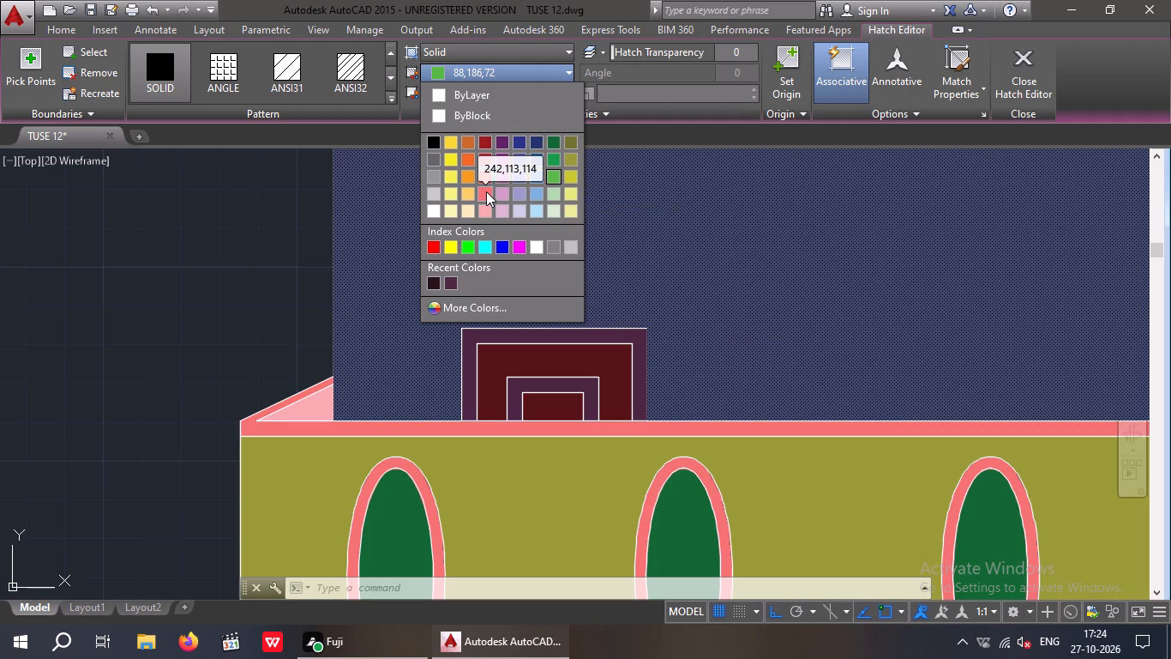
left_click(486, 191)
scroll(497, 214, "down", 4)
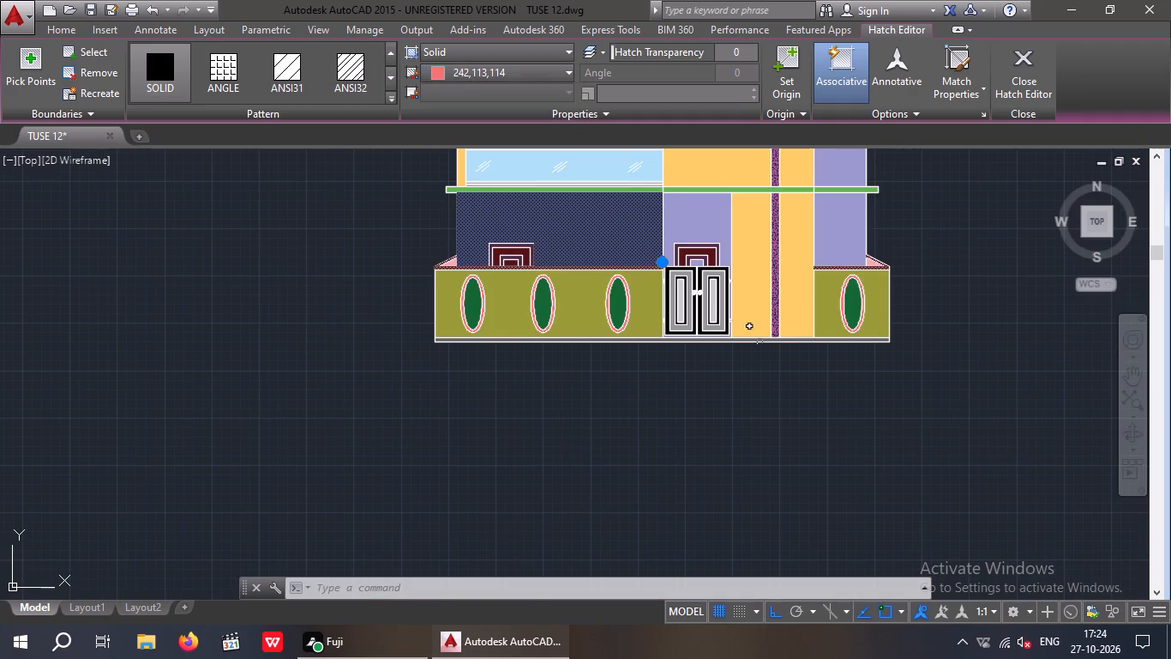
key("Escape")
Save the drawing.
middle_click_drag(937, 450, 650, 518)
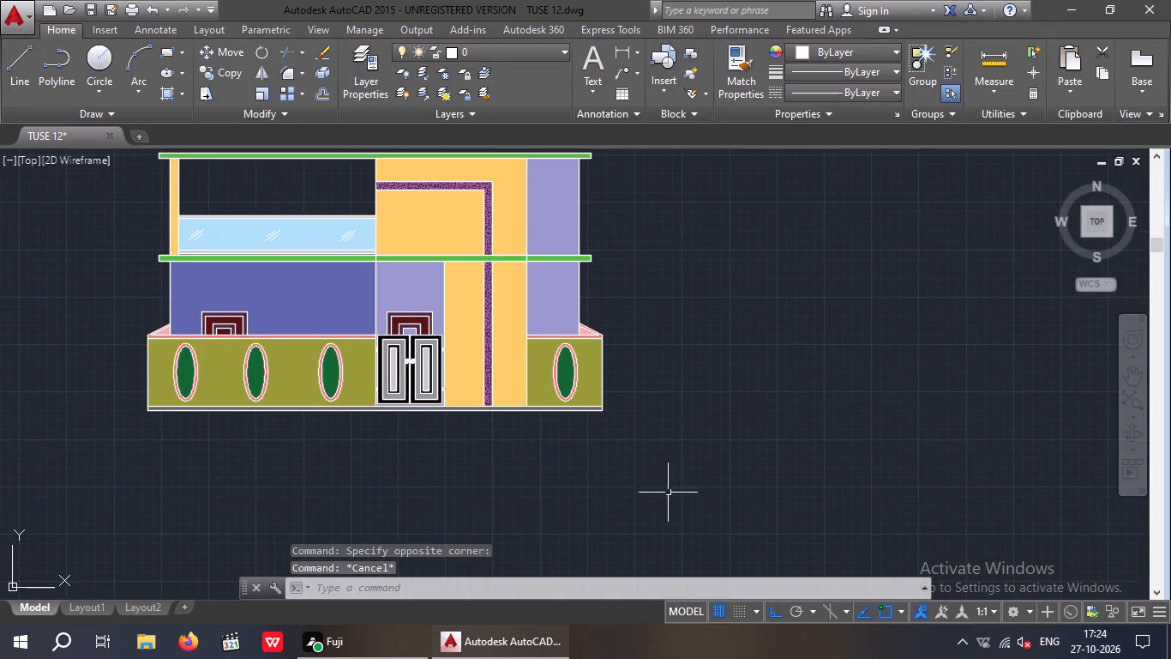
middle_click_drag(712, 376, 707, 470)
key("ctrl+s")
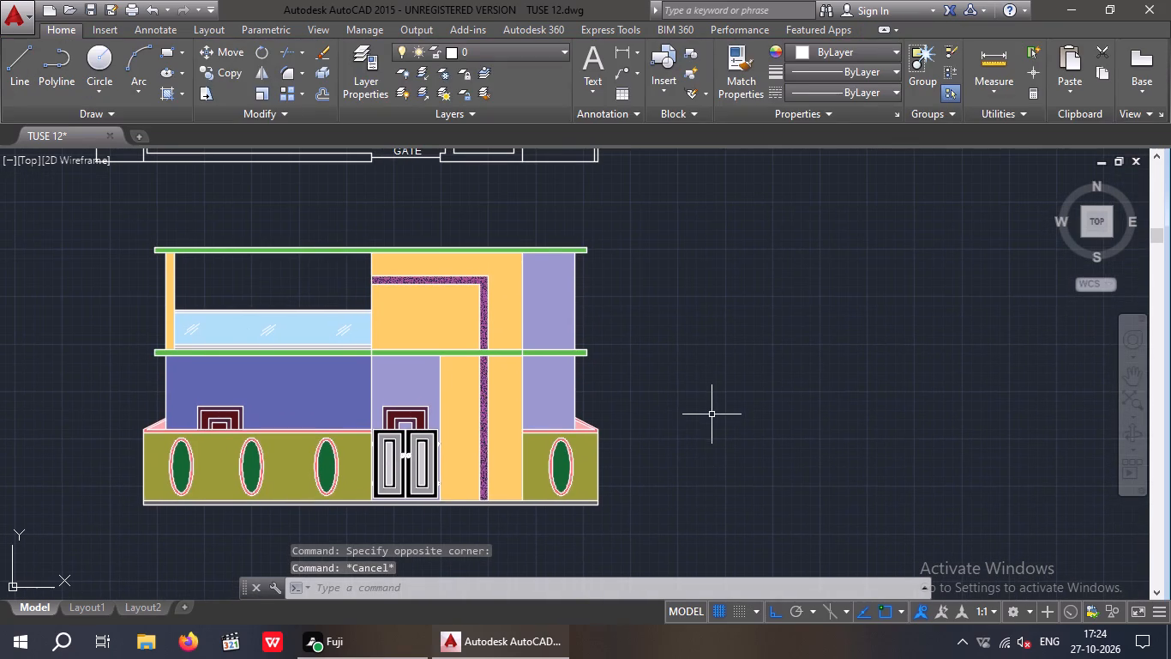
Add the multiline text "FRONT ELEVATION" with an 18" text height in the empty space below the coloured elevation.
middle_click_drag(654, 486, 634, 528)
scroll(706, 389, "down", 1)
middle_click_drag(701, 436, 680, 553)
middle_click_drag(698, 444, 699, 383)
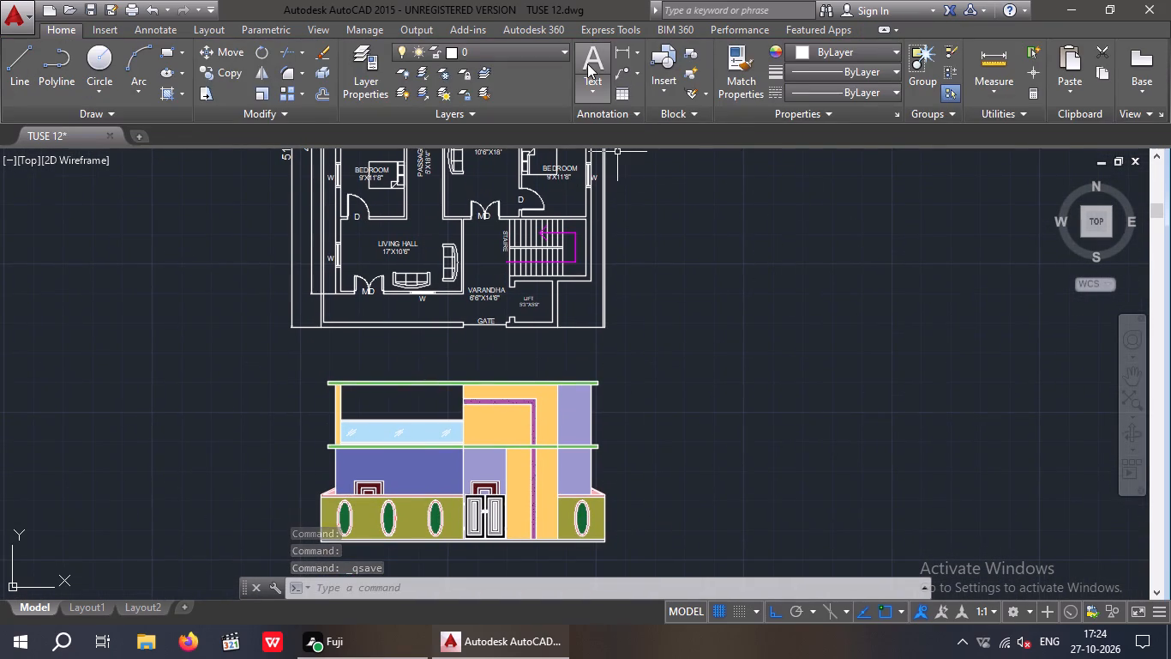
left_click(596, 66)
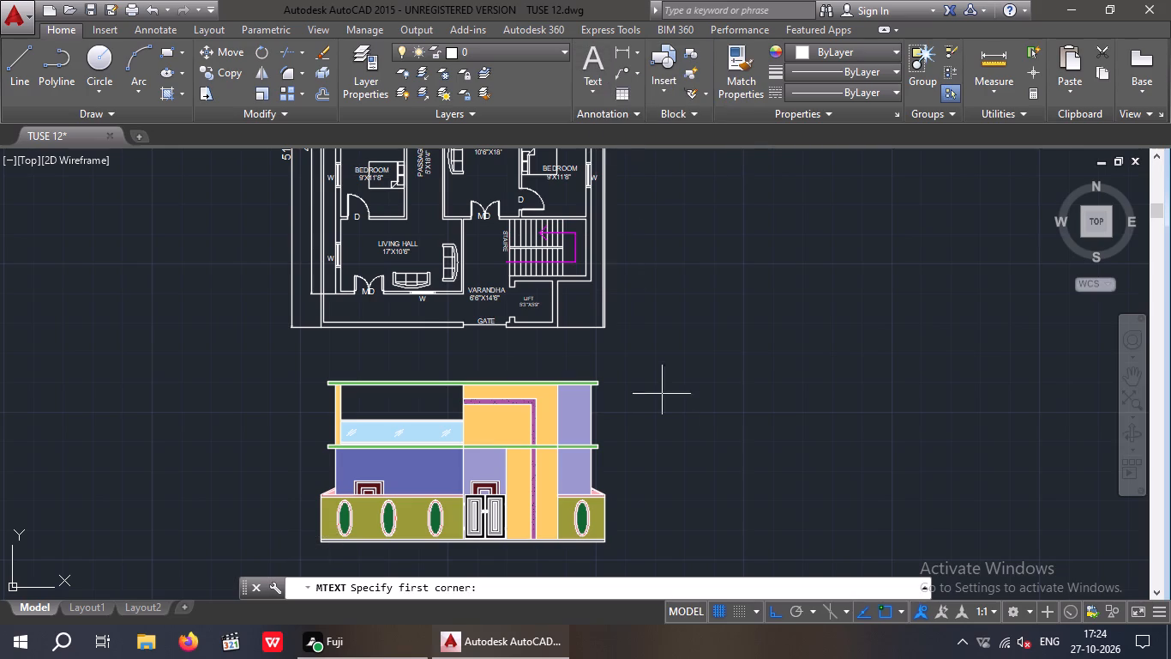
middle_click_drag(666, 444, 689, 229)
scroll(391, 362, "up", 3)
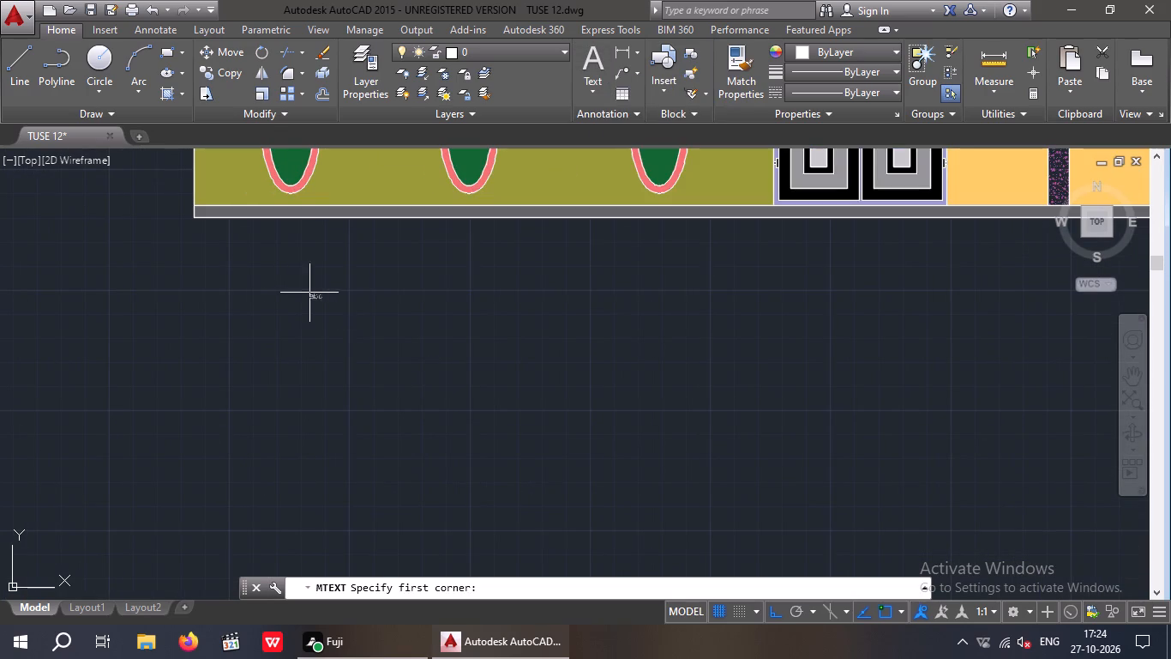
left_click_drag(350, 294, 365, 317)
middle_click_drag(605, 384, 443, 372)
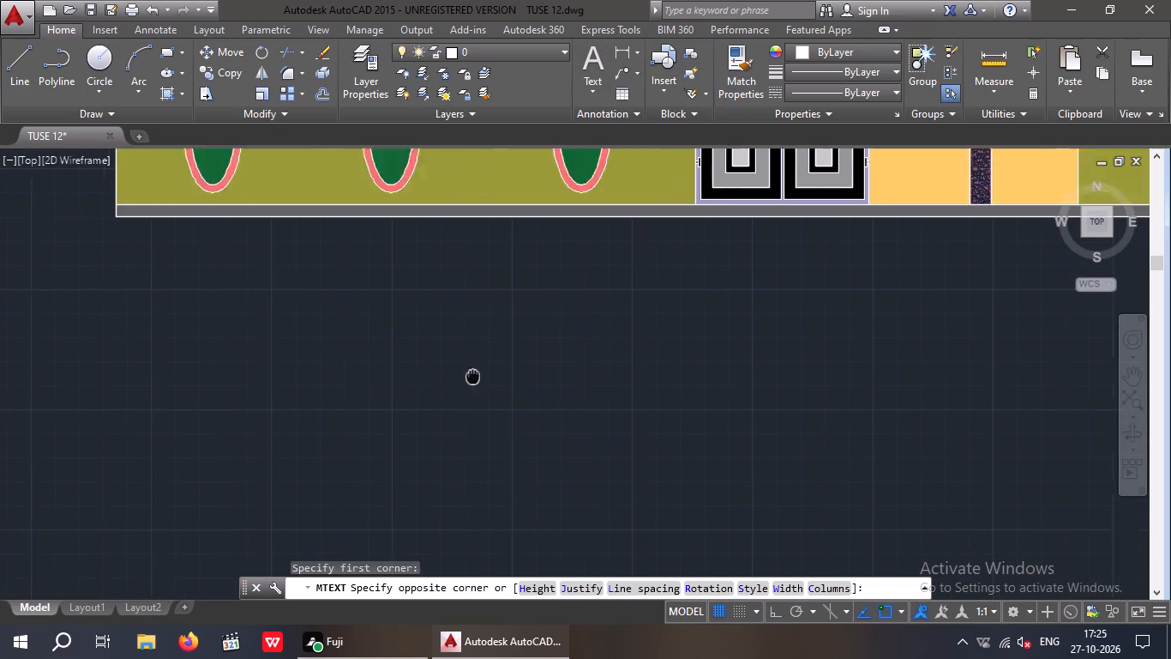
middle_click_drag(443, 372, 251, 343)
scroll(345, 336, "down", 2)
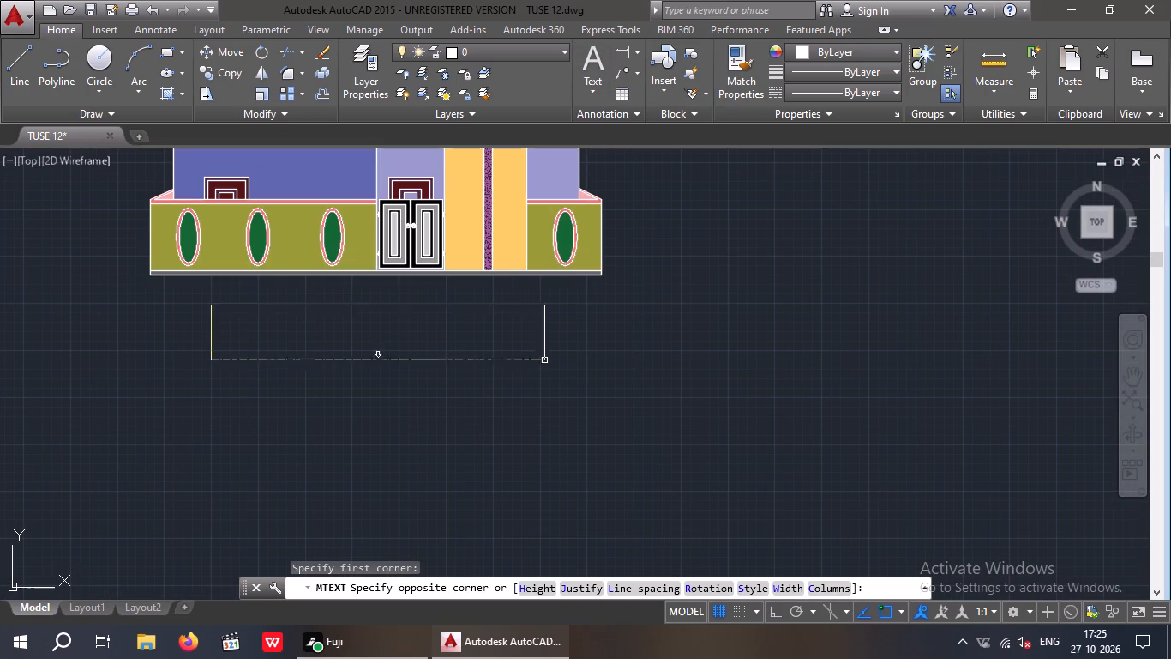
left_click(538, 360)
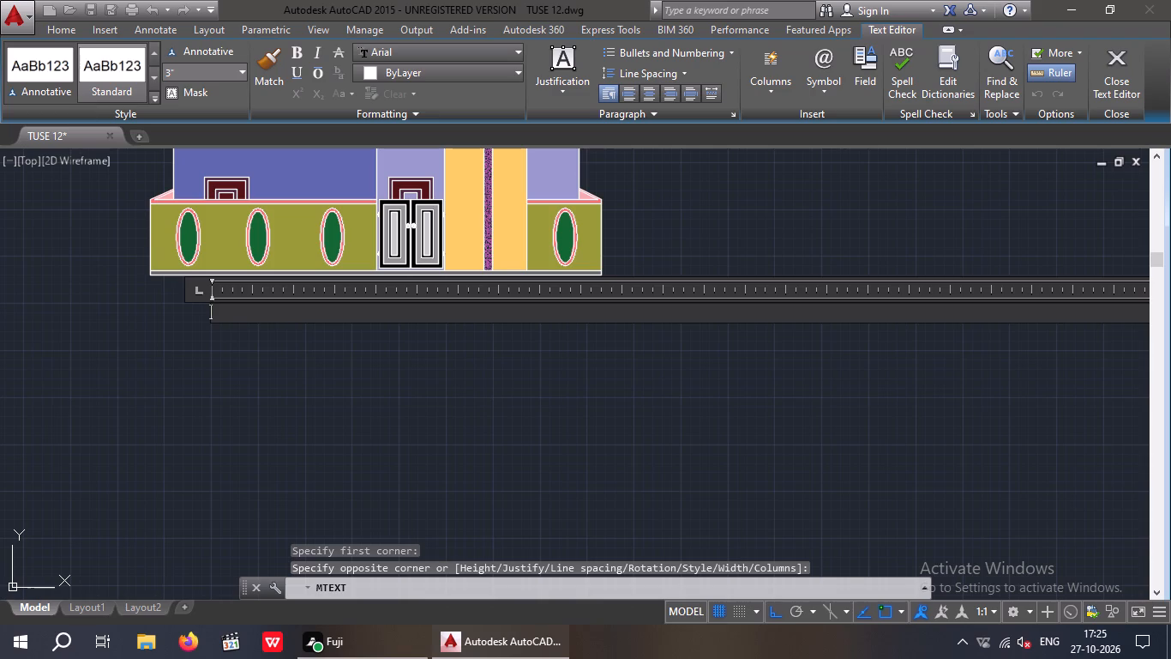
left_click(179, 70)
type("18")
key("shift+quotedbl")
key("Return")
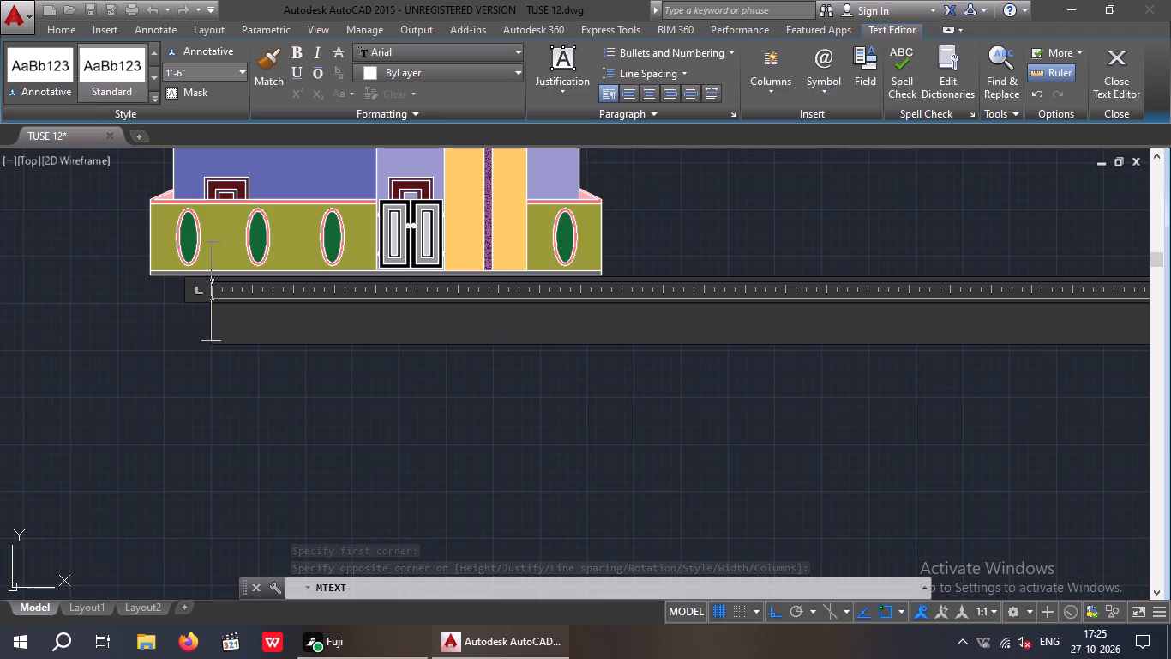
type("FRO")
key("n")
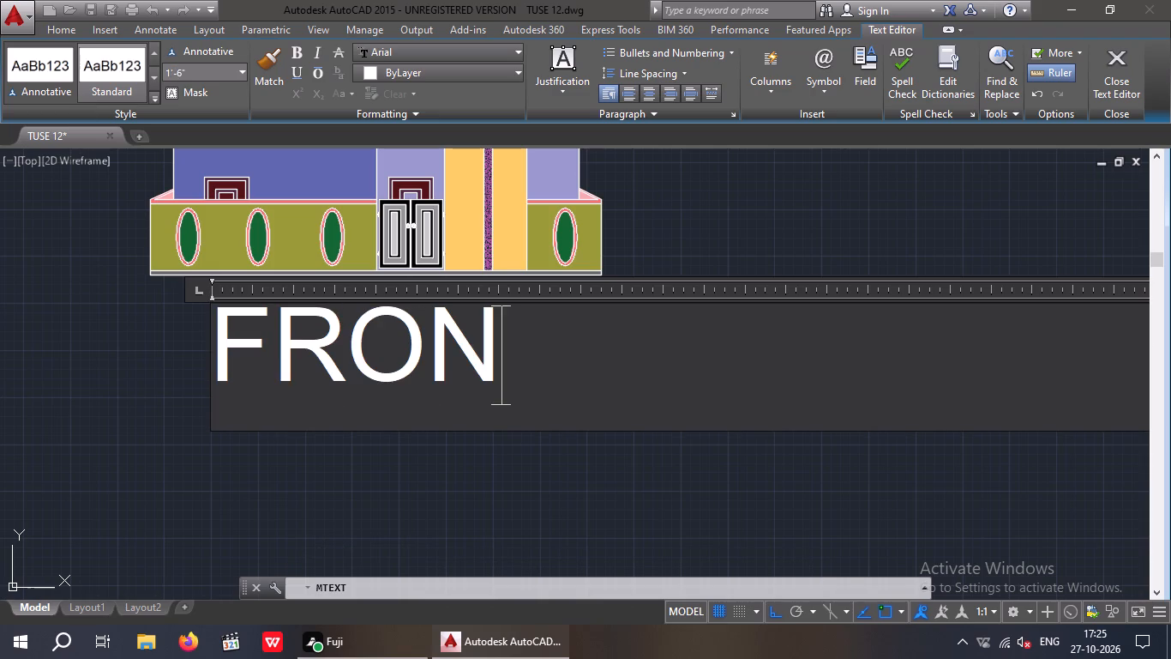
type("T")
key("space")
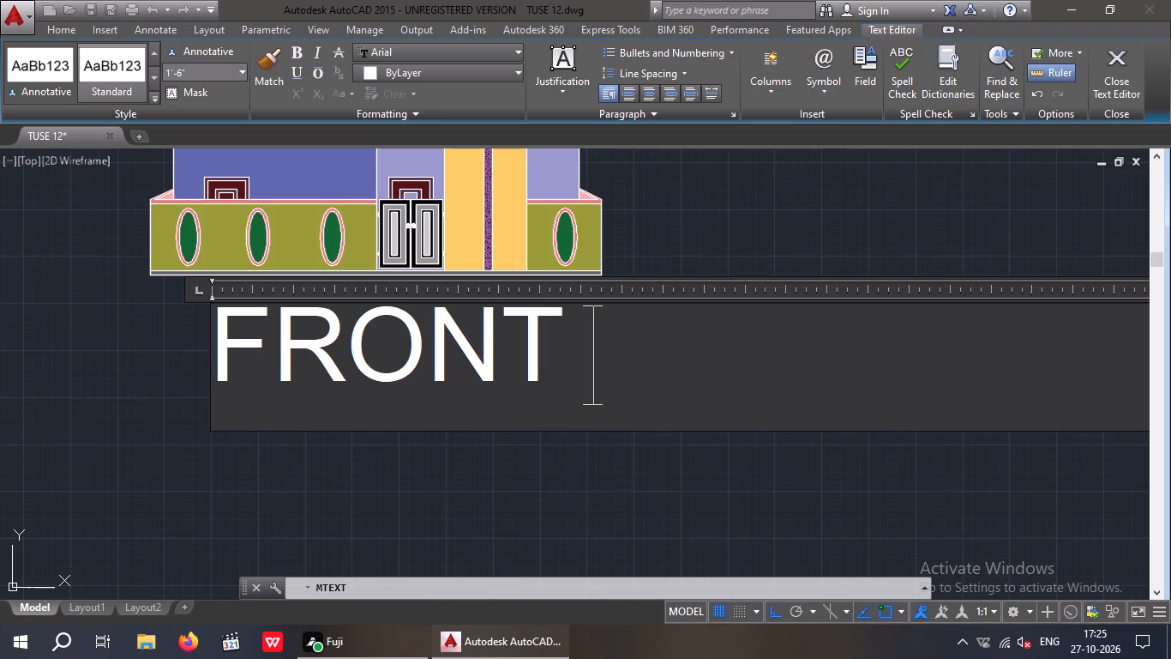
type("ELE")
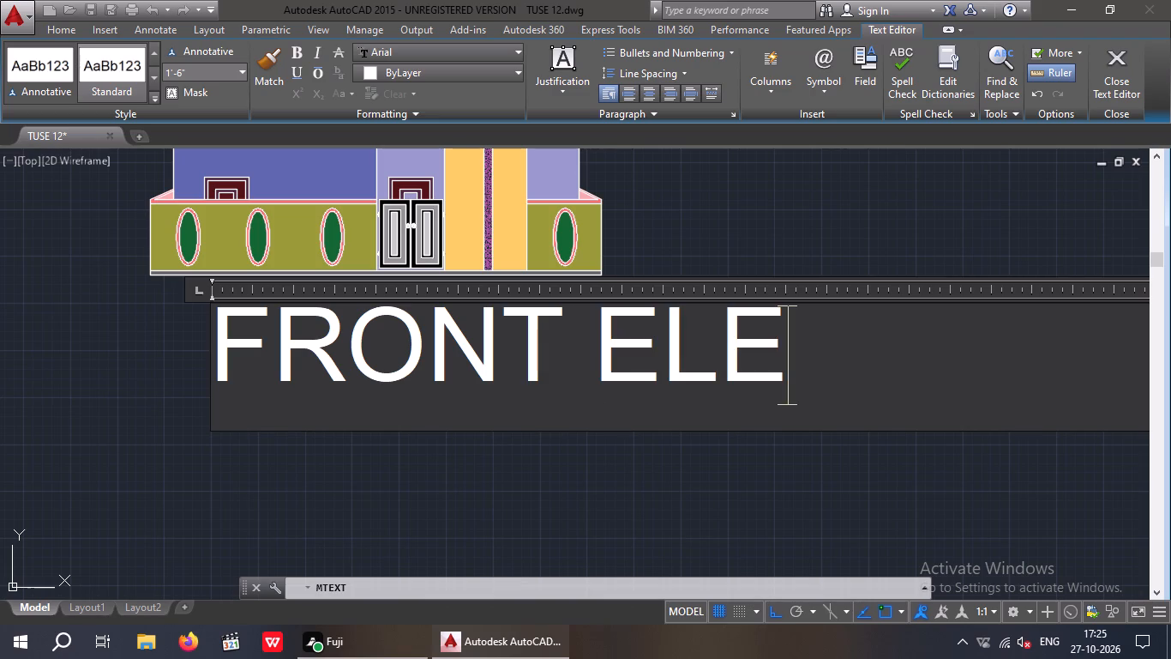
key("v")
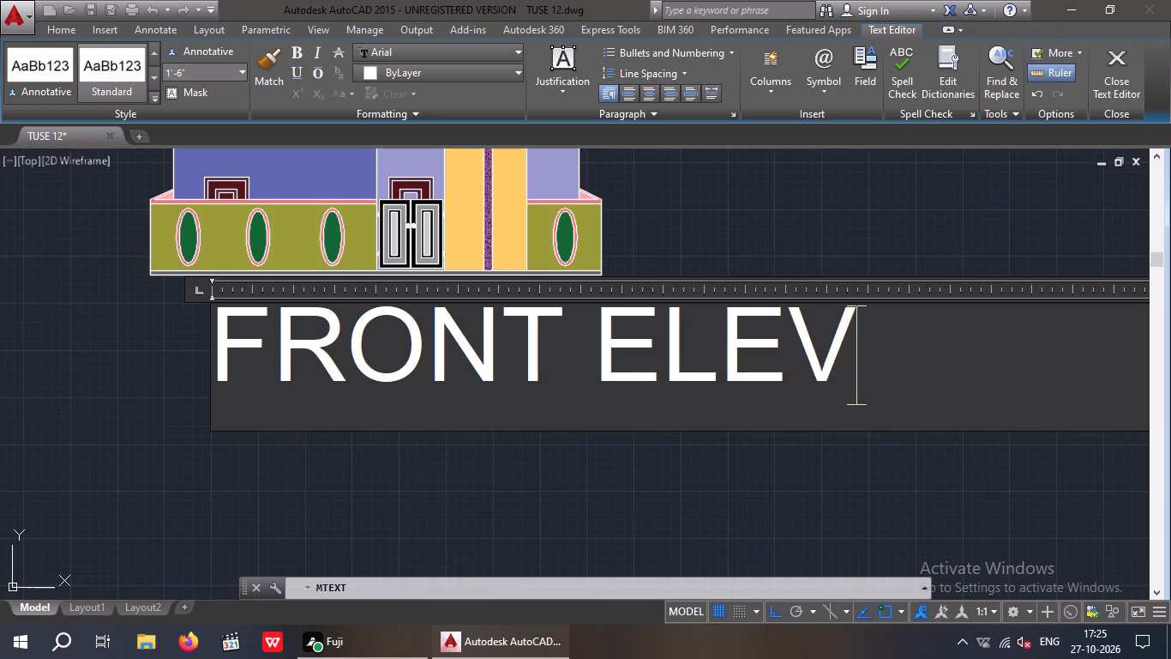
key("a")
type("TIO")
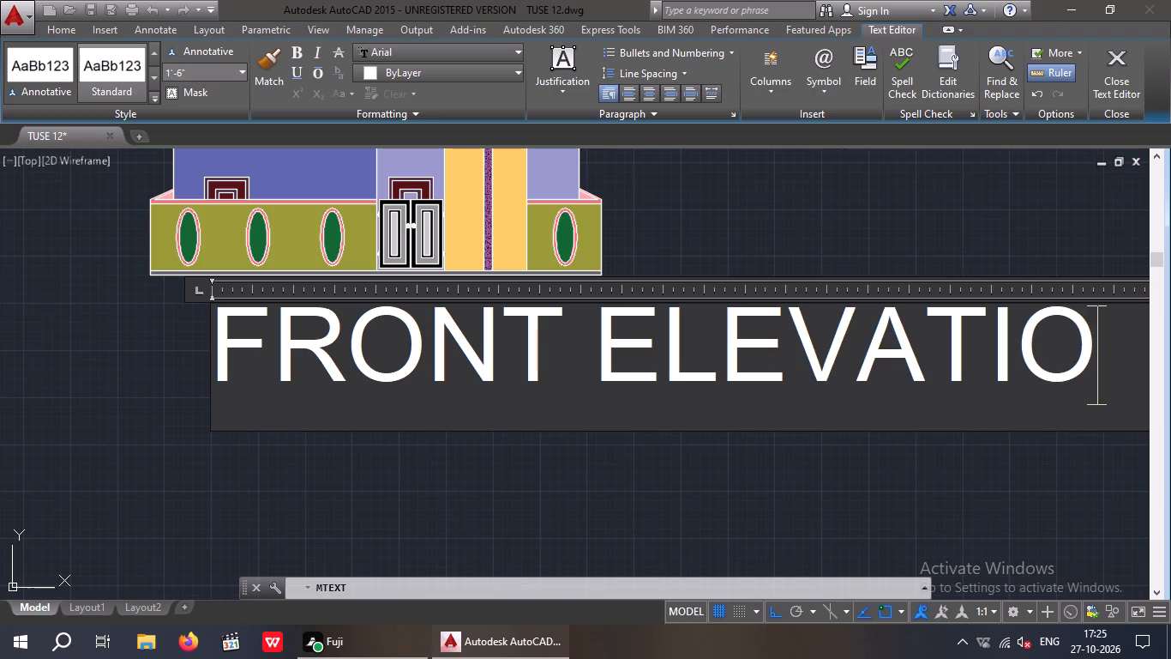
key("n")
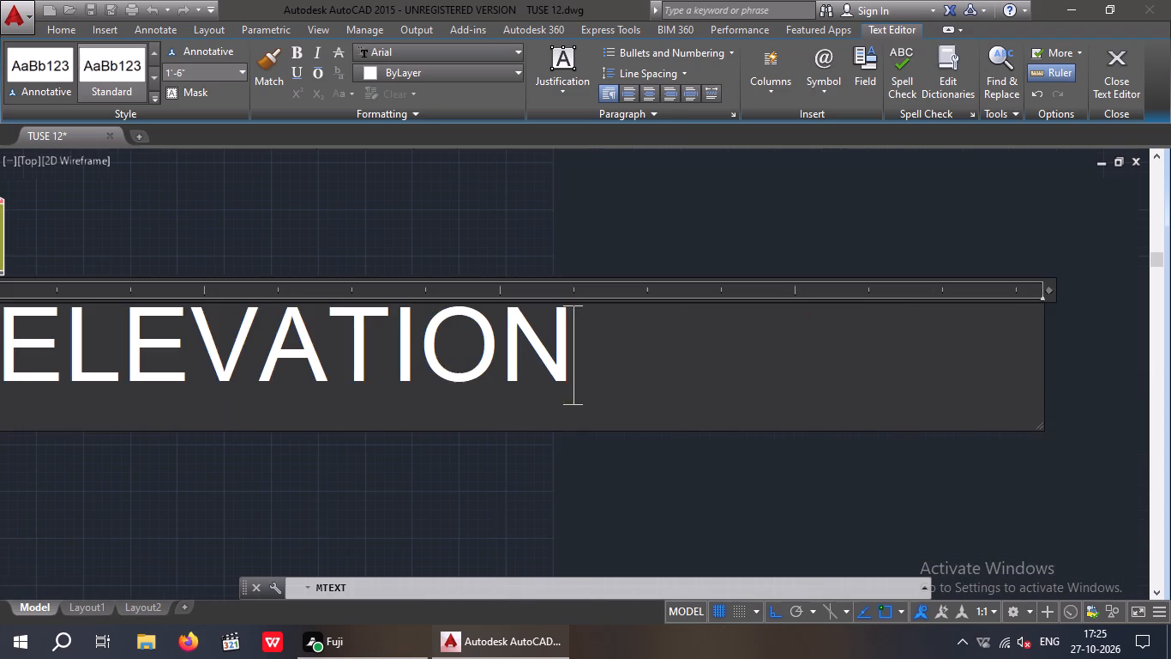
left_click(533, 553)
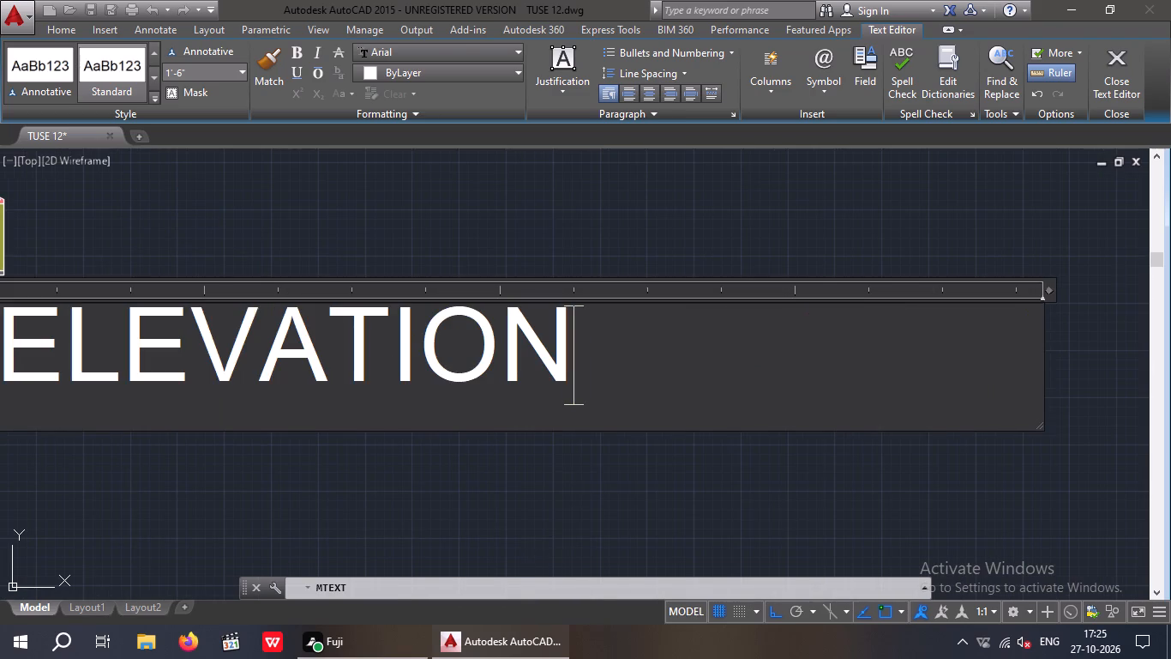
Move the FRONT ELEVATION title horizontally about 3'-8" to the right beneath the boundary wall.
scroll(502, 424, "down", 2)
scroll(129, 379, "up", 3)
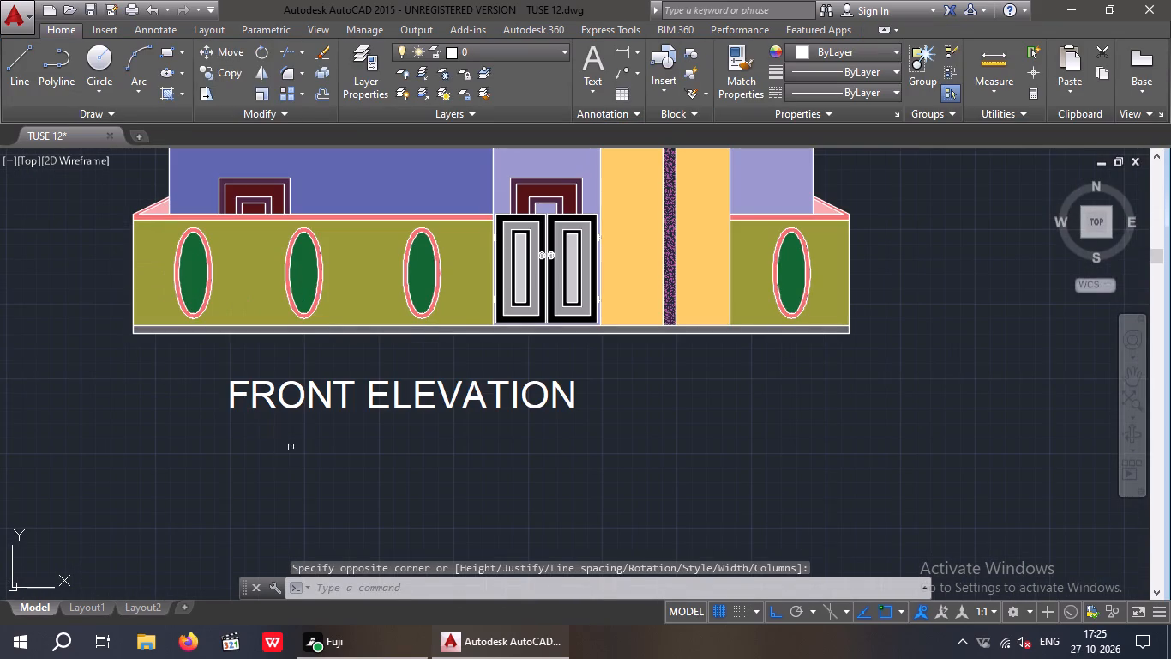
scroll(277, 429, "up", 1)
left_click_drag(277, 429, 256, 427)
left_click(191, 348)
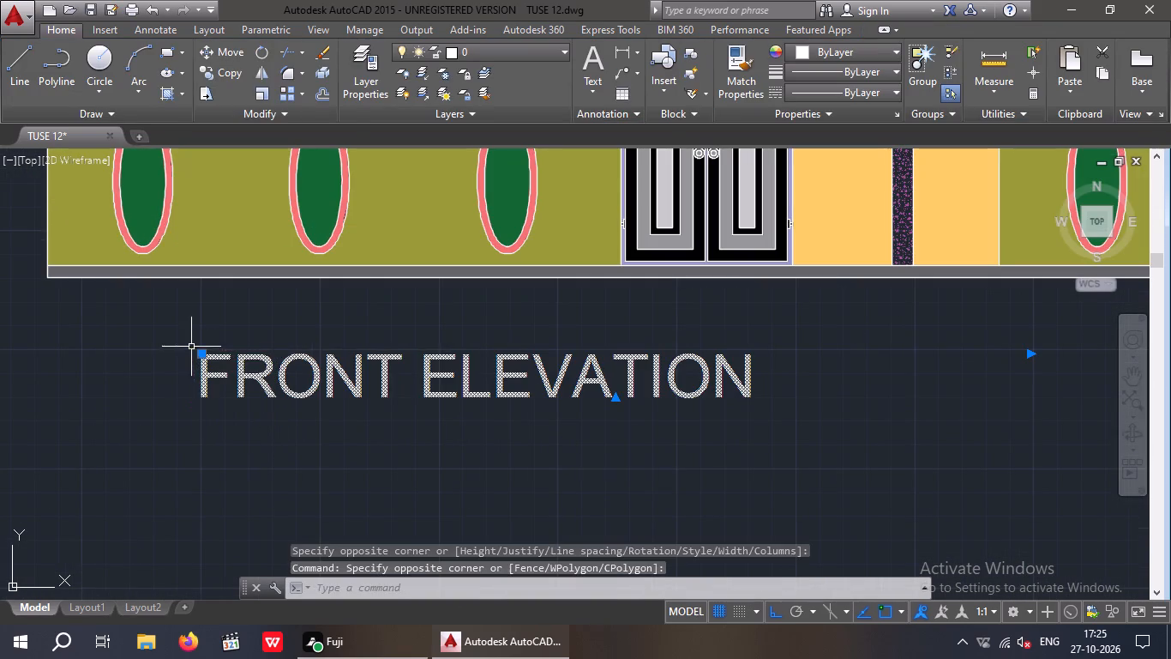
left_click(231, 54)
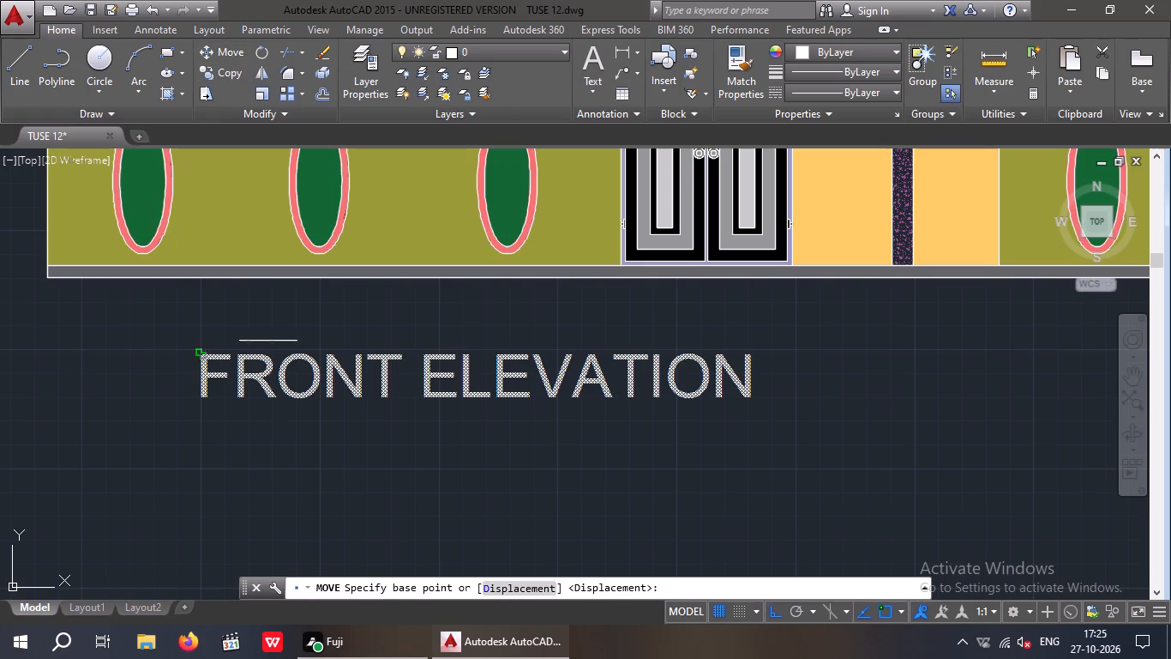
left_click(198, 398)
scroll(283, 392, "down", 2)
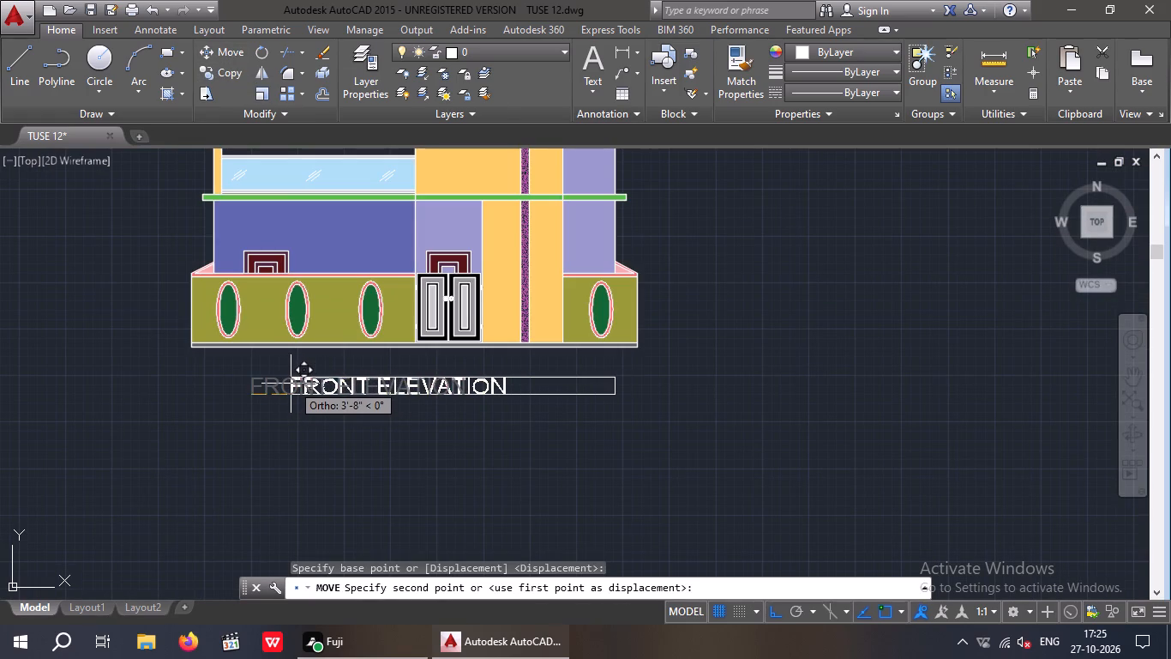
left_click(290, 384)
Move the FRONT ELEVATION title slightly further right so it is centred under the elevation.
scroll(292, 387, "up", 2)
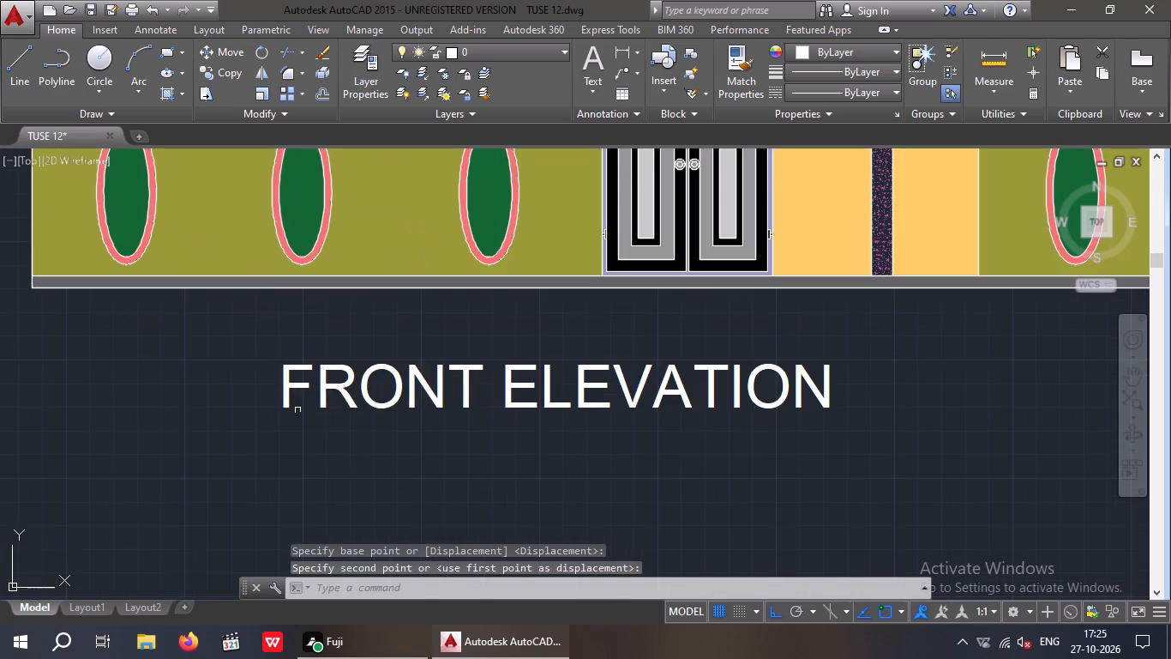
left_click_drag(298, 426, 282, 422)
left_click(266, 386)
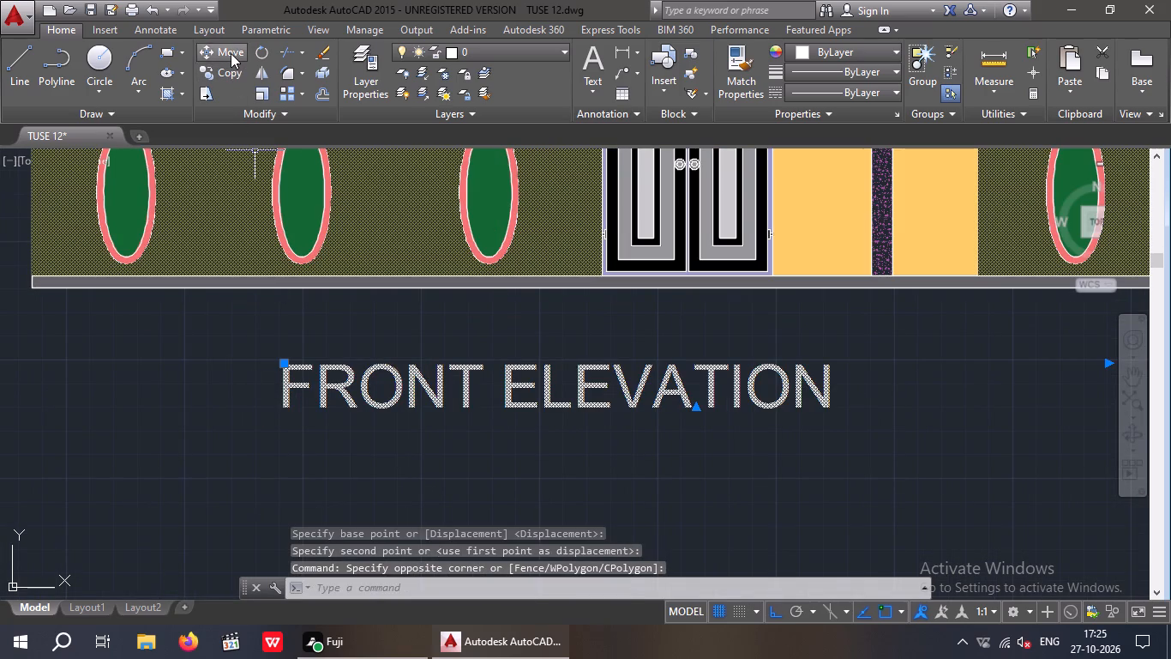
left_click(231, 53)
left_click(276, 416)
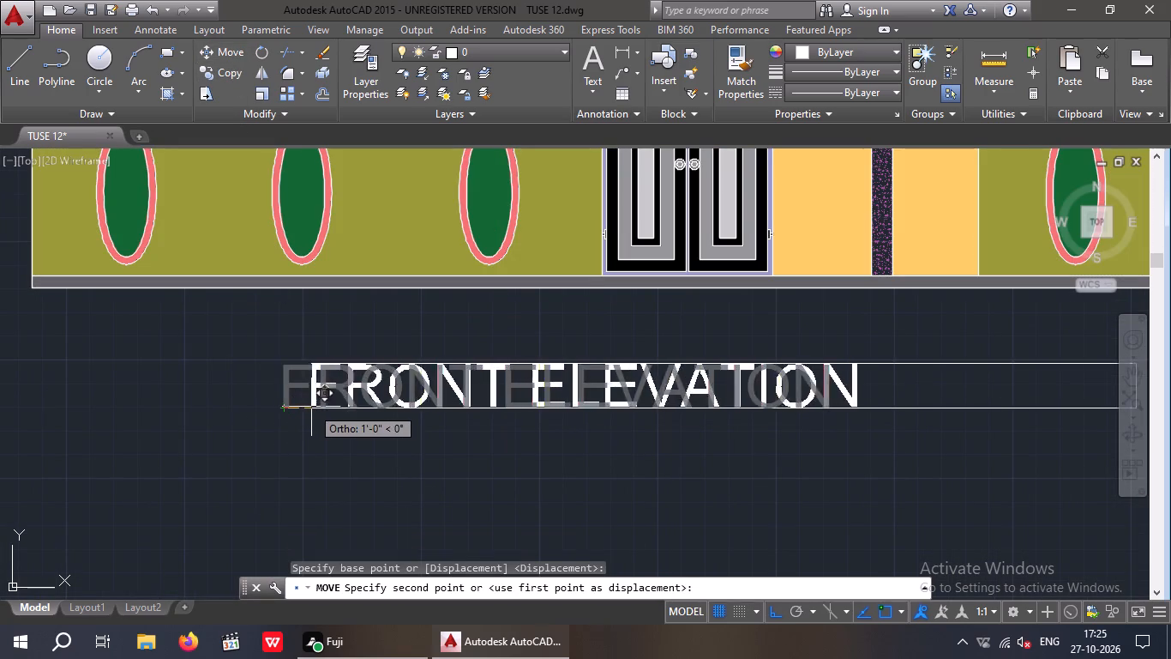
left_click(321, 402)
Add the multiline text "FLOOR PLAN" with an 18" text height between the floor plan and the elevation.
scroll(326, 394, "down", 2)
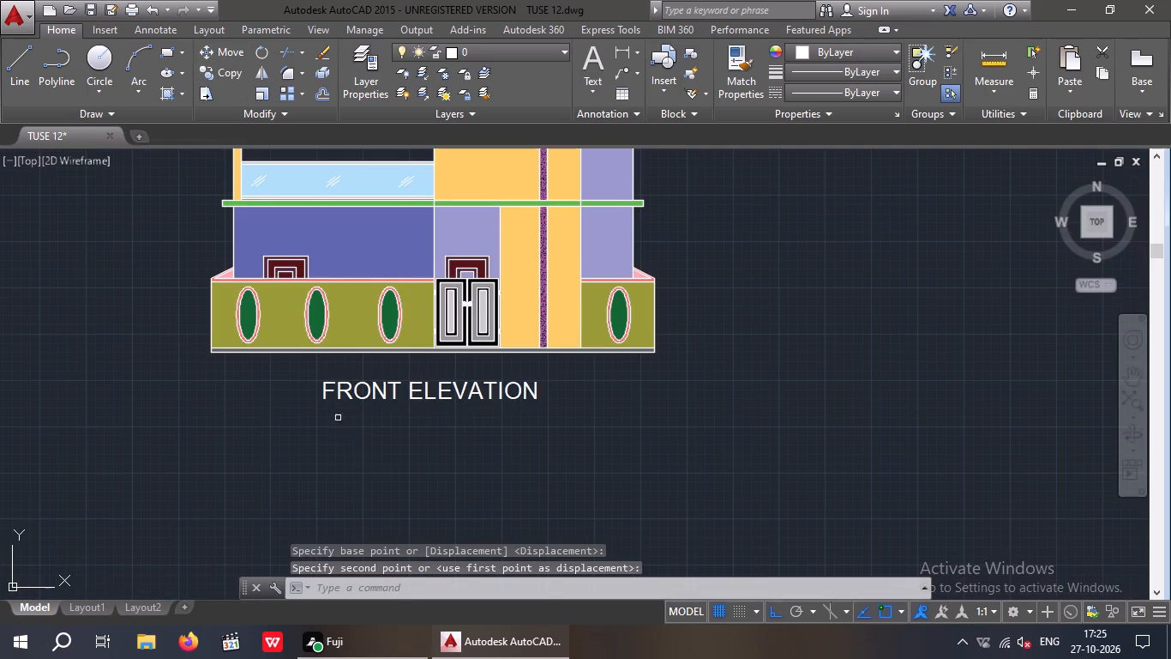
middle_click_drag(344, 432, 336, 469)
scroll(343, 444, "down", 2)
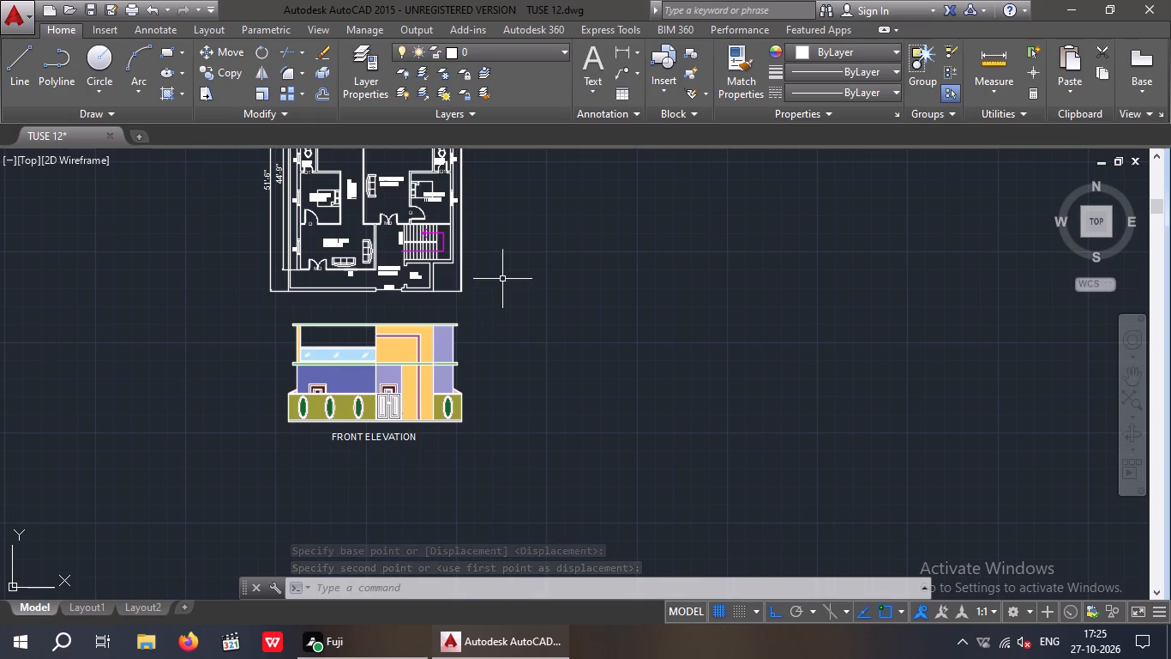
left_click(589, 63)
scroll(341, 293, "up", 3)
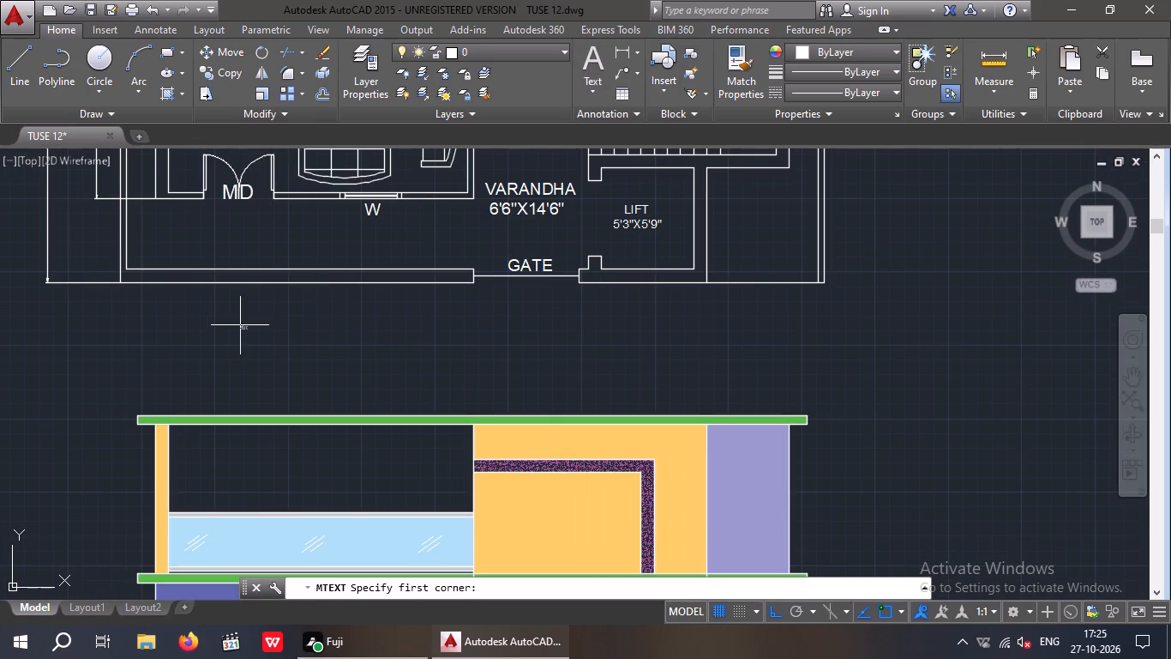
left_click(214, 316)
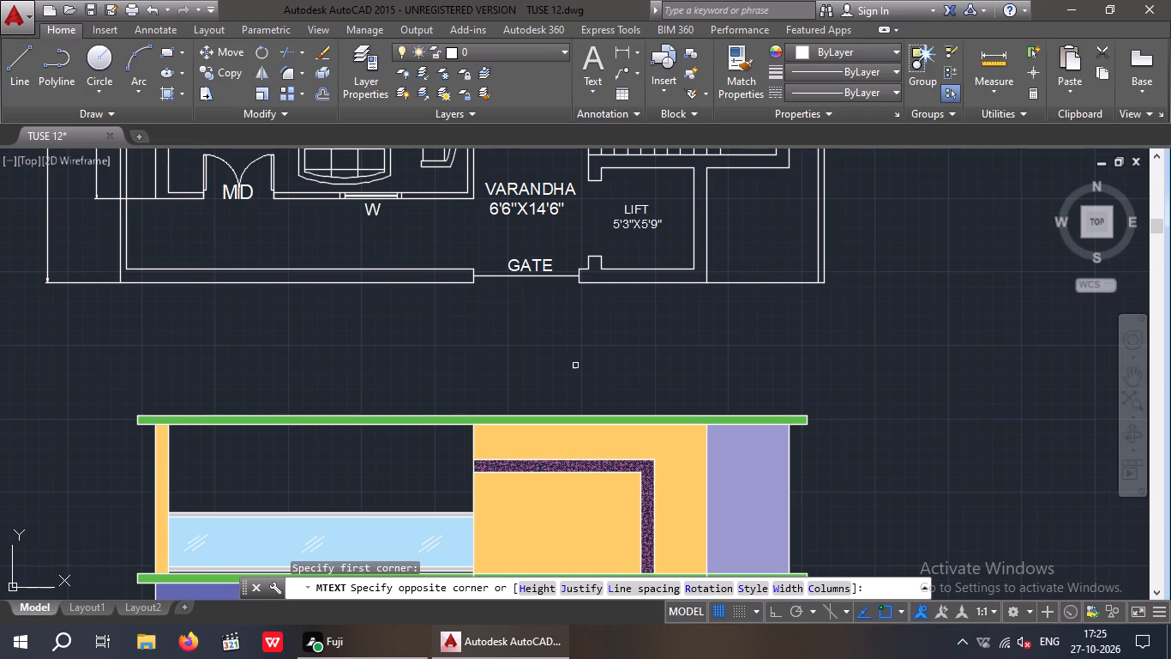
left_click(912, 377)
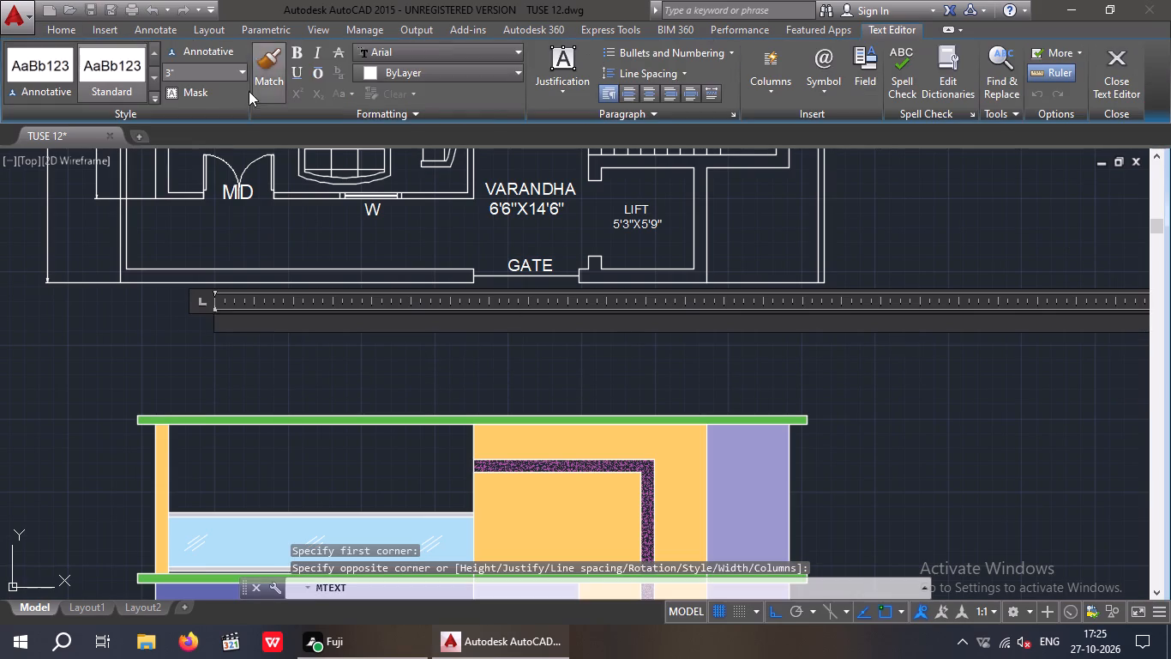
left_click(198, 77)
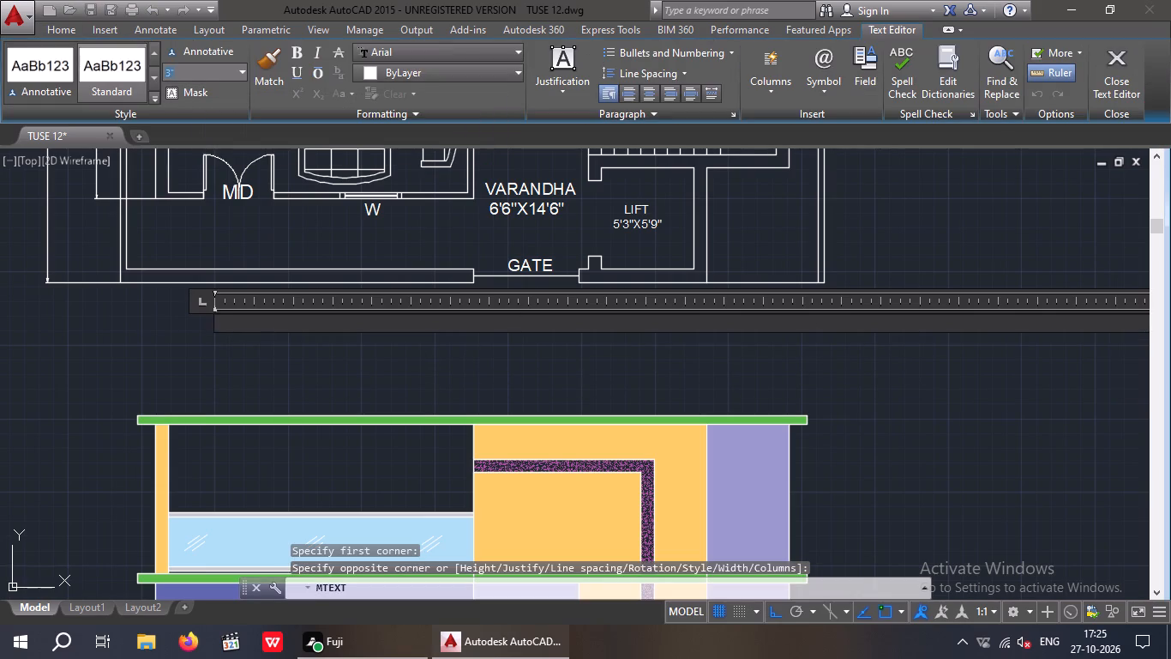
type("18")
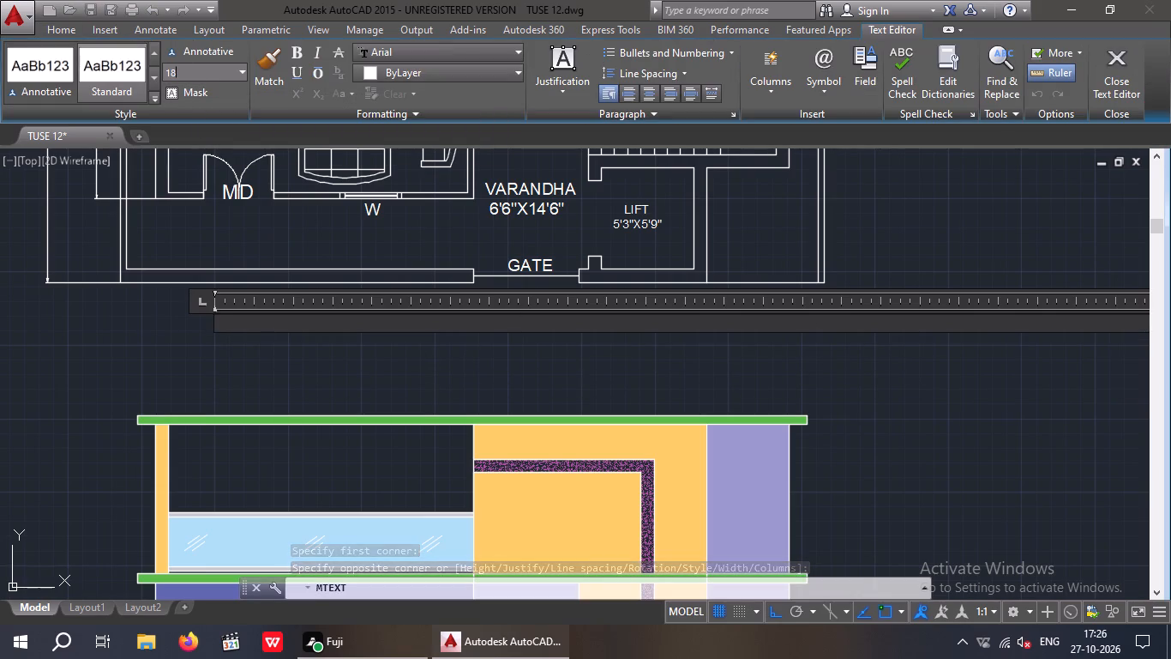
key("shift+quotedbl")
key("Return")
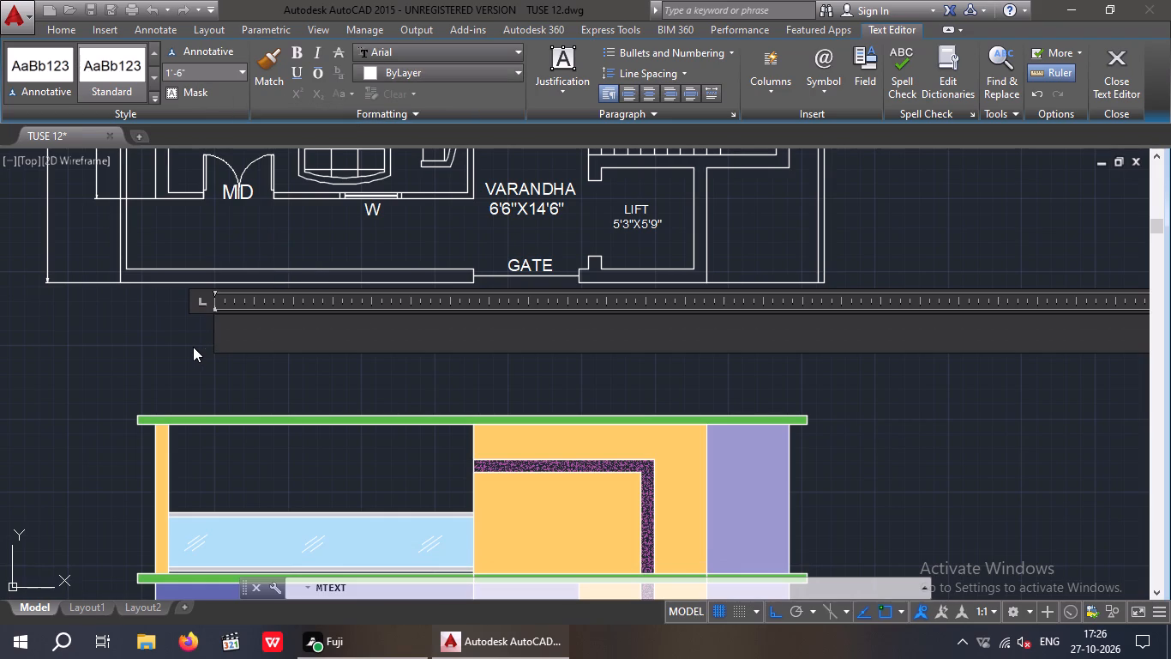
type("FLOOR")
key("space")
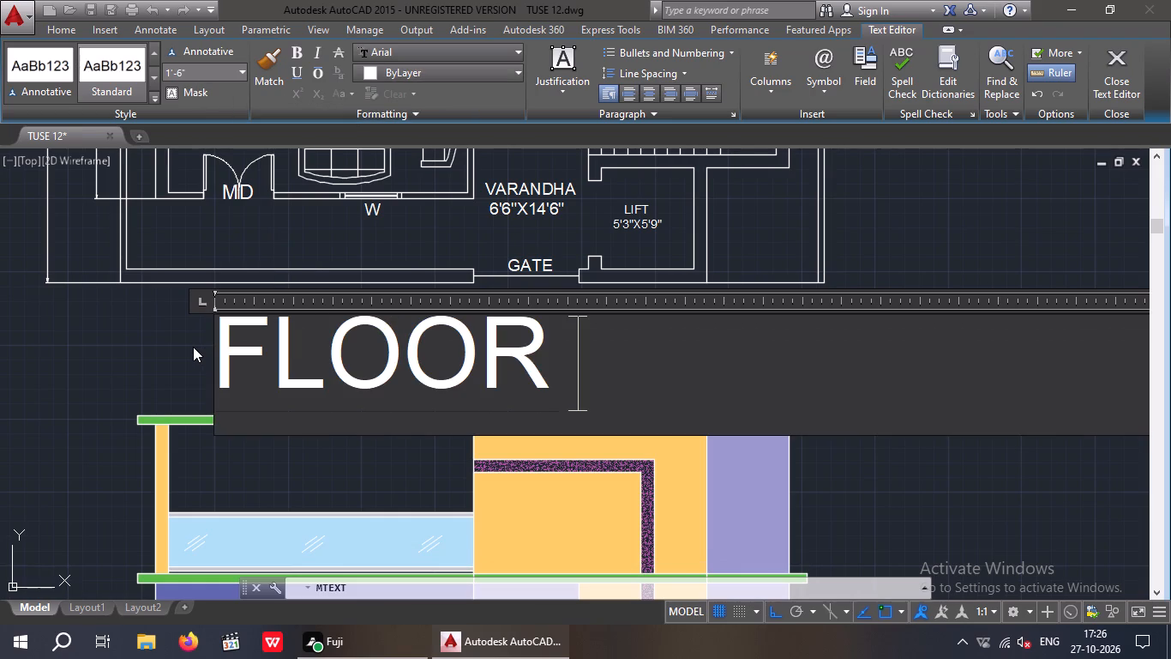
type("PL")
type("AN")
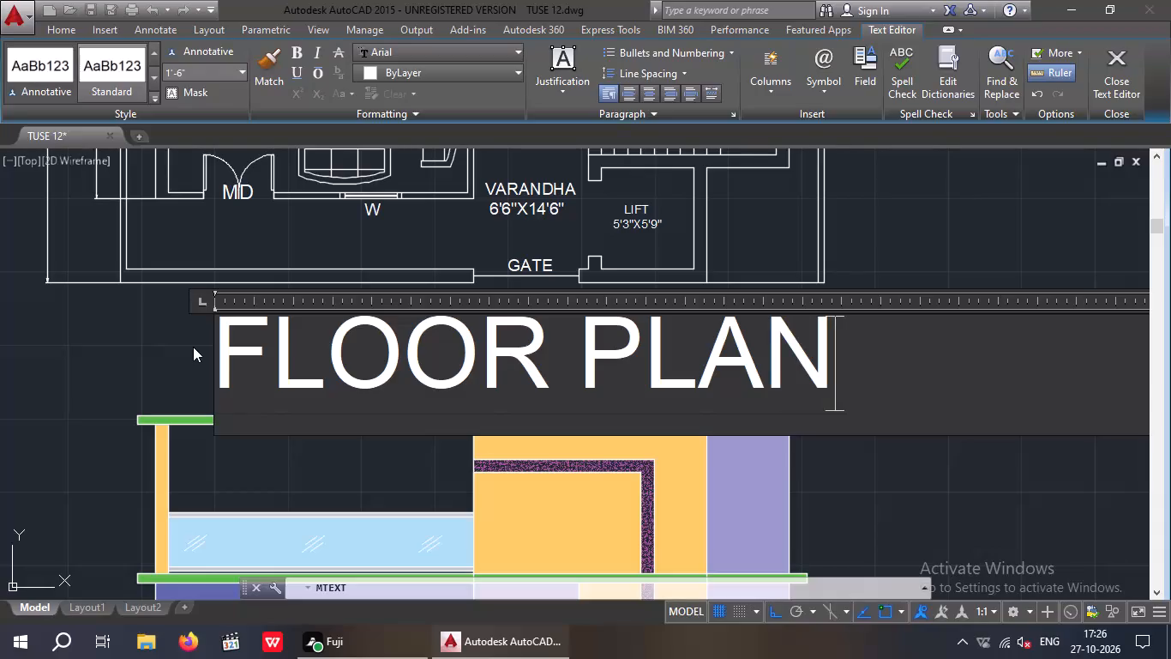
left_click(80, 397)
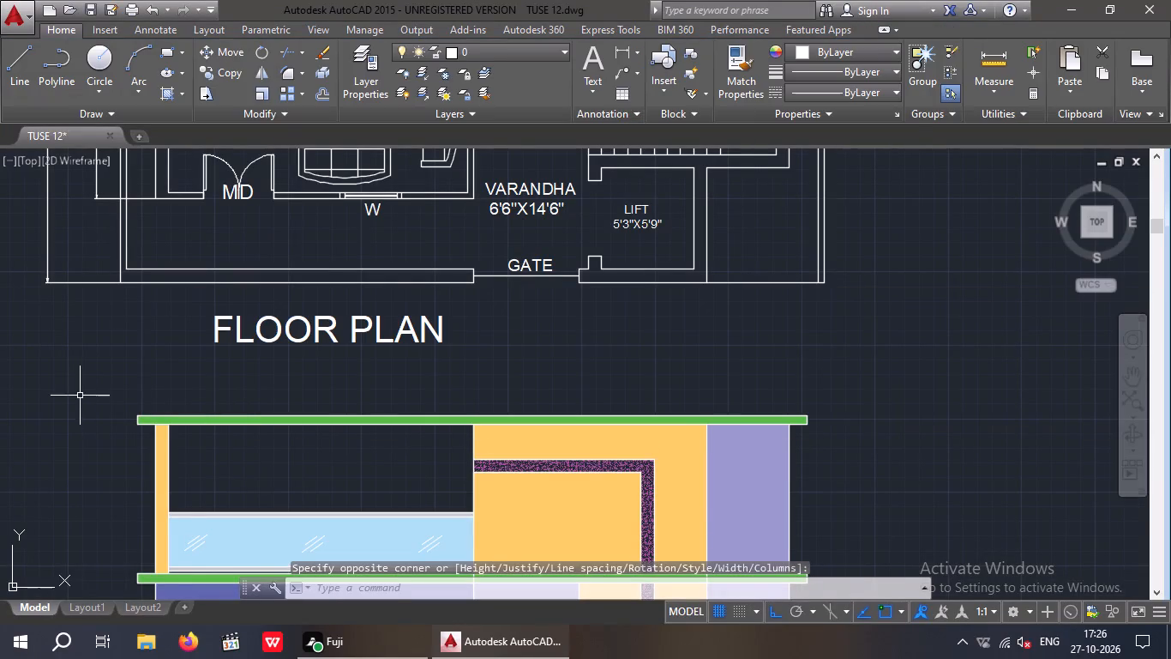
Move the FLOOR PLAN title horizontally to the right so it is centred beneath the floor plan.
scroll(219, 340, "up", 1)
left_click_drag(238, 390, 223, 380)
left_click(181, 297)
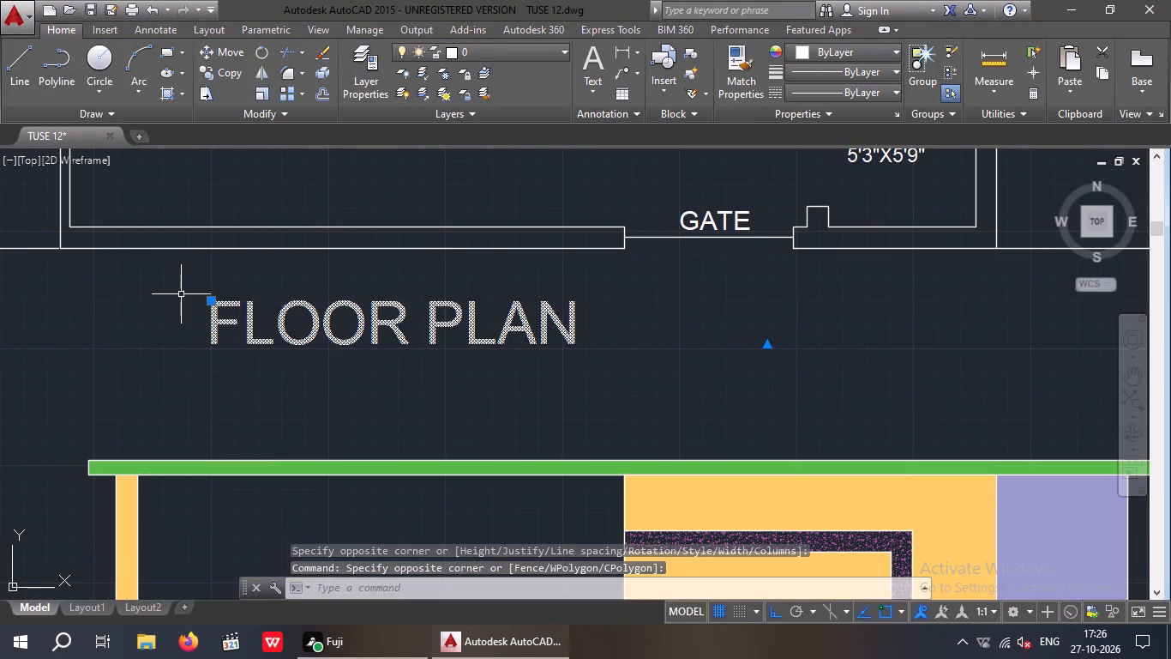
left_click(231, 52)
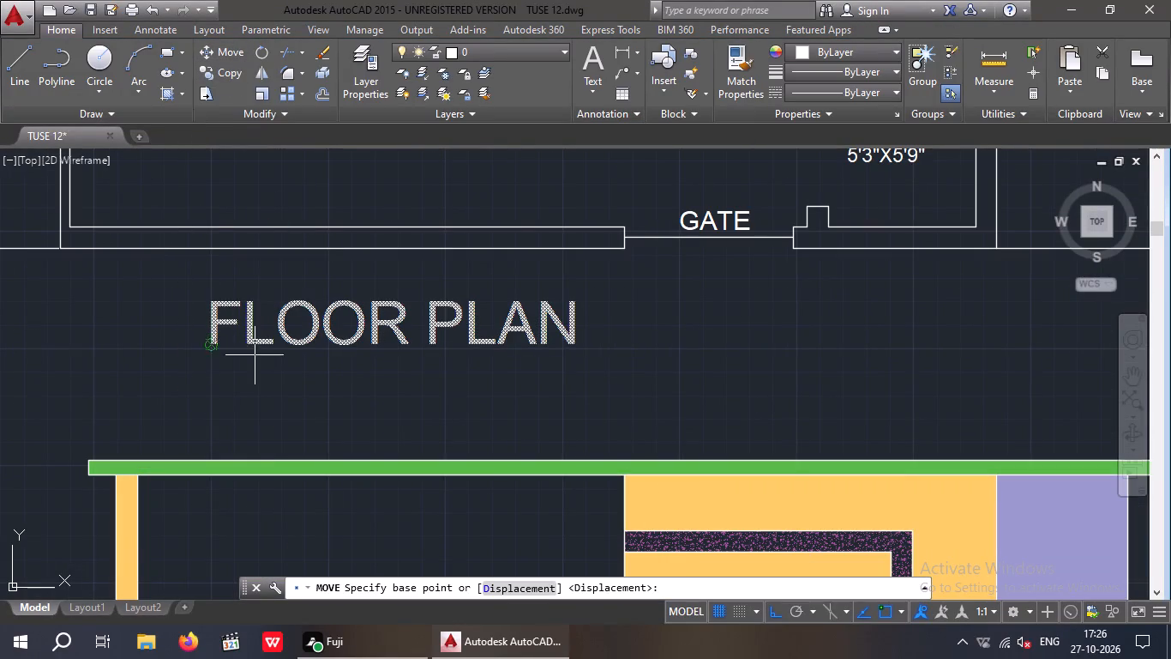
left_click(209, 344)
scroll(325, 346, "down", 1)
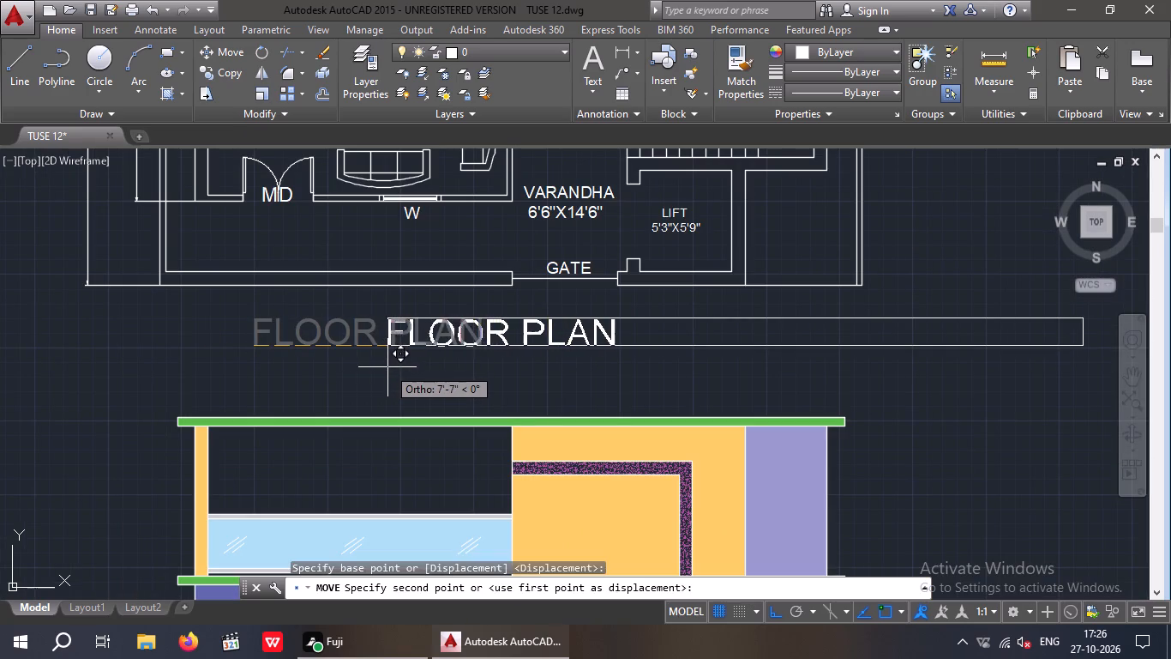
left_click(374, 367)
Save the drawing.
scroll(378, 360, "down", 3)
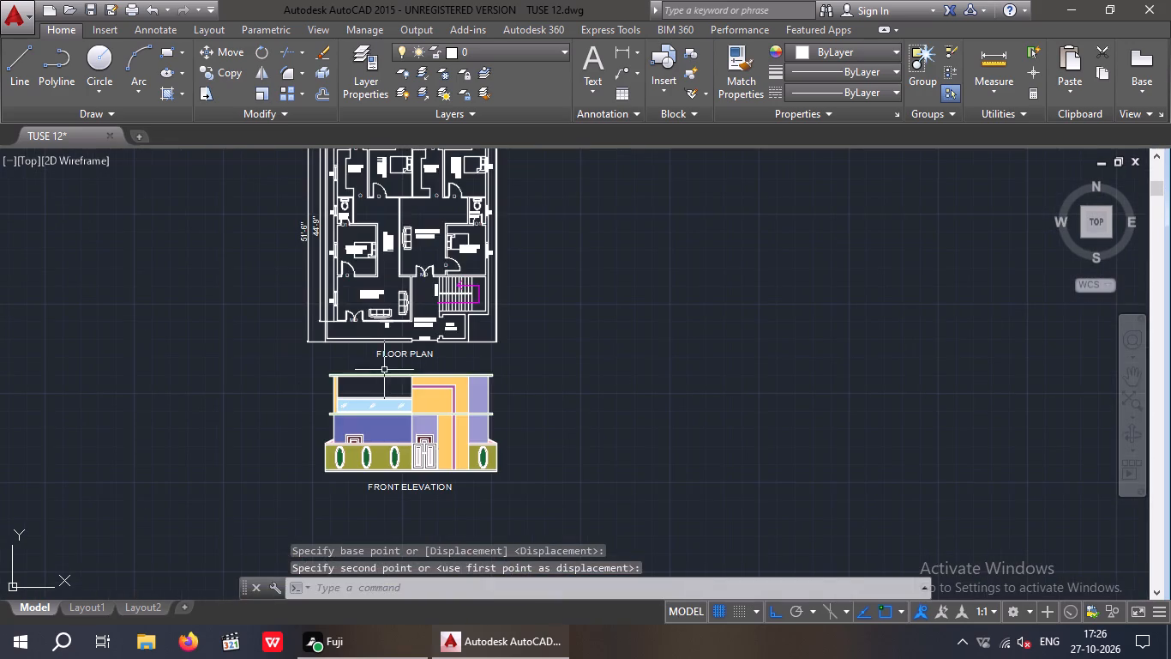
scroll(384, 360, "up", 3)
middle_click_drag(379, 385, 368, 503)
scroll(358, 419, "down", 1)
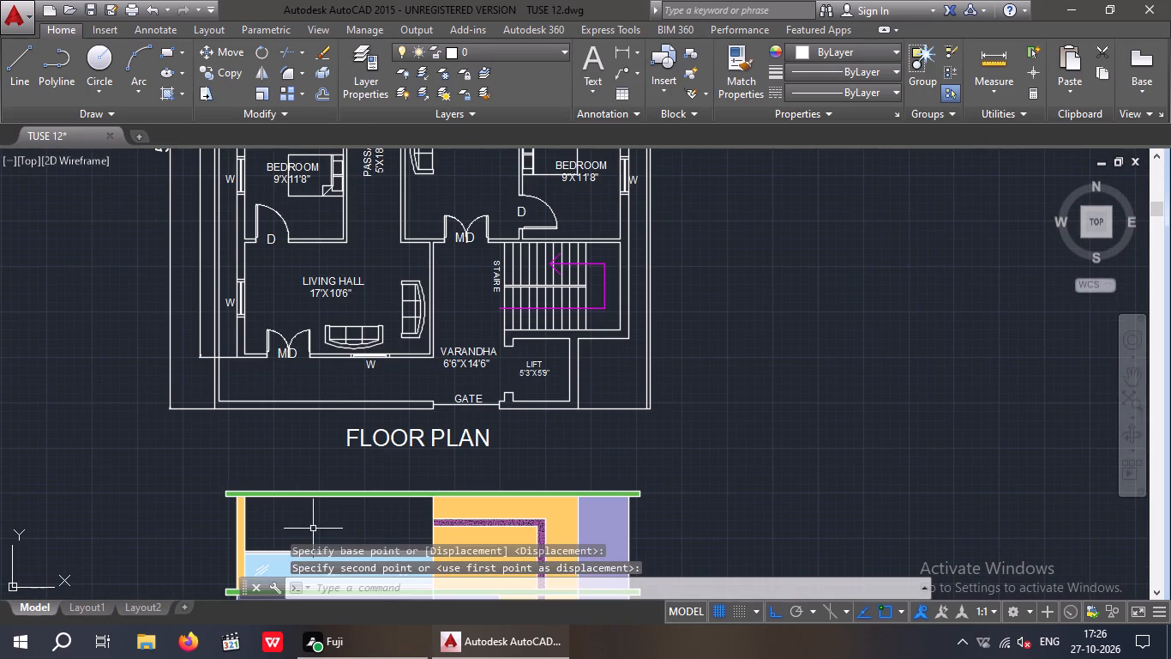
key("ctrl+s")
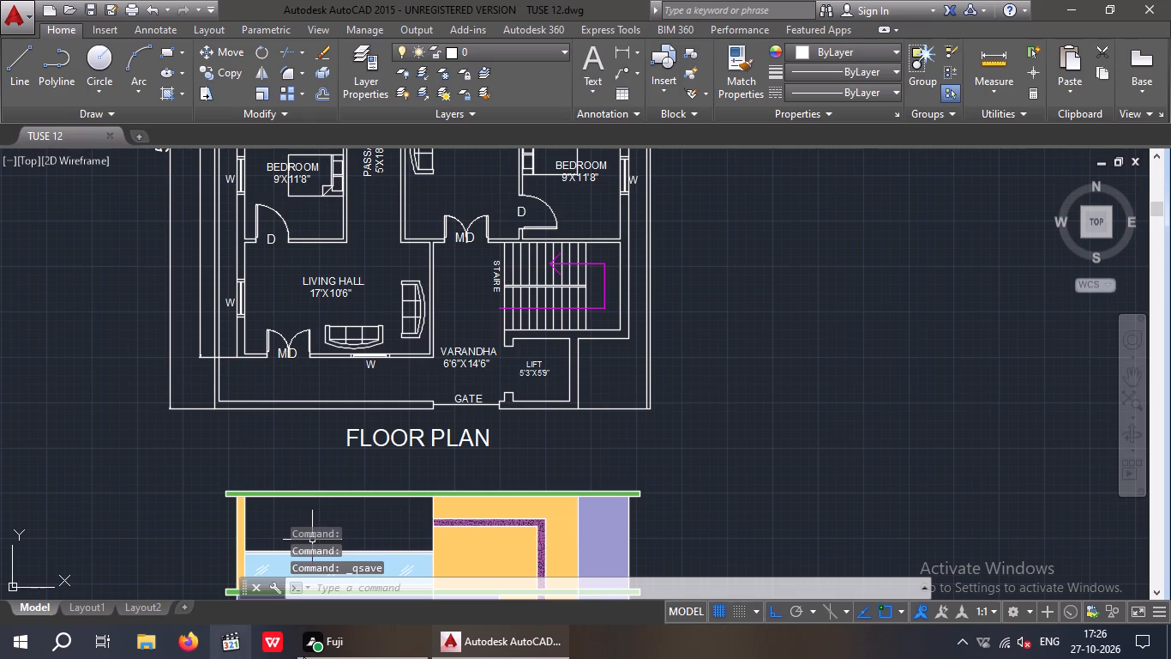
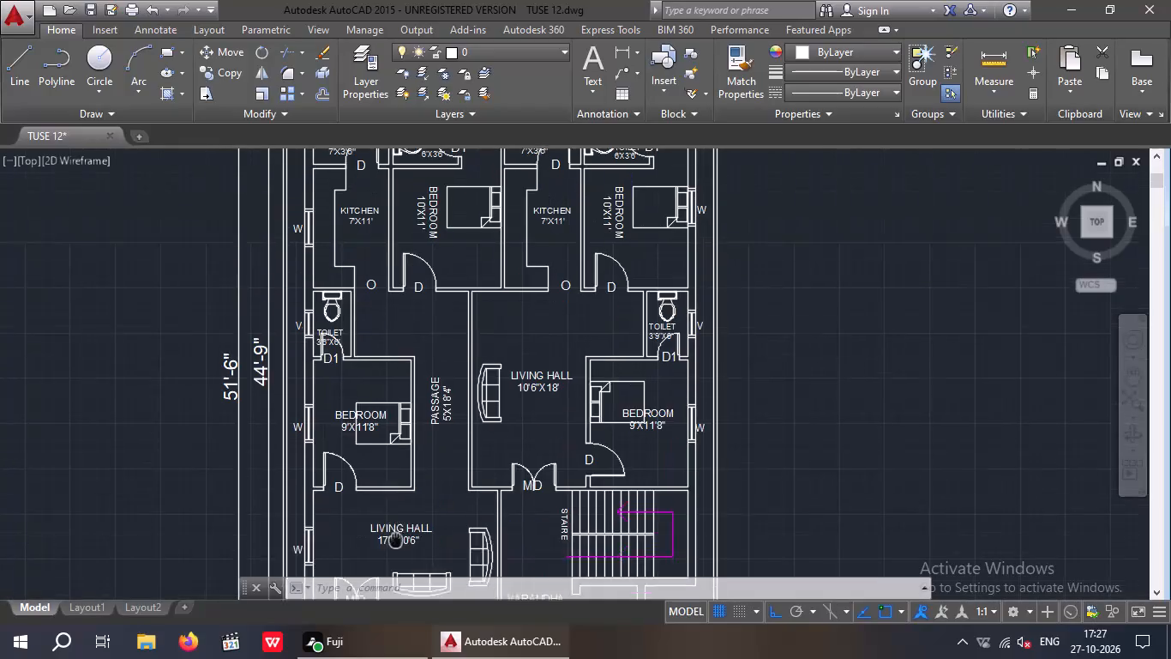
Change the colour of the outer boundary wall lines around the floor plan, including the wall ends at the gate, to grey 99,100,102.
middle_click_drag(398, 390, 395, 464)
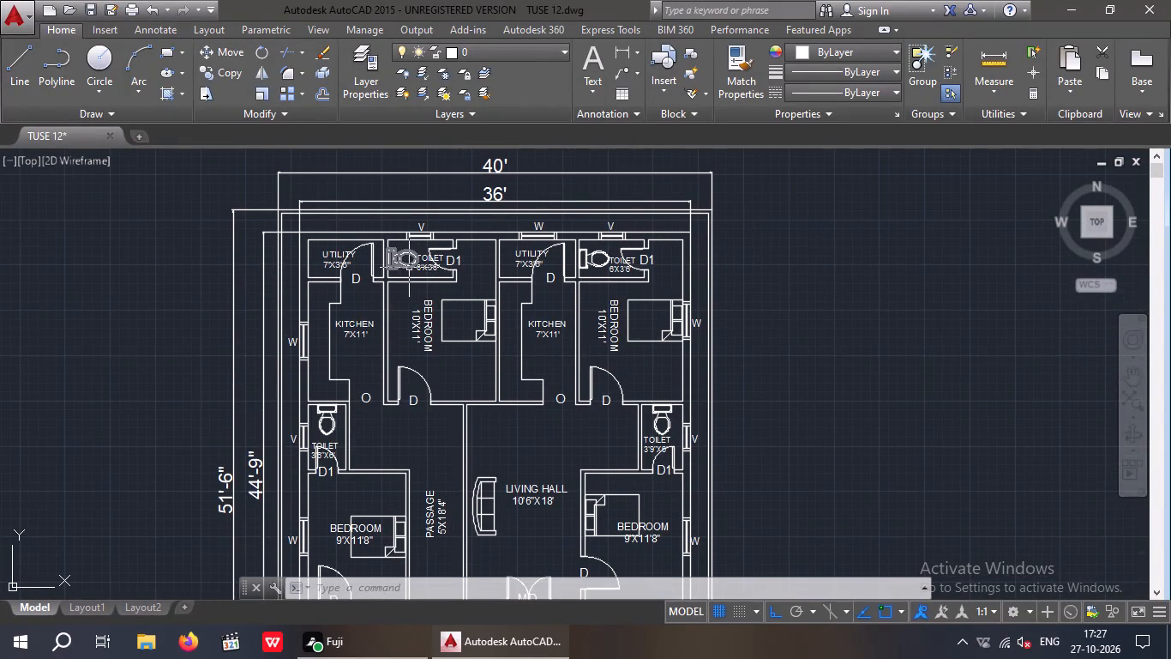
scroll(327, 233, "up", 3)
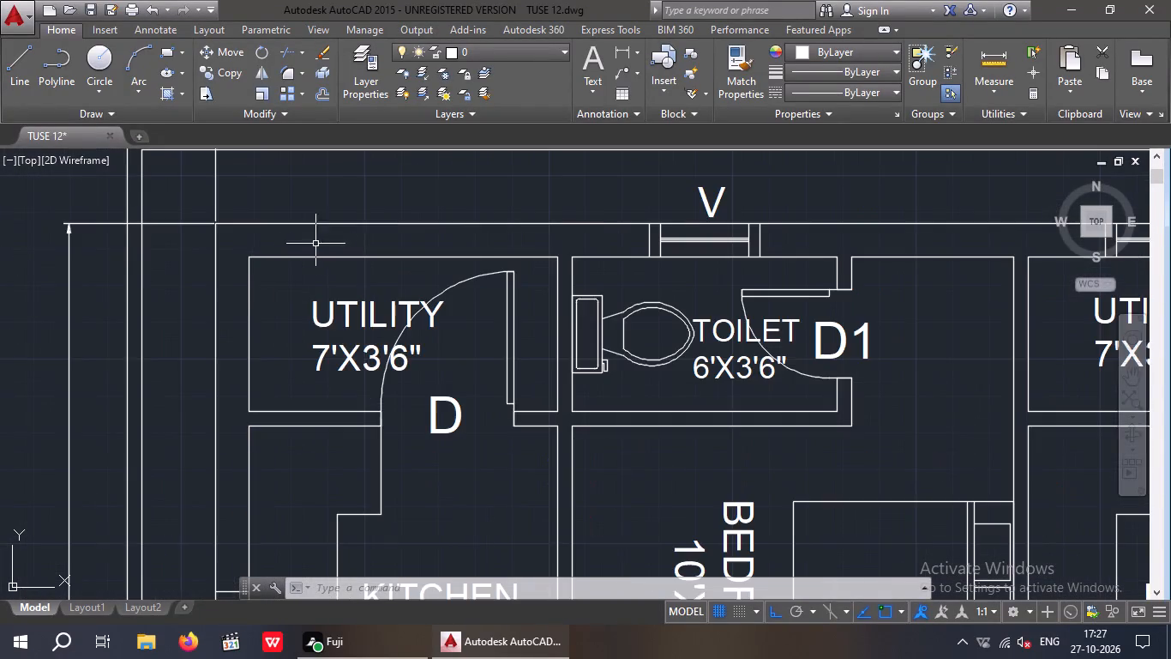
middle_click_drag(291, 289, 355, 415)
scroll(345, 371, "down", 1)
scroll(283, 308, "up", 2)
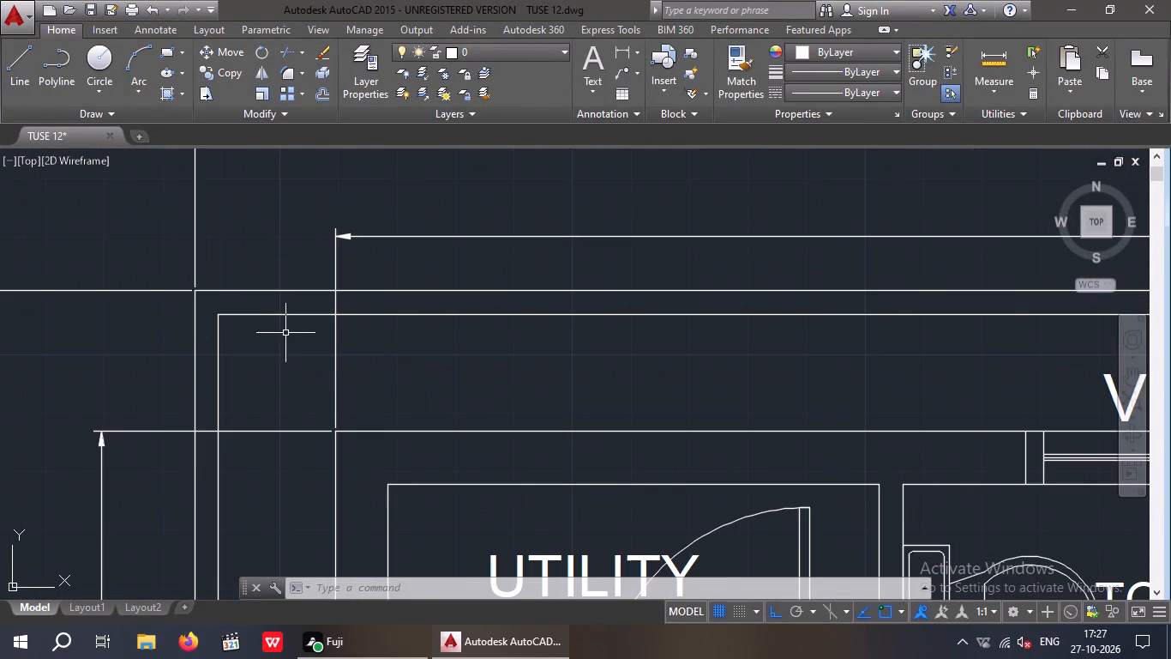
left_click_drag(285, 333, 278, 317)
left_click(269, 263)
left_click_drag(273, 333, 228, 357)
left_click(157, 372)
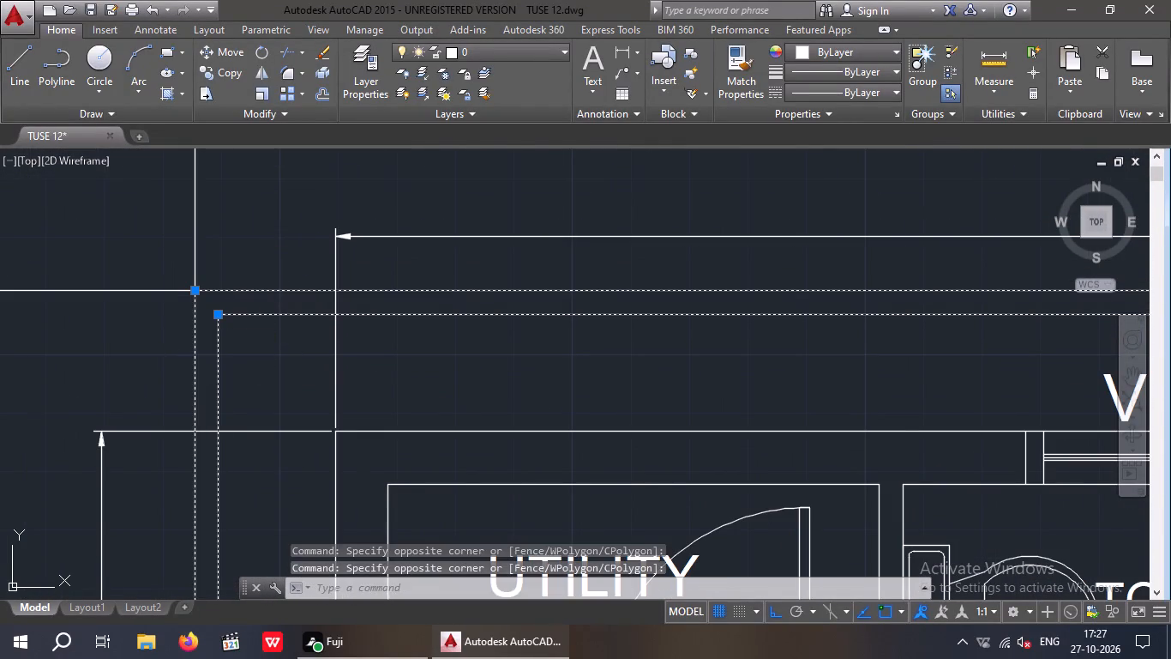
scroll(166, 322, "down", 2)
middle_click_drag(749, 348, 242, 305)
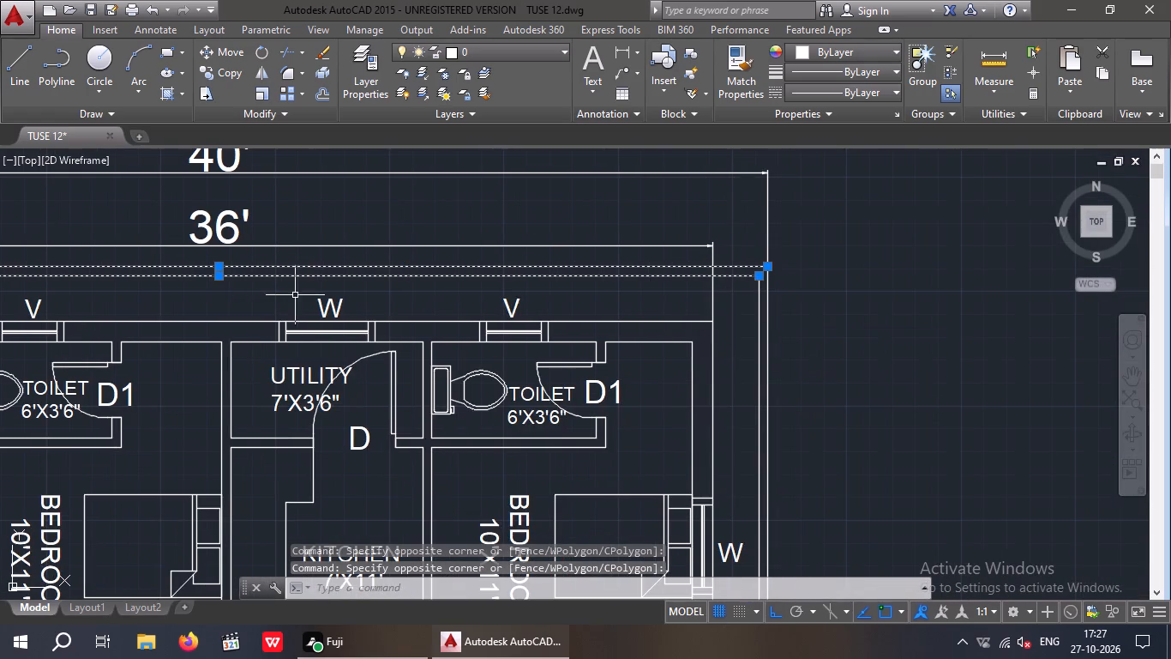
scroll(757, 327, "up", 2)
left_click_drag(847, 317, 762, 367)
left_click(753, 371)
scroll(750, 305, "down", 2)
middle_click_drag(814, 412, 753, 251)
scroll(760, 249, "down", 3)
middle_click_drag(788, 445, 757, 250)
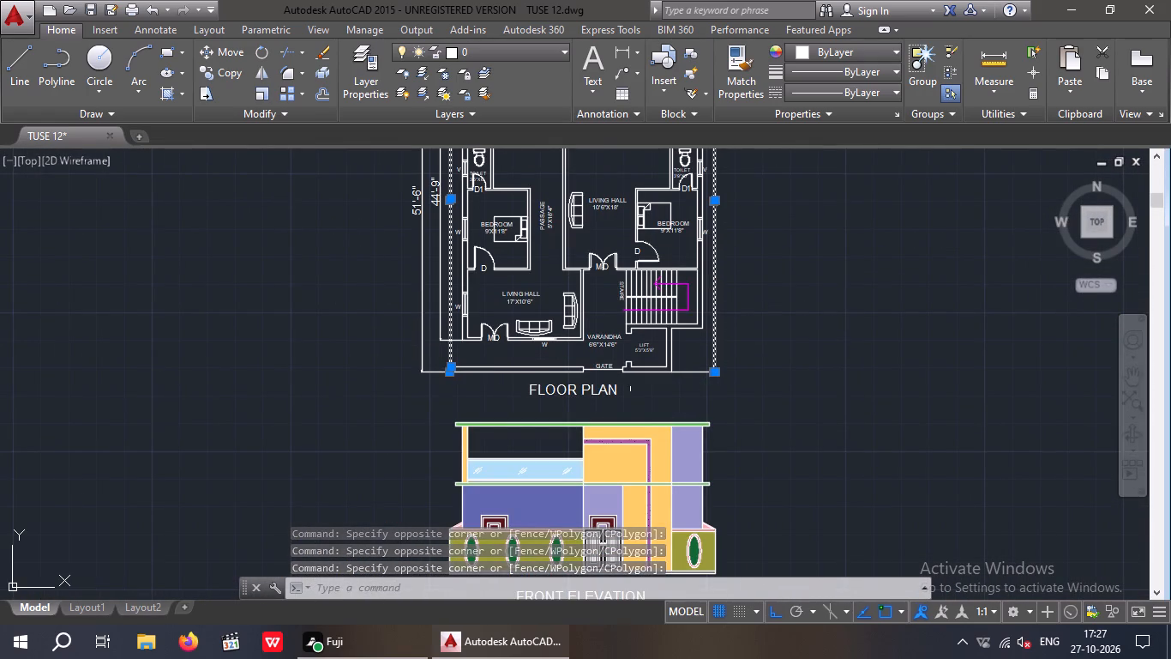
scroll(470, 375, "up", 3)
left_click(463, 389)
left_click(462, 340)
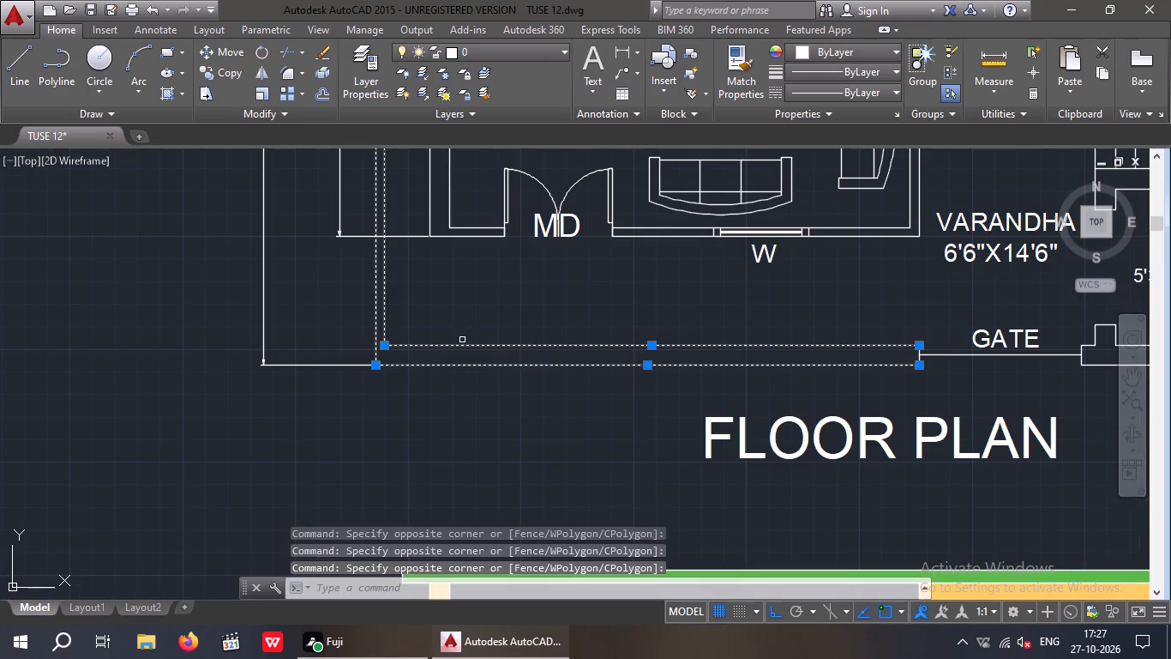
scroll(479, 339, "down", 2)
scroll(785, 371, "up", 3)
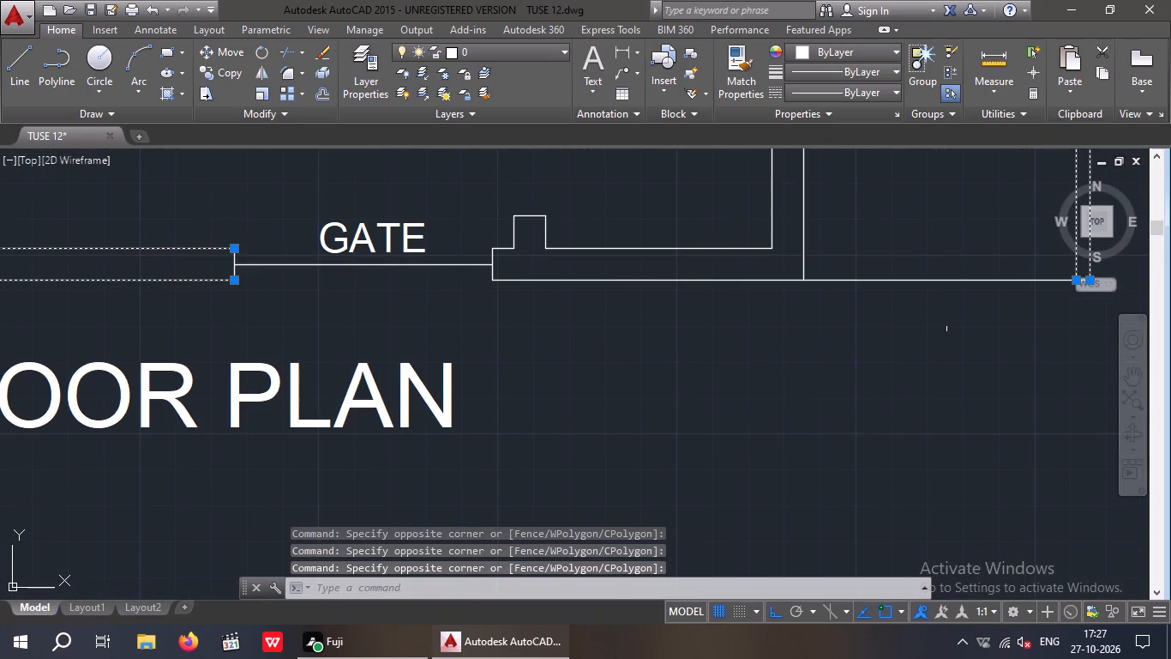
left_click_drag(946, 336, 939, 329)
left_click(922, 264)
scroll(917, 317, "down", 2)
scroll(735, 300, "up", 3)
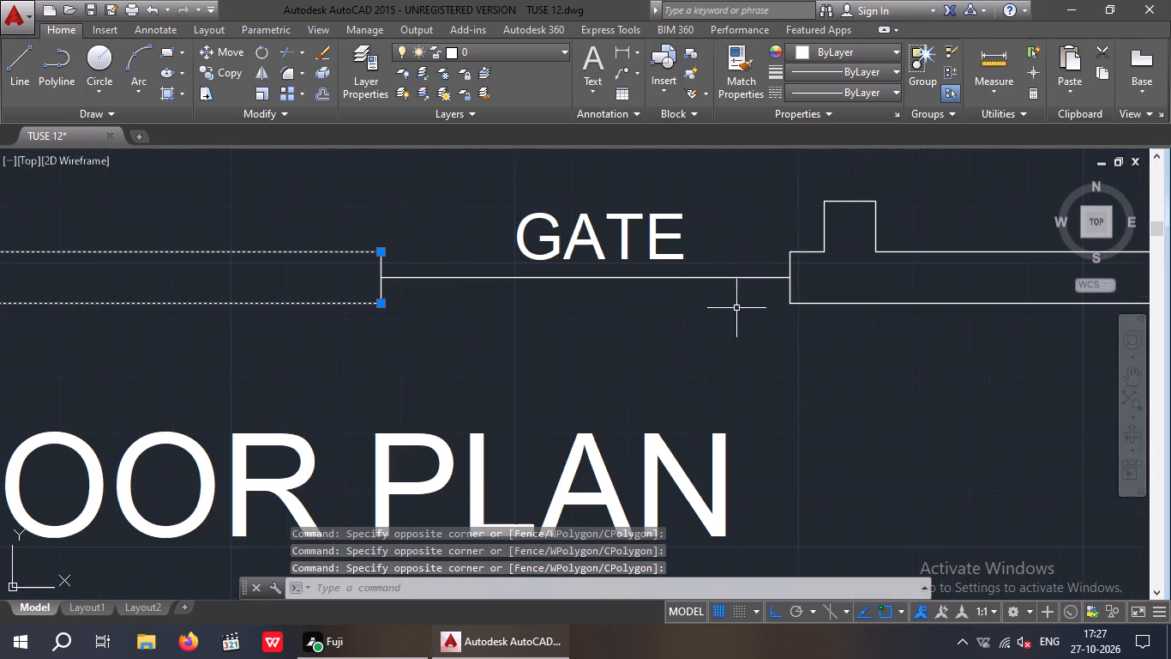
left_click(880, 338)
left_click(849, 289)
scroll(802, 272, "up", 3)
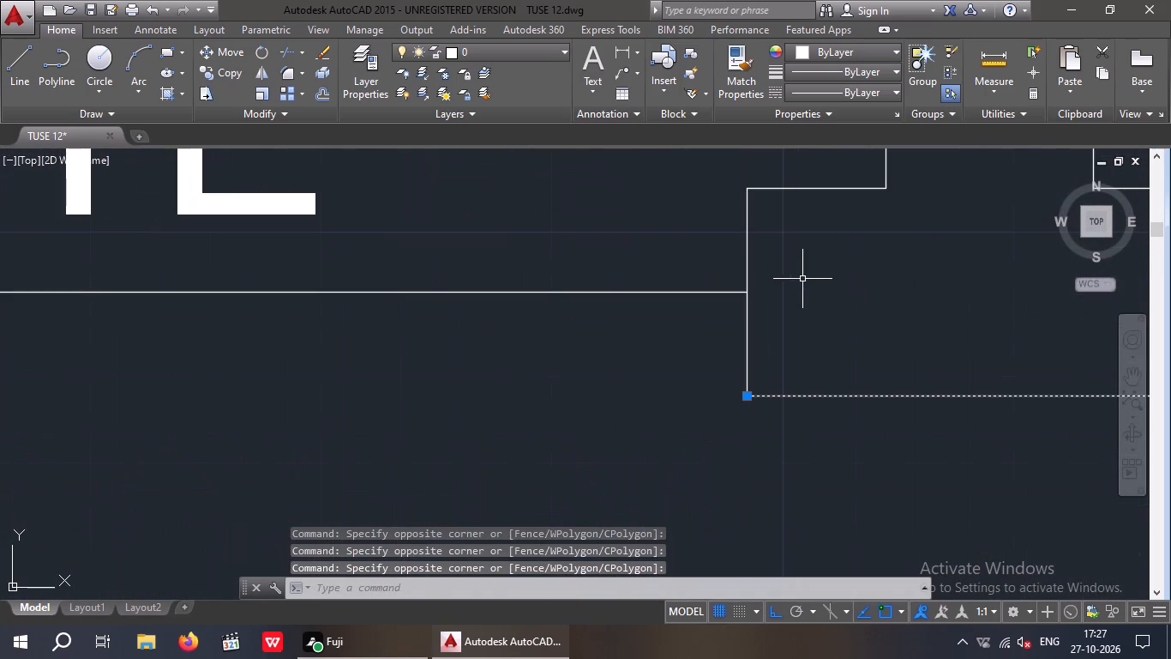
left_click_drag(792, 233, 754, 239)
left_click(717, 233)
scroll(717, 233, "down", 3)
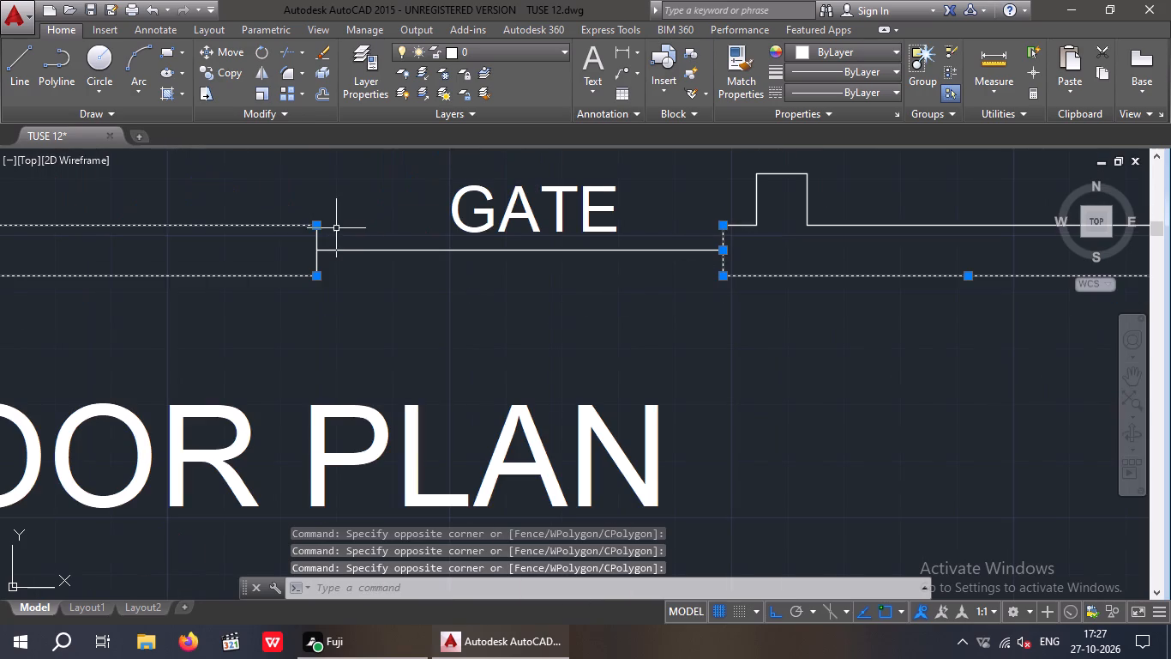
scroll(313, 248, "up", 3)
left_click_drag(363, 190, 275, 206)
left_click(275, 206)
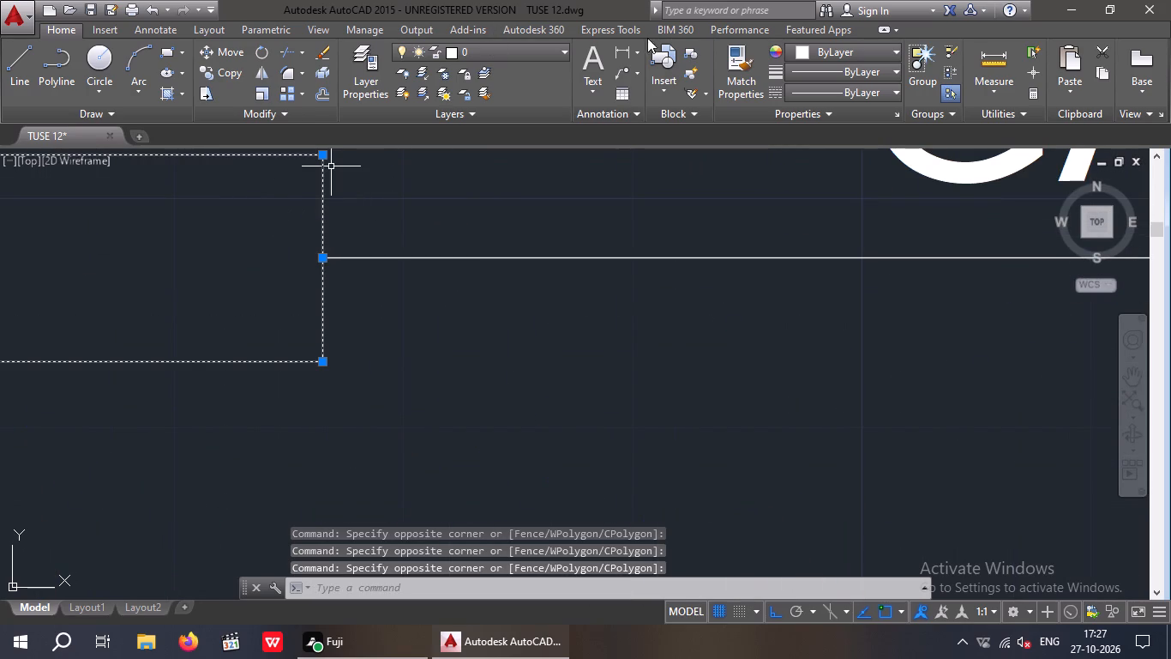
left_click(817, 56)
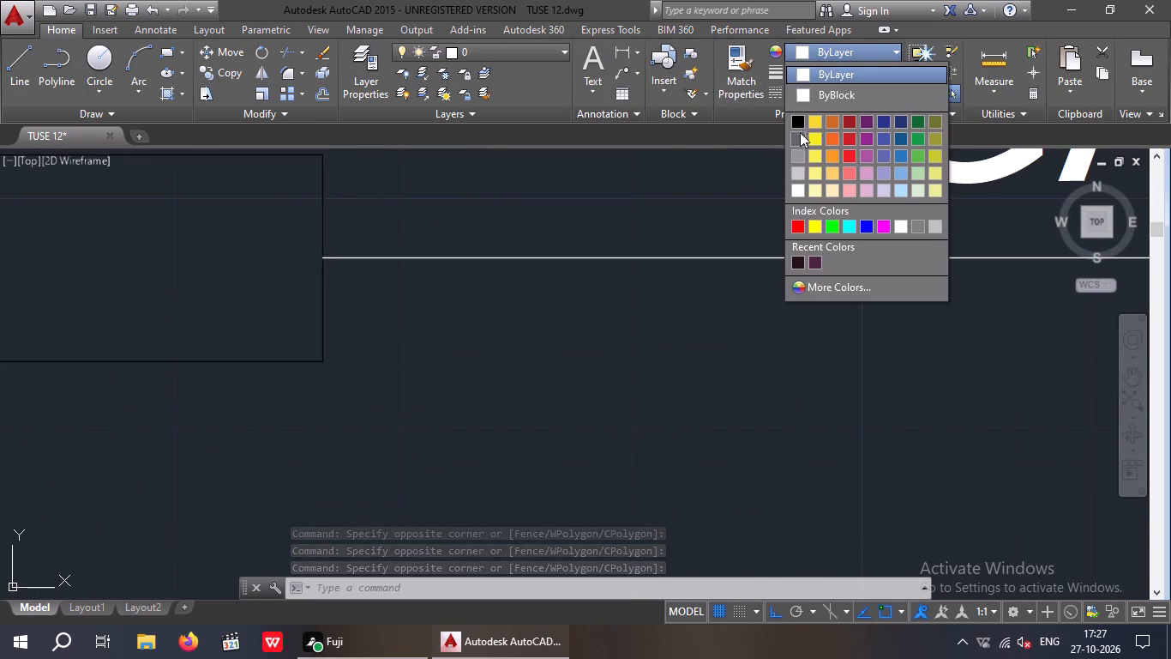
left_click(799, 135)
scroll(628, 305, "down", 2)
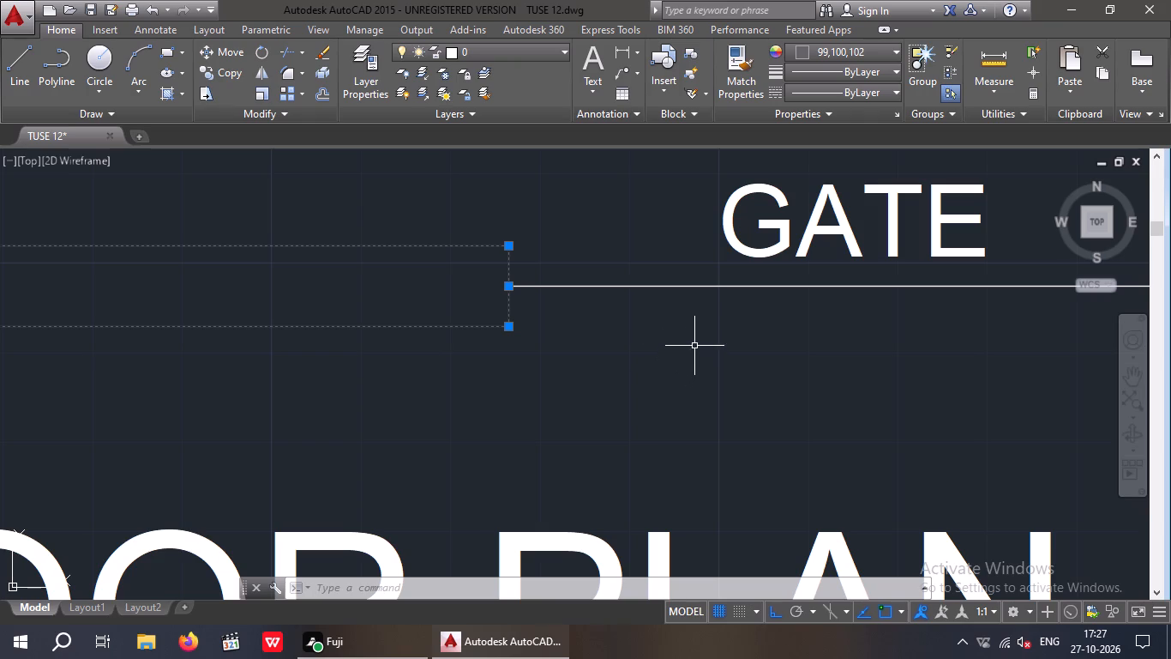
key("Escape")
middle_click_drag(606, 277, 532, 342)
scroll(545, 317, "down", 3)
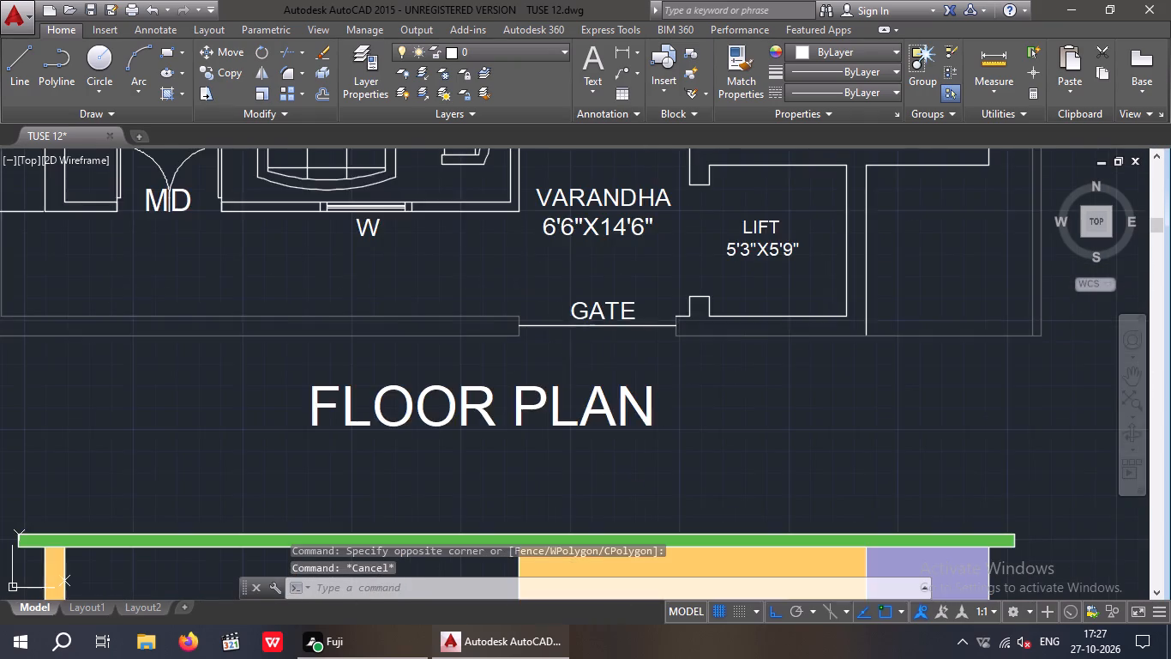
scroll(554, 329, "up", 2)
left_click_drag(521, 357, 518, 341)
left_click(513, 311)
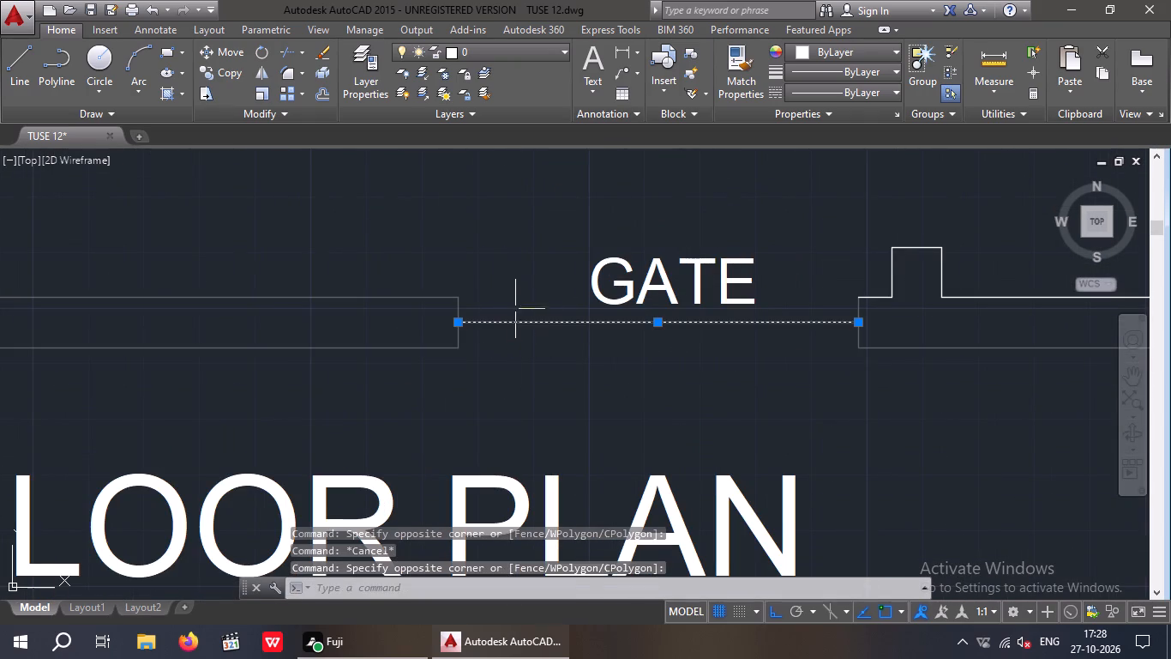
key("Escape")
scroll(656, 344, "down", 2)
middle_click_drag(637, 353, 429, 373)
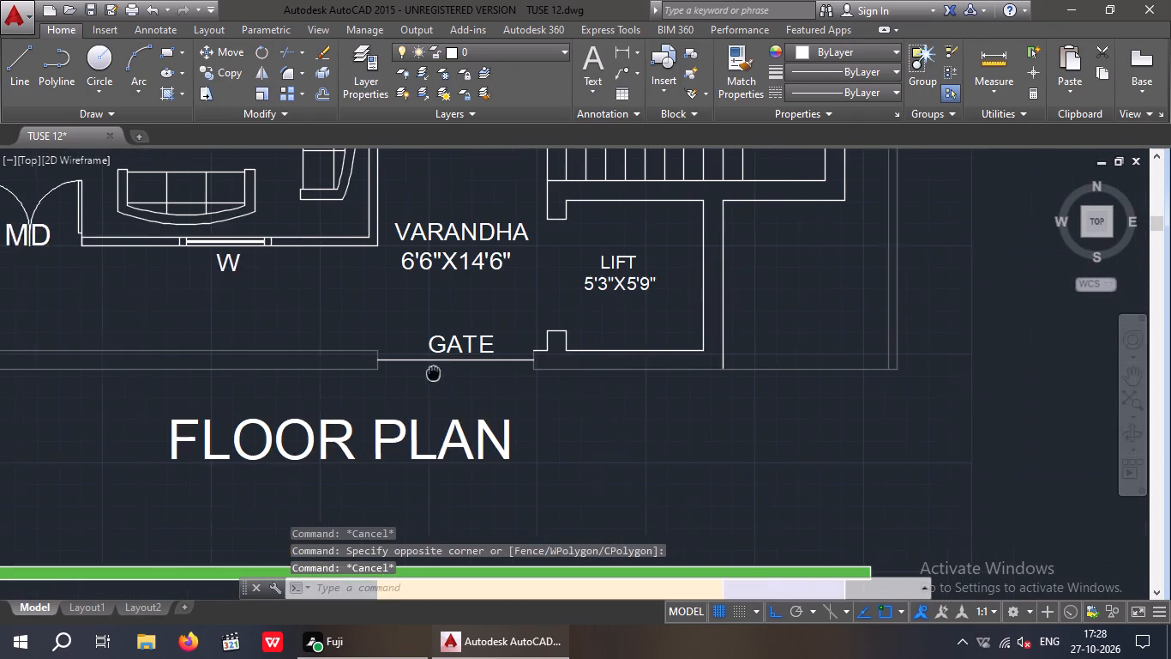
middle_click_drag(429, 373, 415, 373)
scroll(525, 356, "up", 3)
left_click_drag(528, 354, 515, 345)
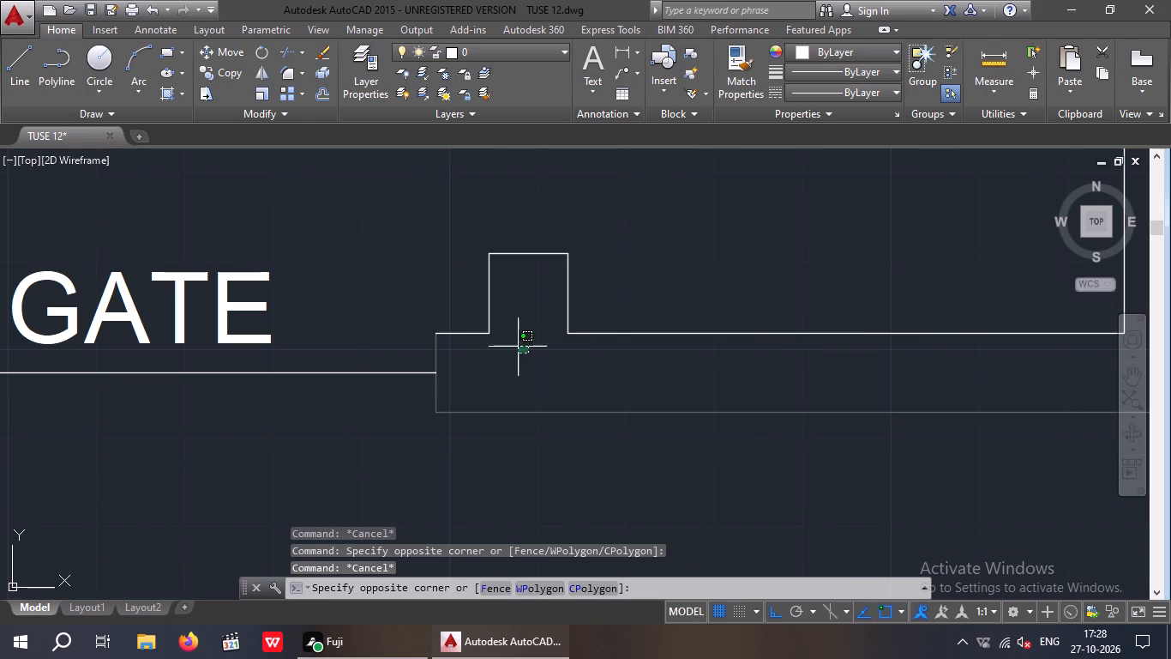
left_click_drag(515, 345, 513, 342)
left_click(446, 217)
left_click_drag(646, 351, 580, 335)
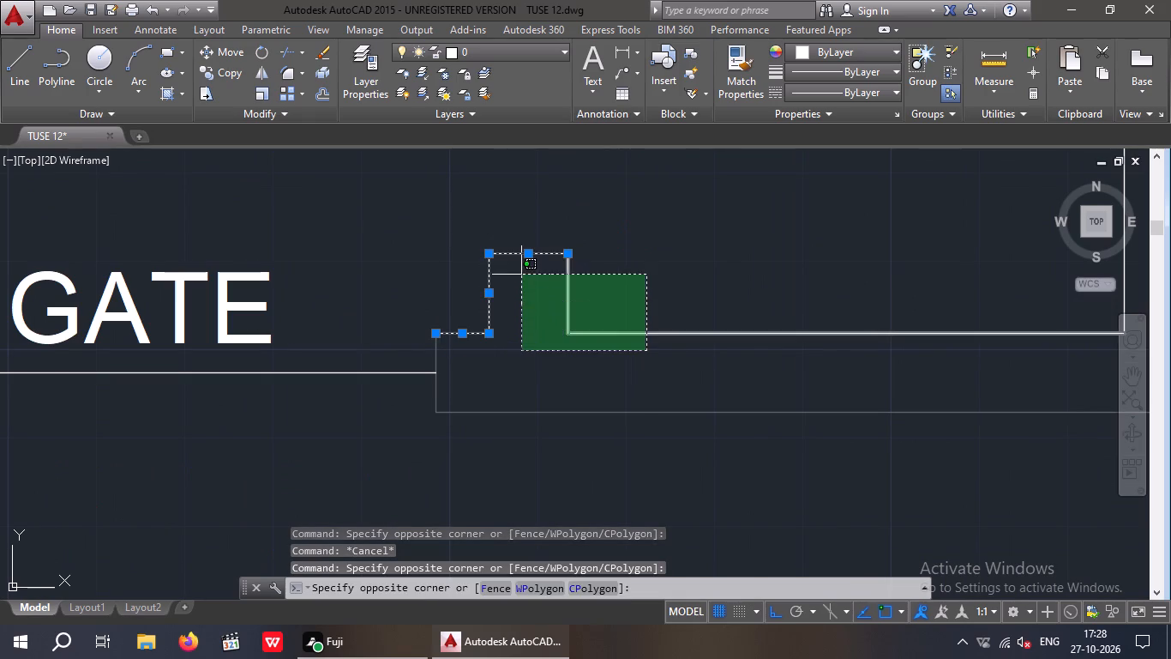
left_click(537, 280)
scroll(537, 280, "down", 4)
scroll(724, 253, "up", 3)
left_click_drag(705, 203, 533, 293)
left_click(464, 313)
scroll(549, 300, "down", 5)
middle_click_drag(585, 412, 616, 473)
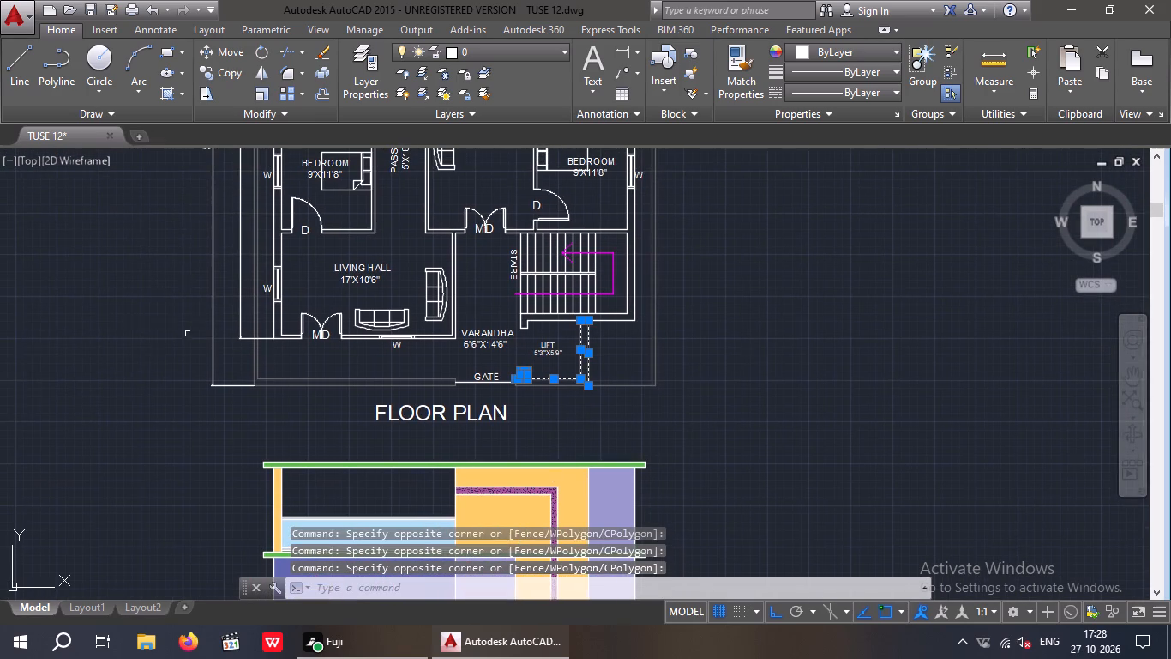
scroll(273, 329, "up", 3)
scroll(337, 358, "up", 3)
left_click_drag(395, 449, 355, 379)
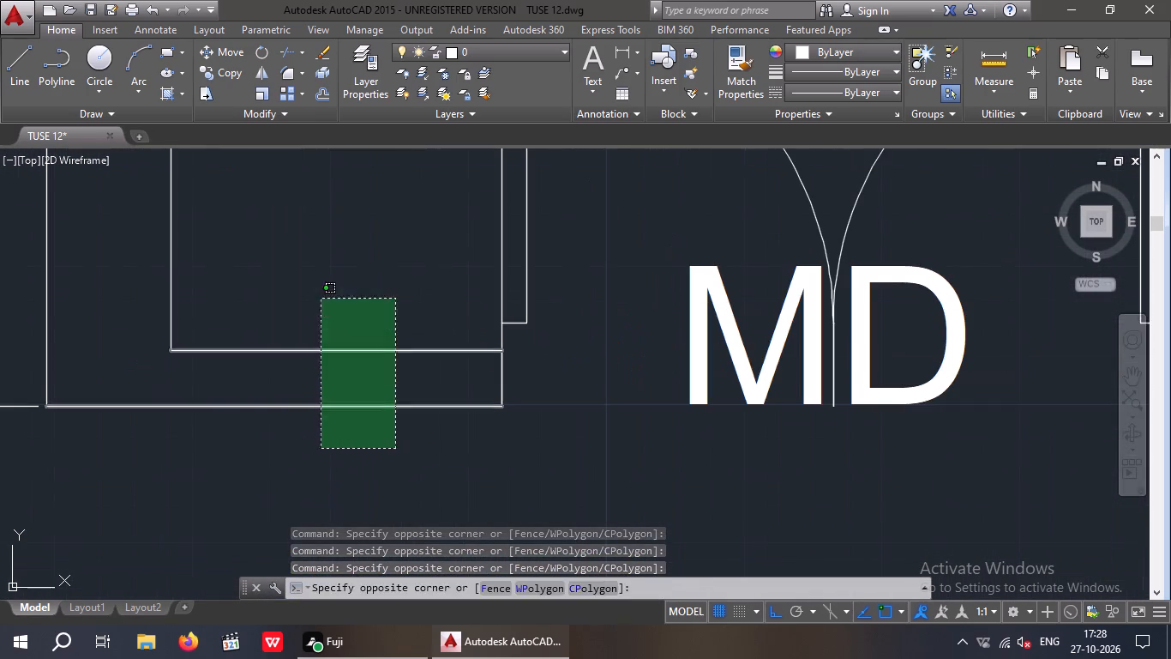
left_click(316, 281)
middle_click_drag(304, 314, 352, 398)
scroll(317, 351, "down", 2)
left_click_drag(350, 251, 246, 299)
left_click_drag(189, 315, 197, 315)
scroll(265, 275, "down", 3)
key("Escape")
Change the colour of the seven windows marked W in the walls of the living hall, bedrooms, kitchen and utility to orange.
scroll(276, 245, "up", 3)
middle_click_drag(288, 337, 316, 449)
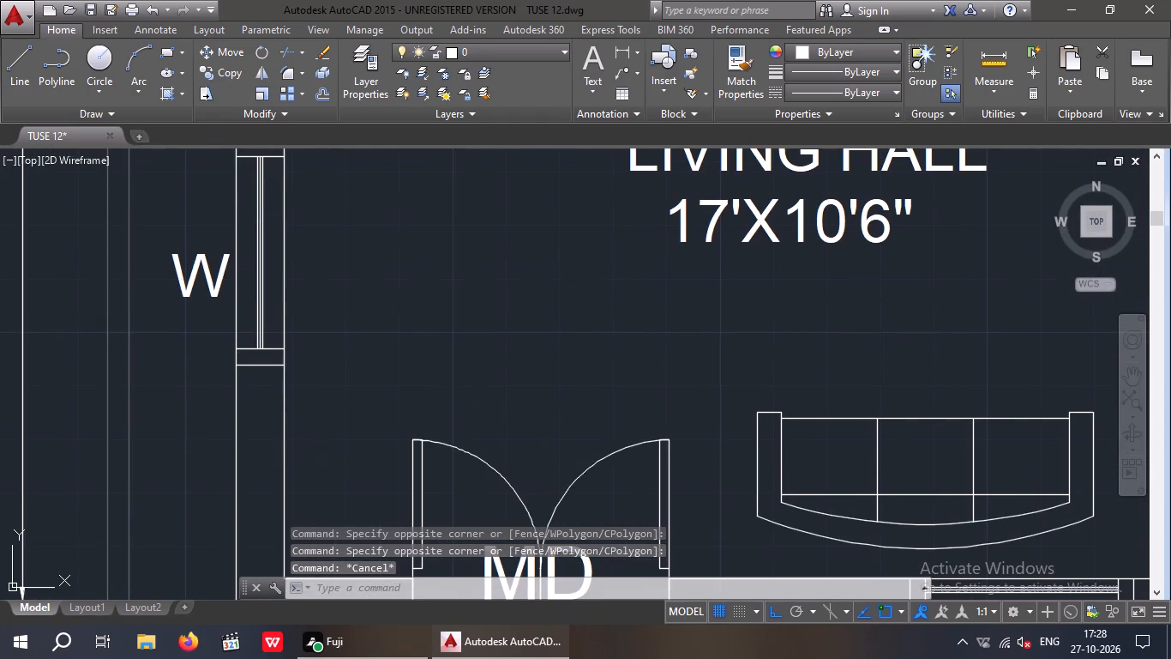
scroll(311, 329, "down", 2)
scroll(279, 280, "up", 1)
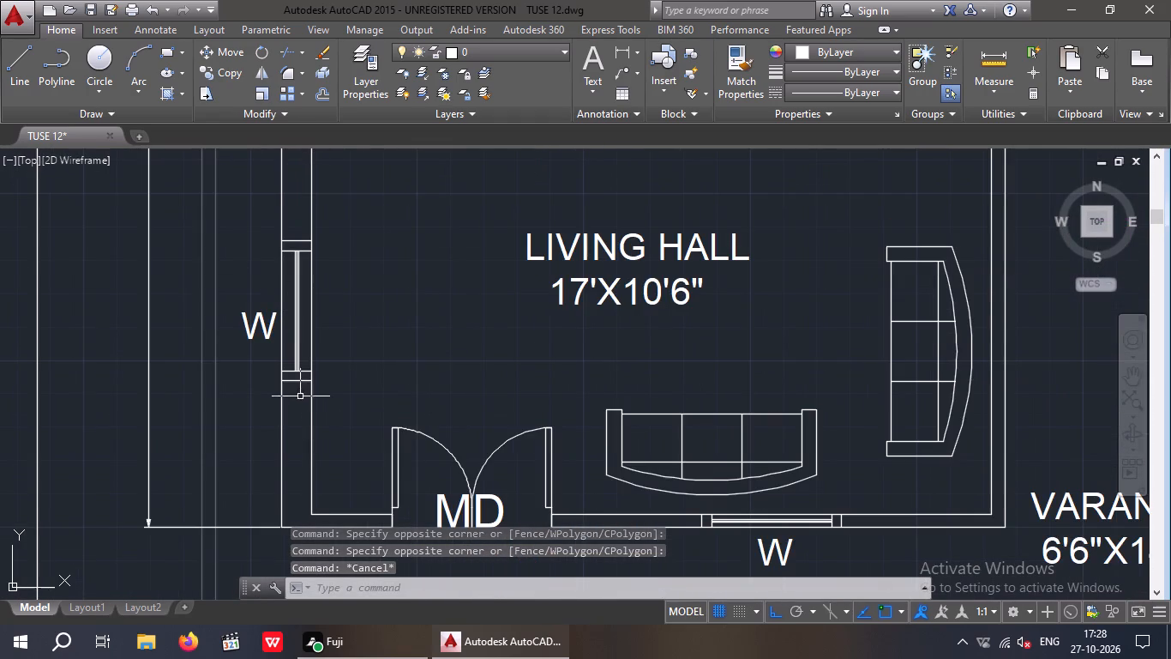
left_click(303, 386)
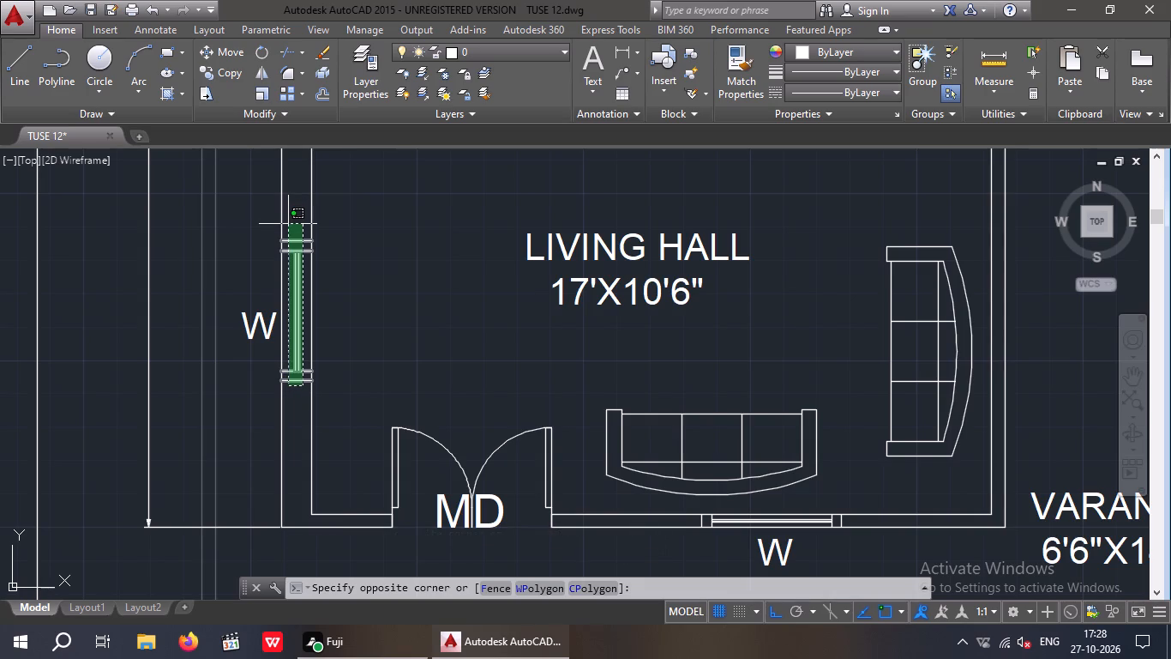
left_click(288, 224)
middle_click_drag(616, 348, 353, 223)
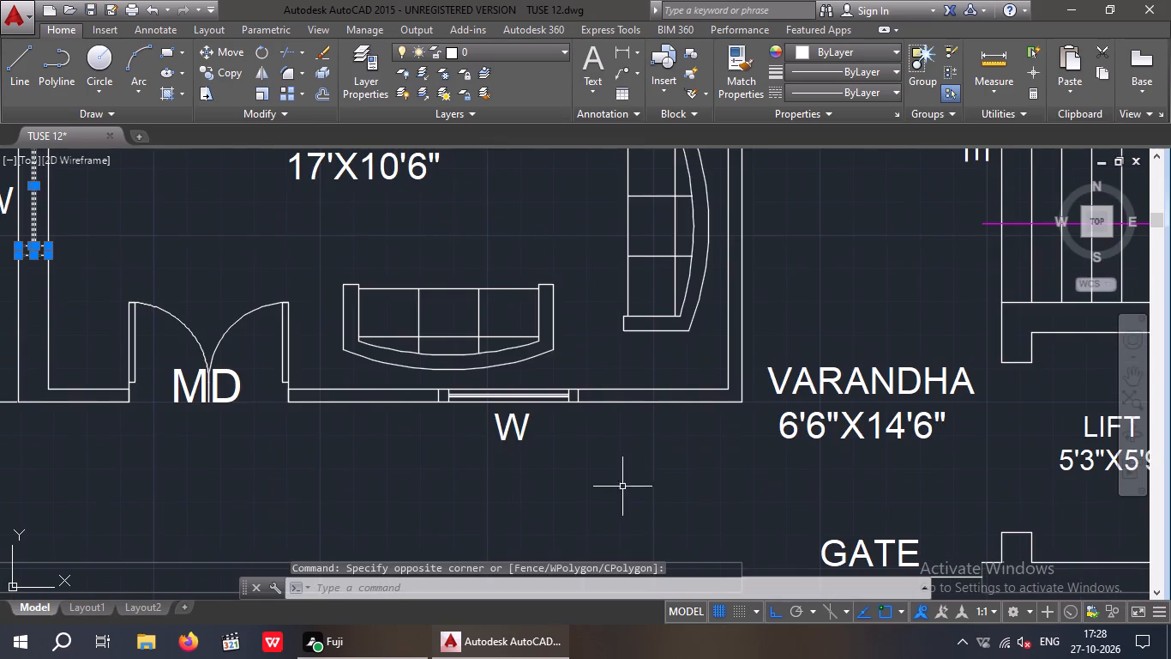
scroll(465, 411, "up", 3)
middle_click_drag(558, 402, 445, 383)
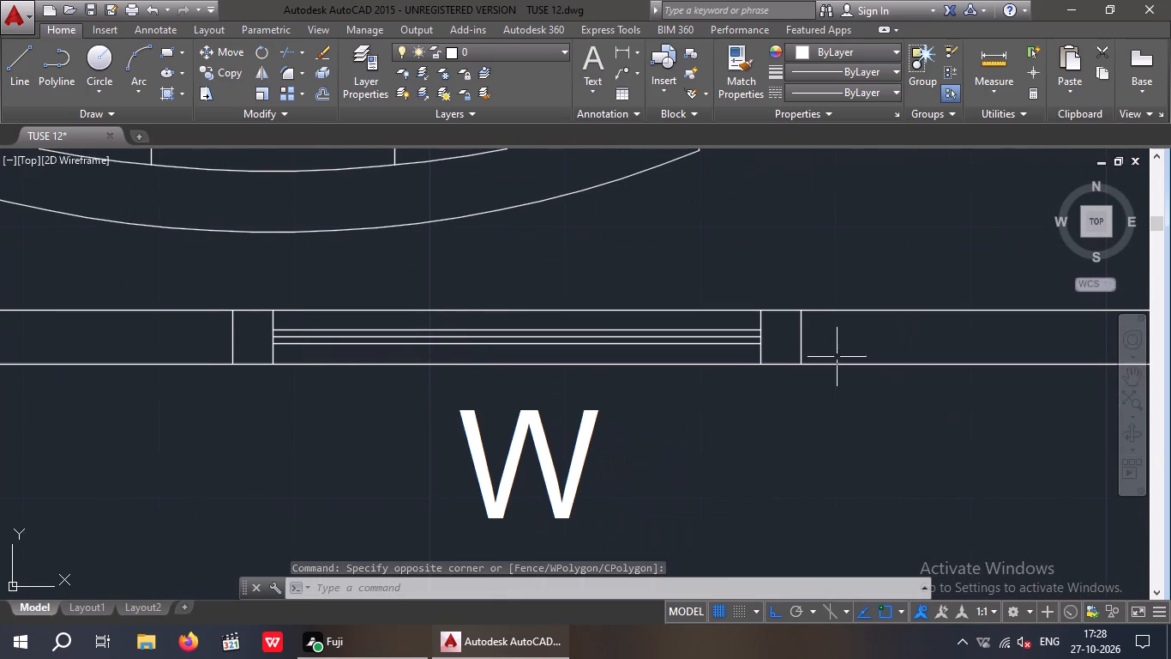
left_click_drag(818, 321, 805, 325)
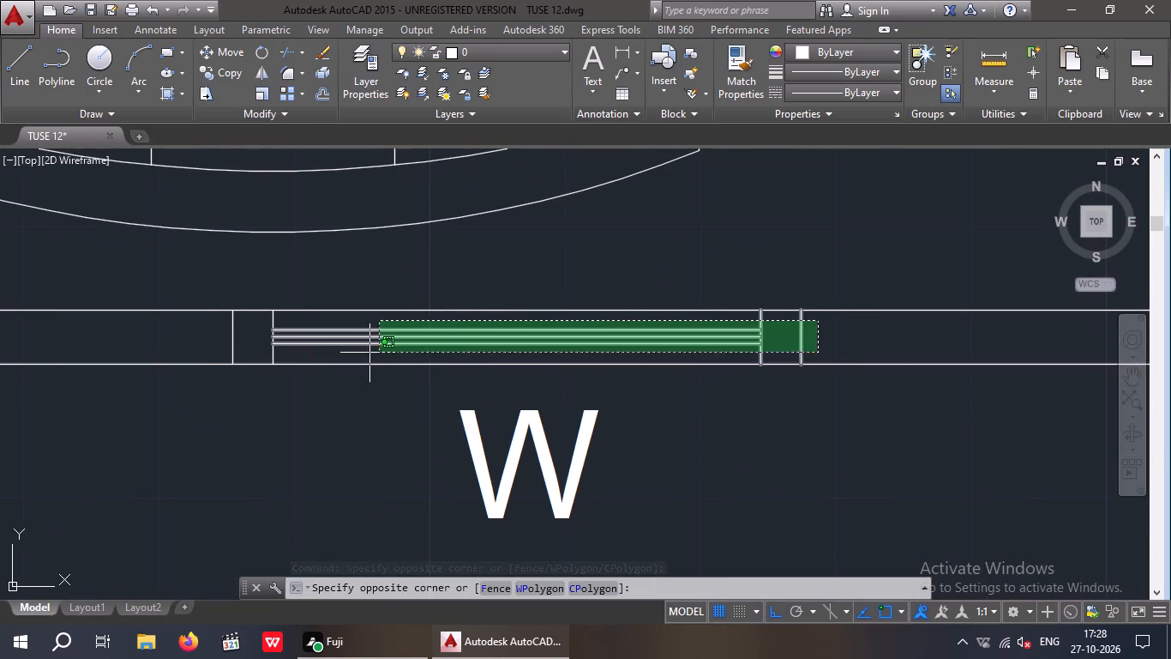
left_click(180, 349)
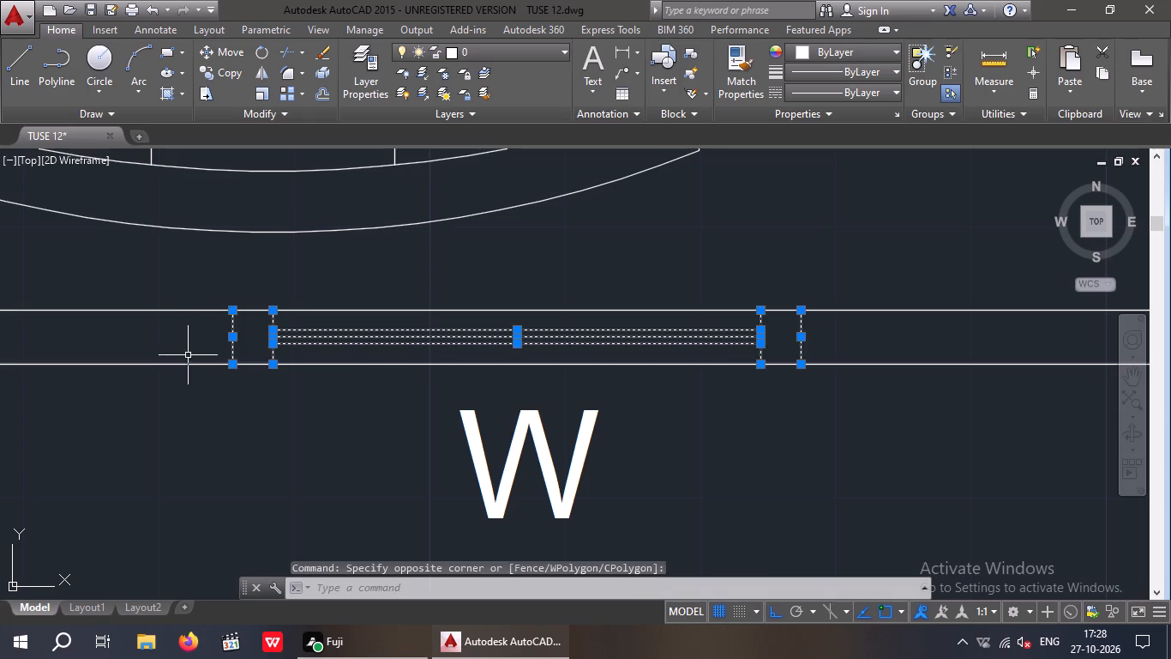
scroll(222, 348, "down", 3)
scroll(334, 417, "down", 2)
middle_click_drag(413, 512, 458, 571)
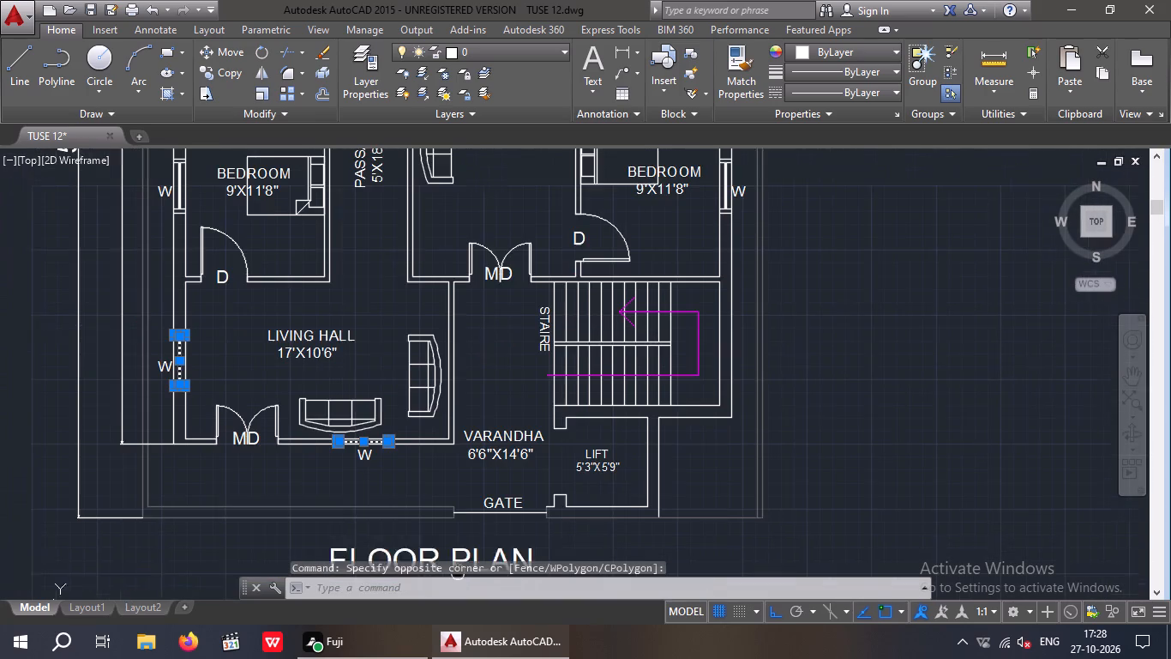
middle_click_drag(458, 571, 459, 575)
middle_click_drag(230, 345, 359, 507)
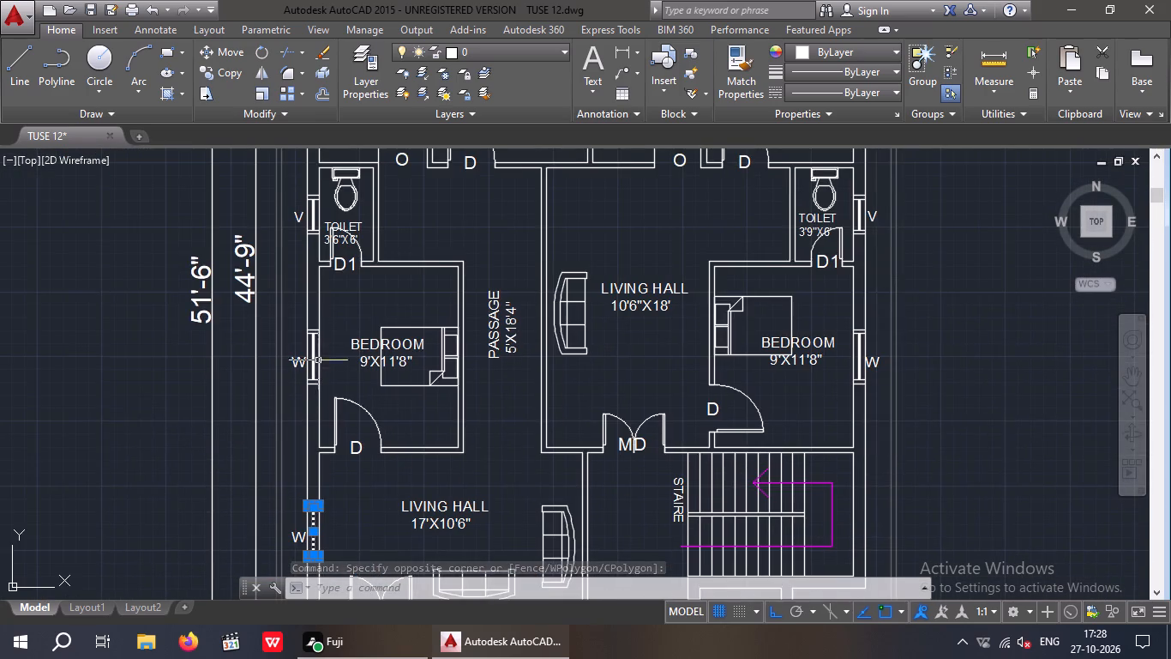
scroll(315, 357, "up", 3)
left_click(313, 474)
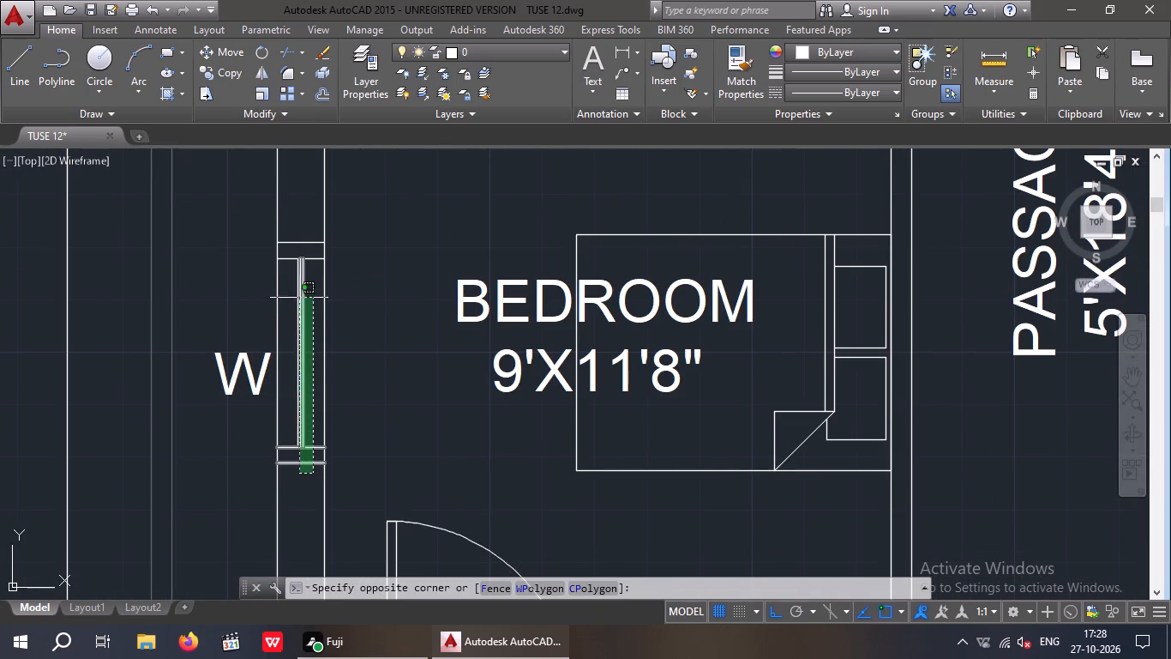
left_click(291, 218)
scroll(294, 220, "down", 2)
middle_click_drag(303, 303, 273, 540)
middle_click_drag(310, 403, 339, 592)
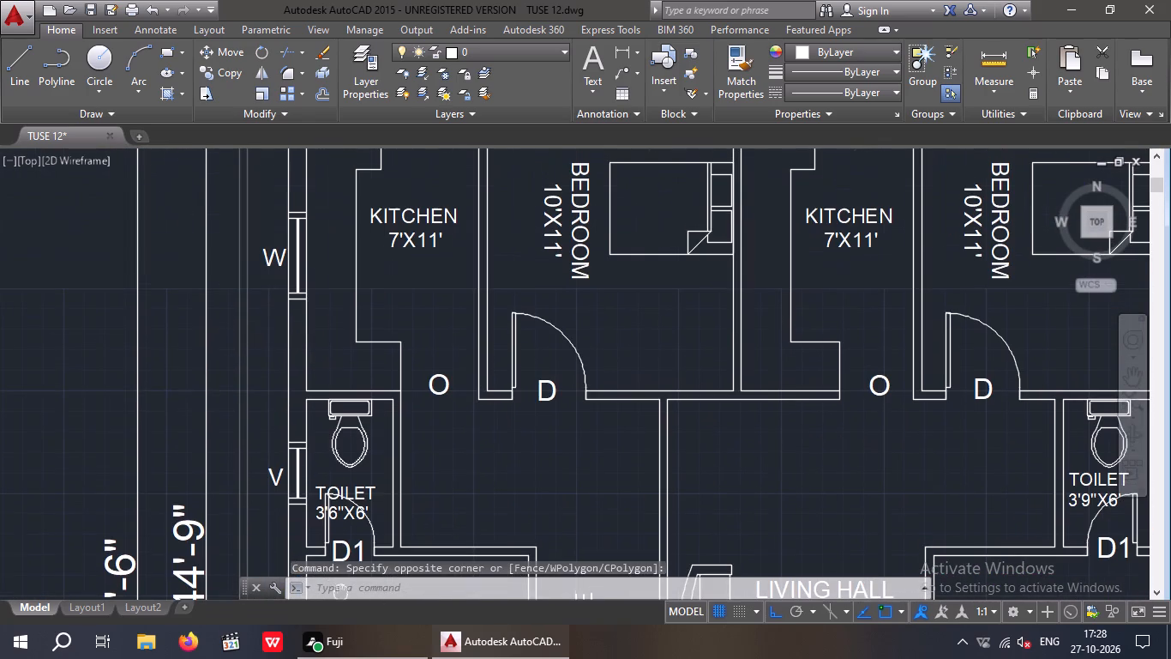
scroll(298, 254, "up", 2)
middle_click_drag(289, 409, 291, 415)
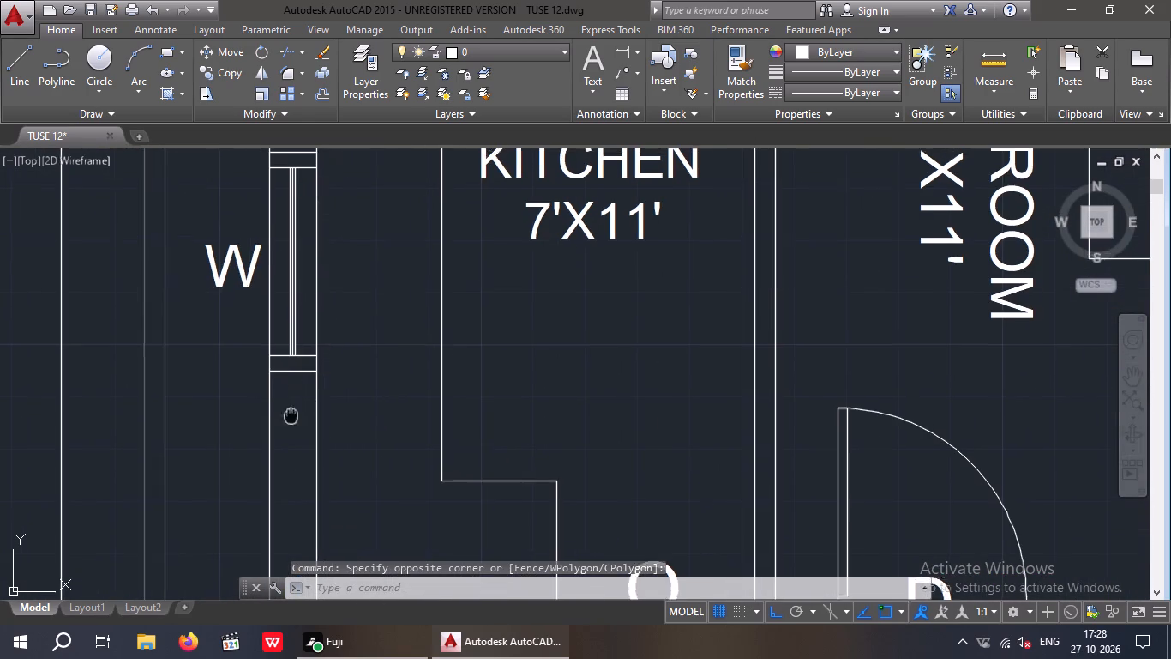
middle_click_drag(291, 415, 307, 529)
left_click(322, 497)
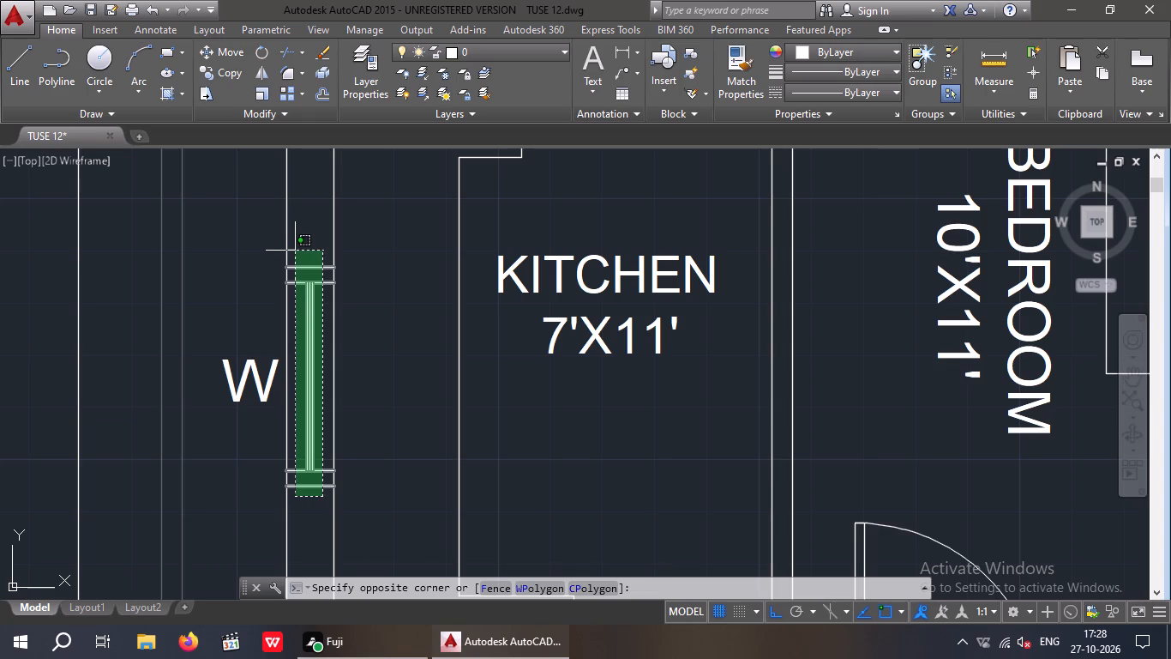
left_click(295, 251)
middle_click_drag(278, 404, 277, 451)
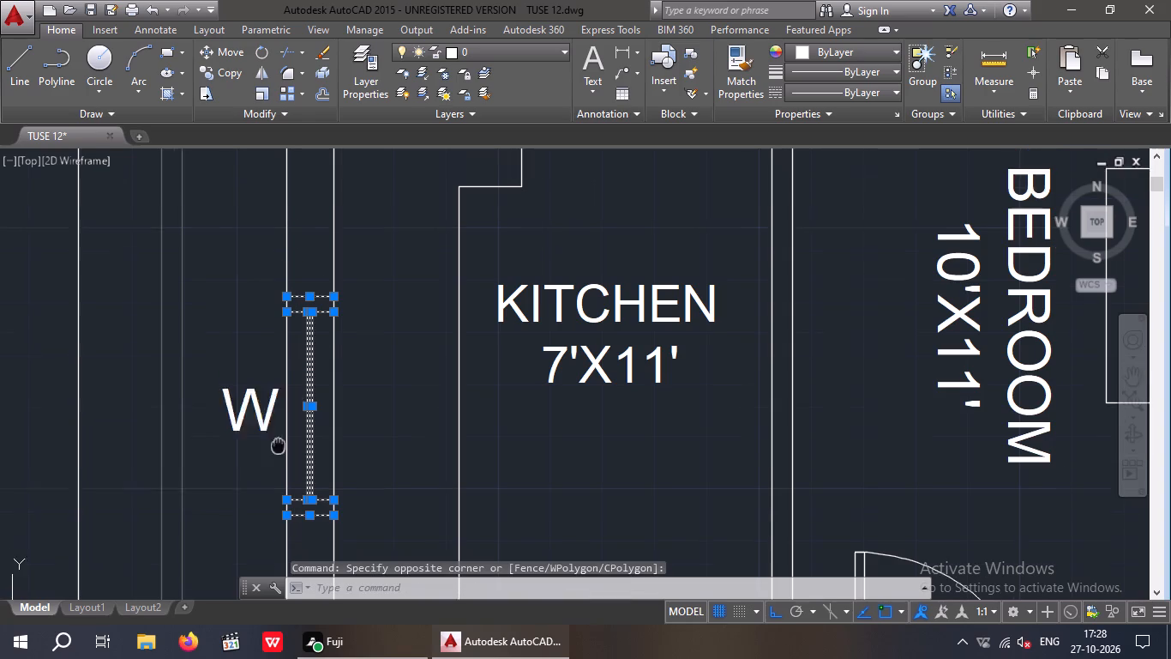
middle_click_drag(277, 451, 243, 614)
scroll(248, 471, "down", 1)
middle_click_drag(324, 456, 303, 558)
scroll(310, 519, "down", 3)
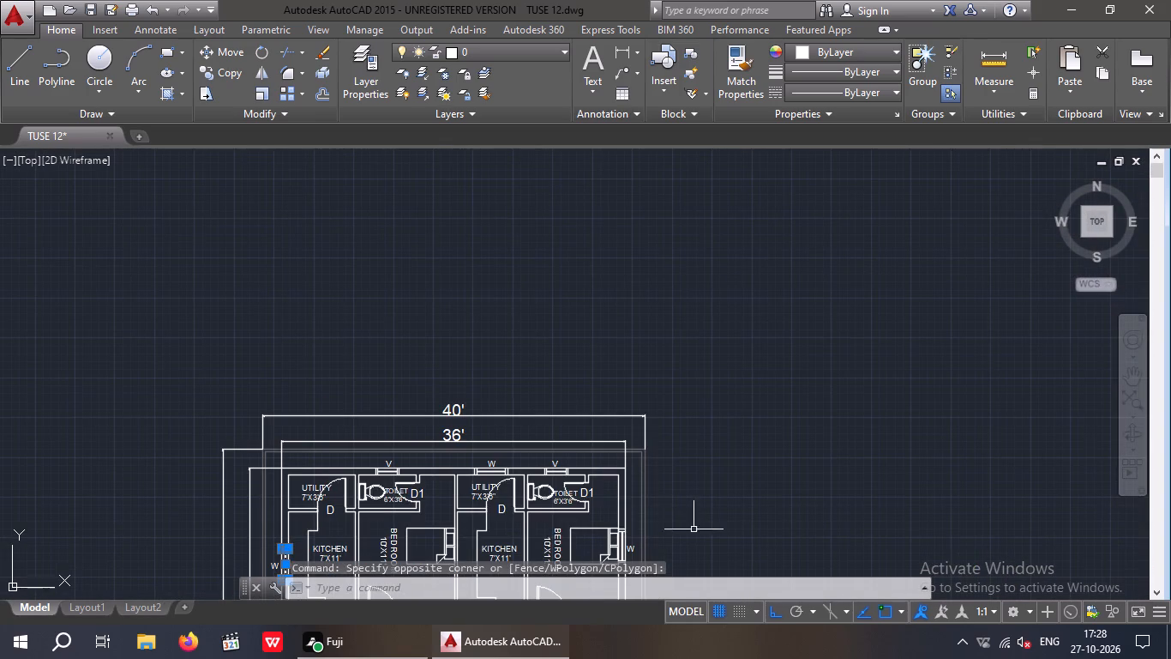
scroll(385, 475, "up", 4)
middle_click_drag(506, 493, 110, 346)
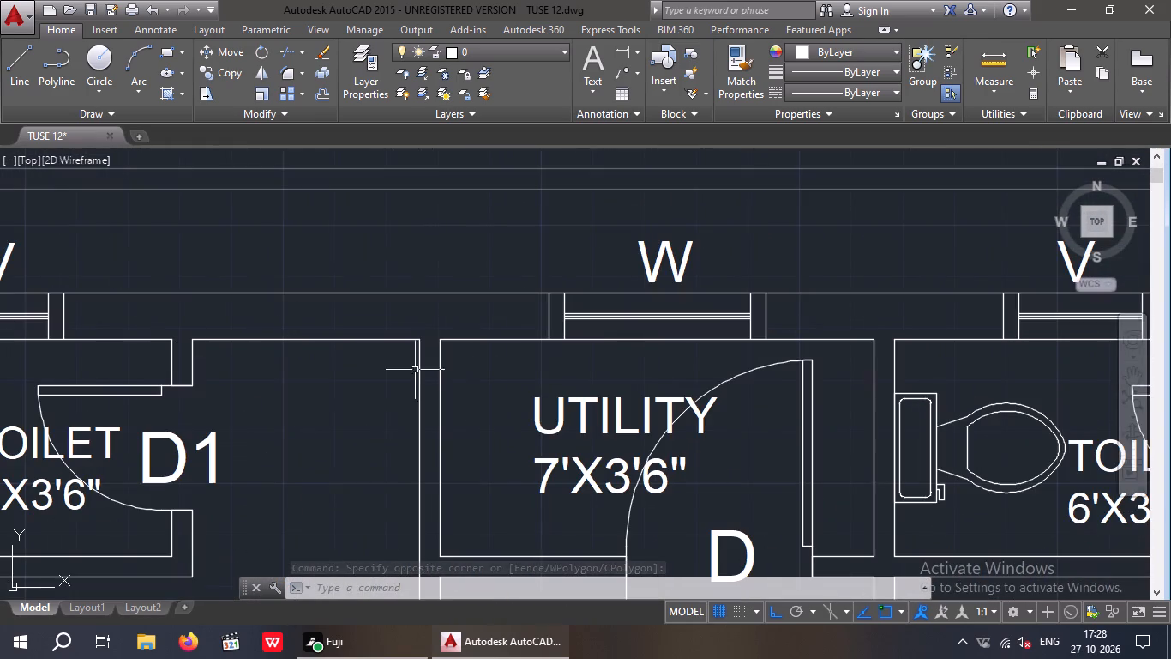
middle_click_drag(712, 341, 452, 361)
scroll(461, 327, "up", 1)
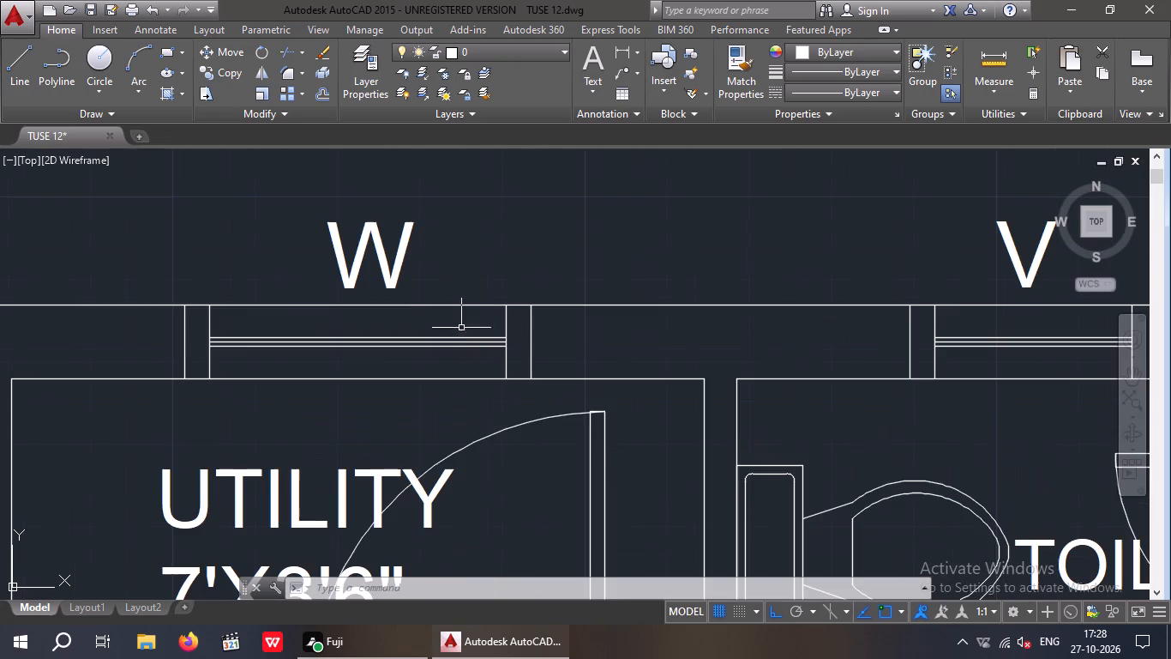
left_click(555, 320)
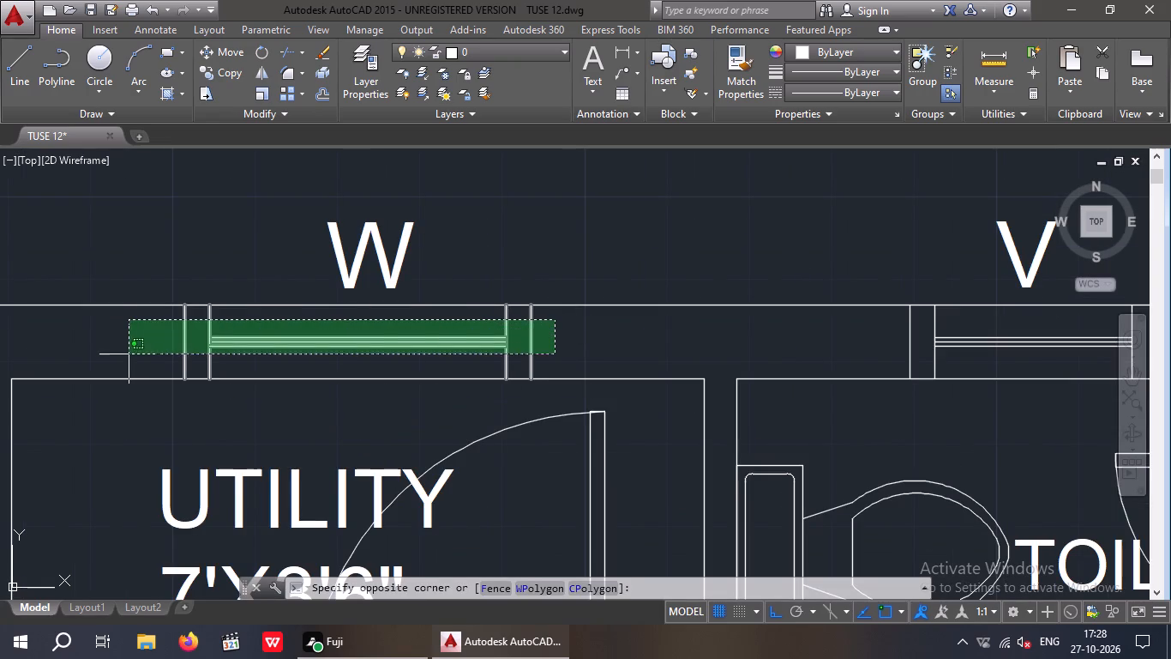
left_click(125, 361)
scroll(142, 334, "down", 3)
middle_click_drag(488, 393, 470, 219)
scroll(514, 378, "up", 2)
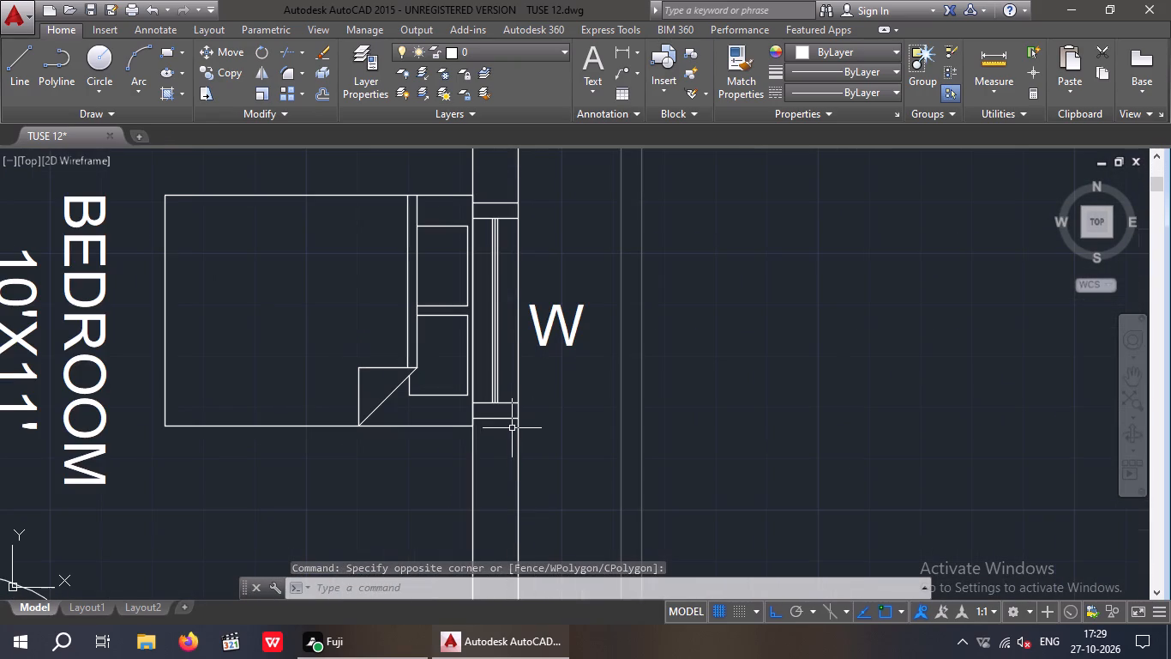
left_click(513, 425)
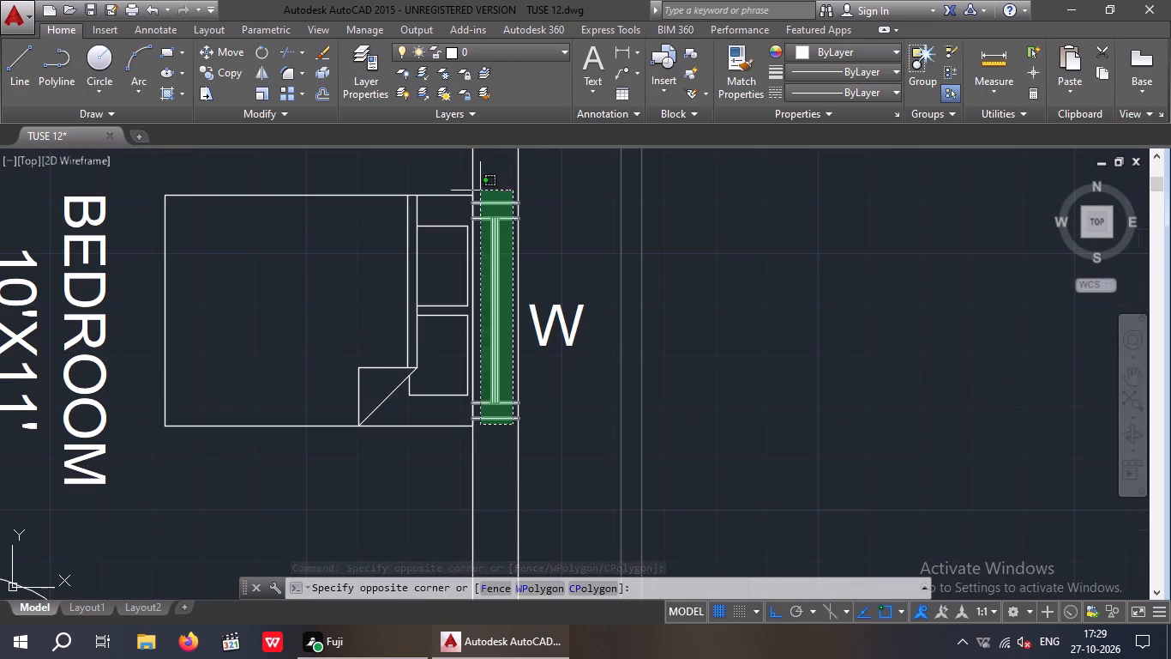
left_click(481, 193)
scroll(481, 193, "down", 2)
scroll(475, 382, "down", 1)
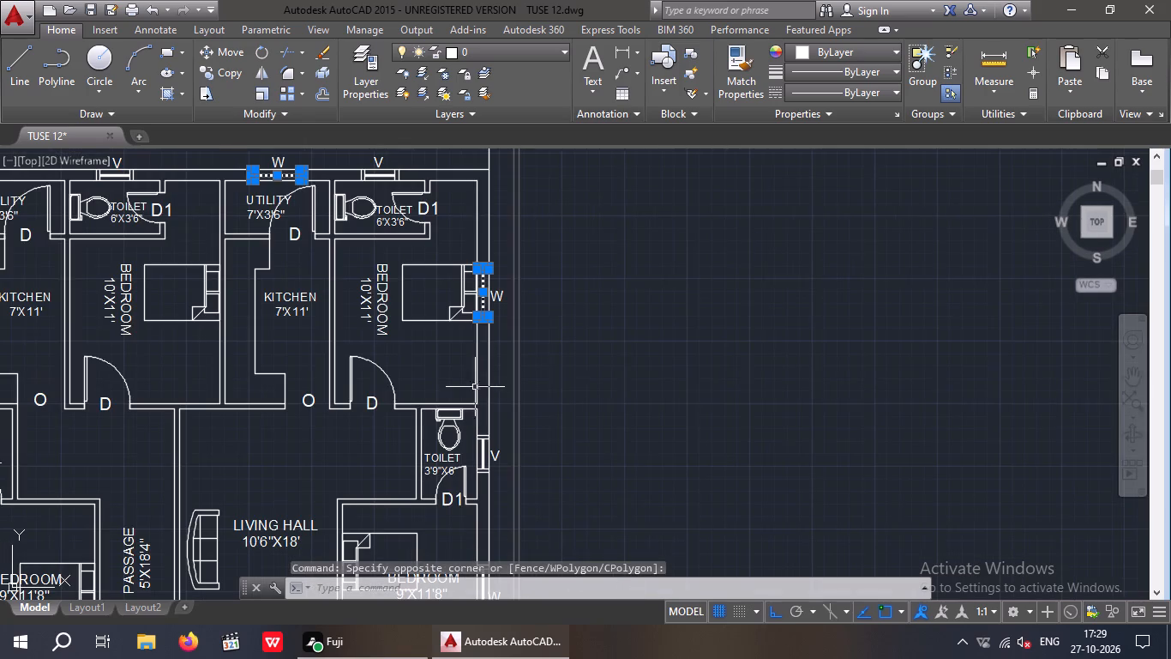
middle_click_drag(529, 412, 543, 244)
scroll(501, 443, "up", 3)
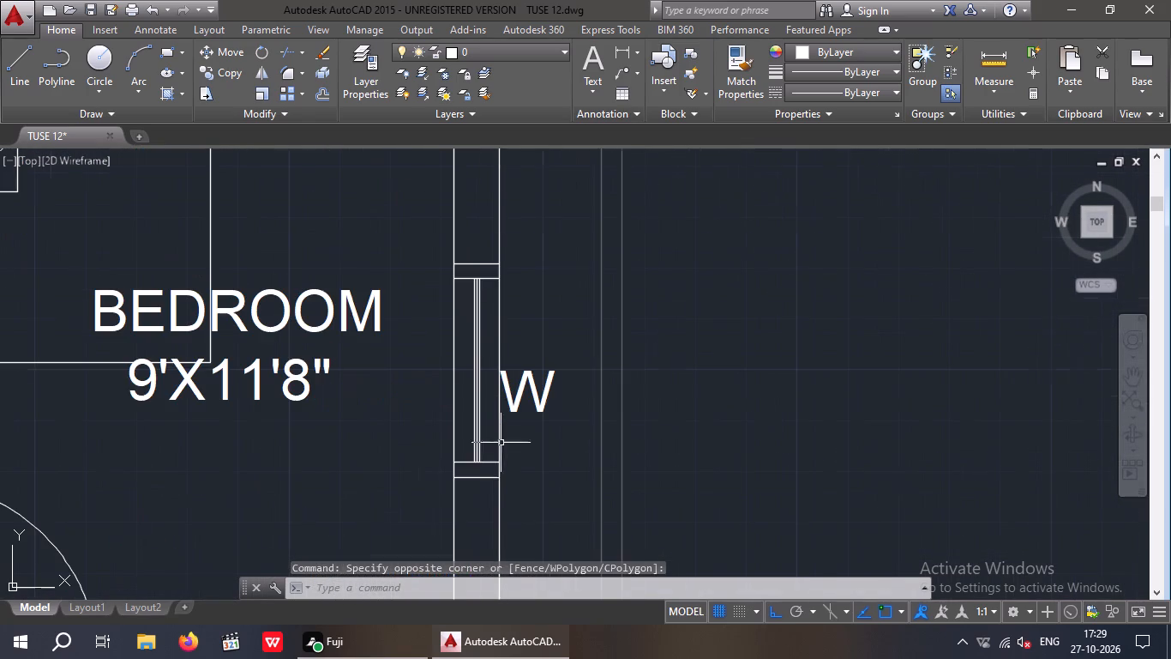
left_click(494, 488)
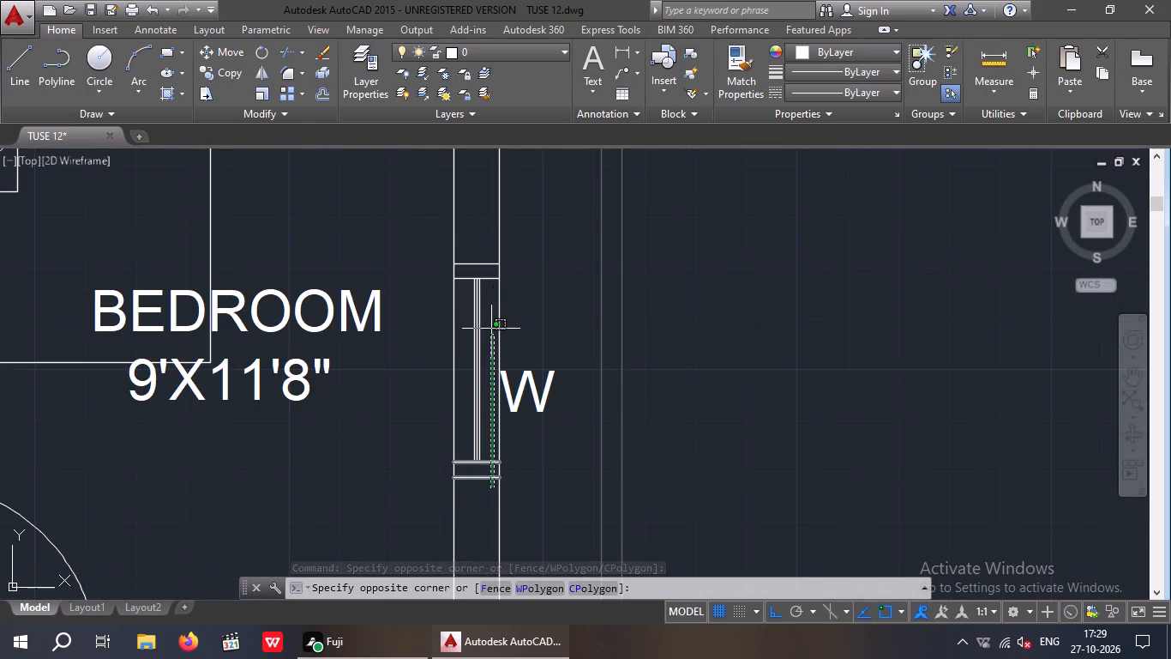
left_click(463, 232)
scroll(470, 224, "down", 2)
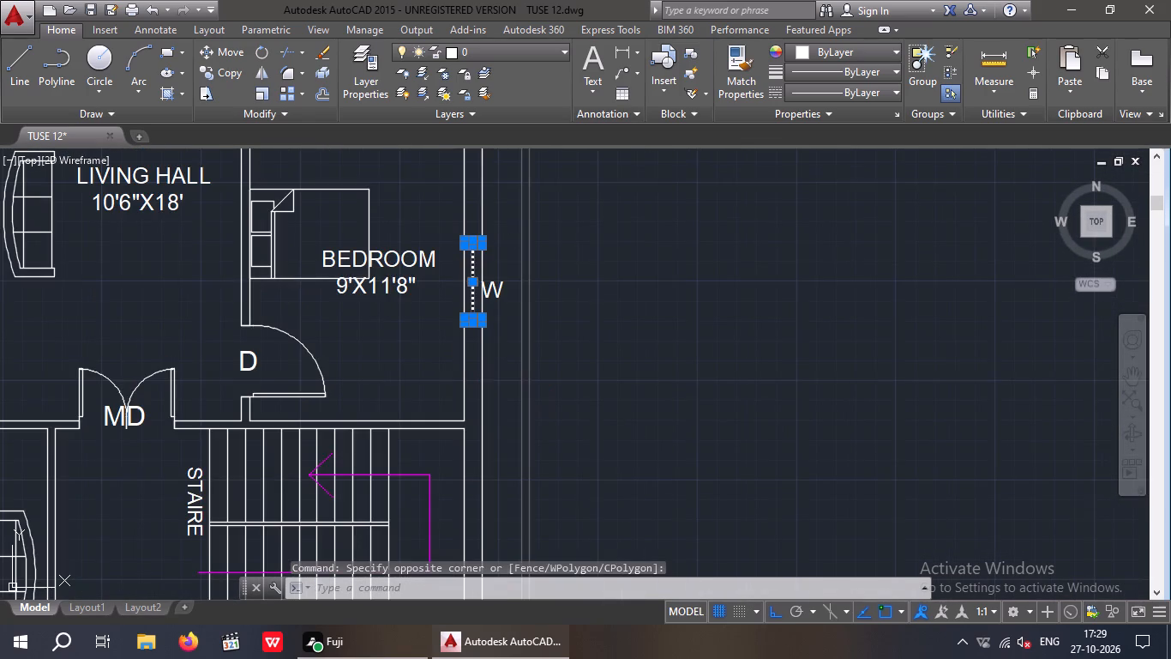
scroll(507, 394, "down", 1)
middle_click_drag(513, 378, 542, 282)
scroll(544, 277, "down", 1)
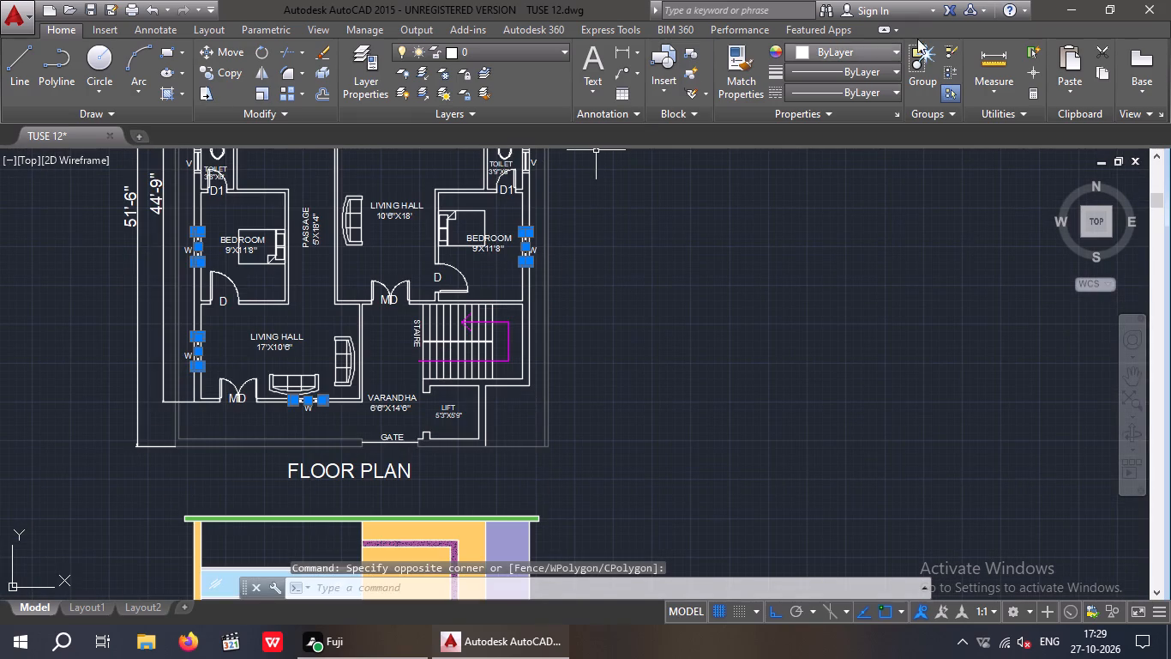
left_click(850, 53)
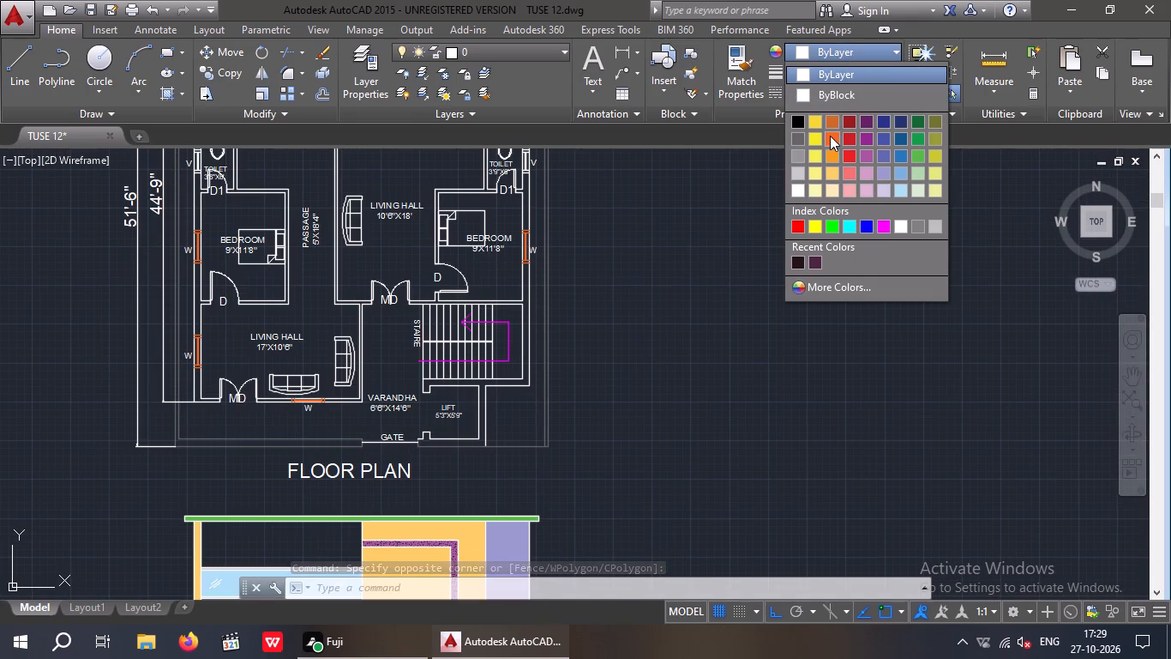
left_click(830, 136)
key("Escape")
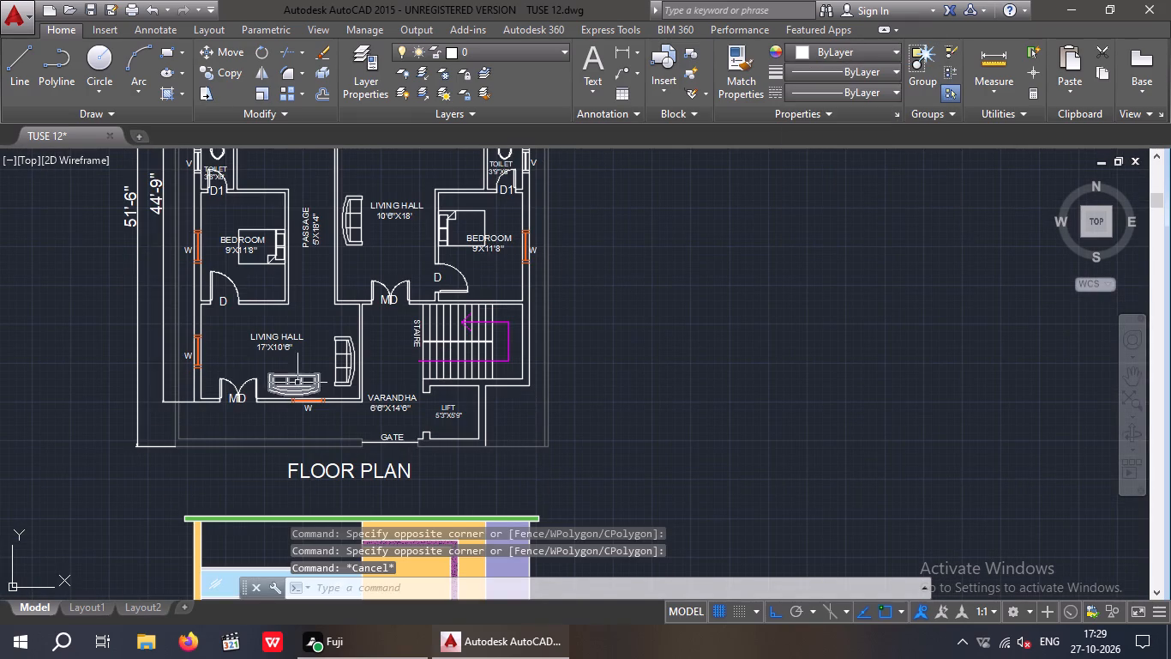
Change the colour of the four ventilators marked V in the toilet walls to light orange 248,153,30.
middle_click_drag(311, 418, 348, 607)
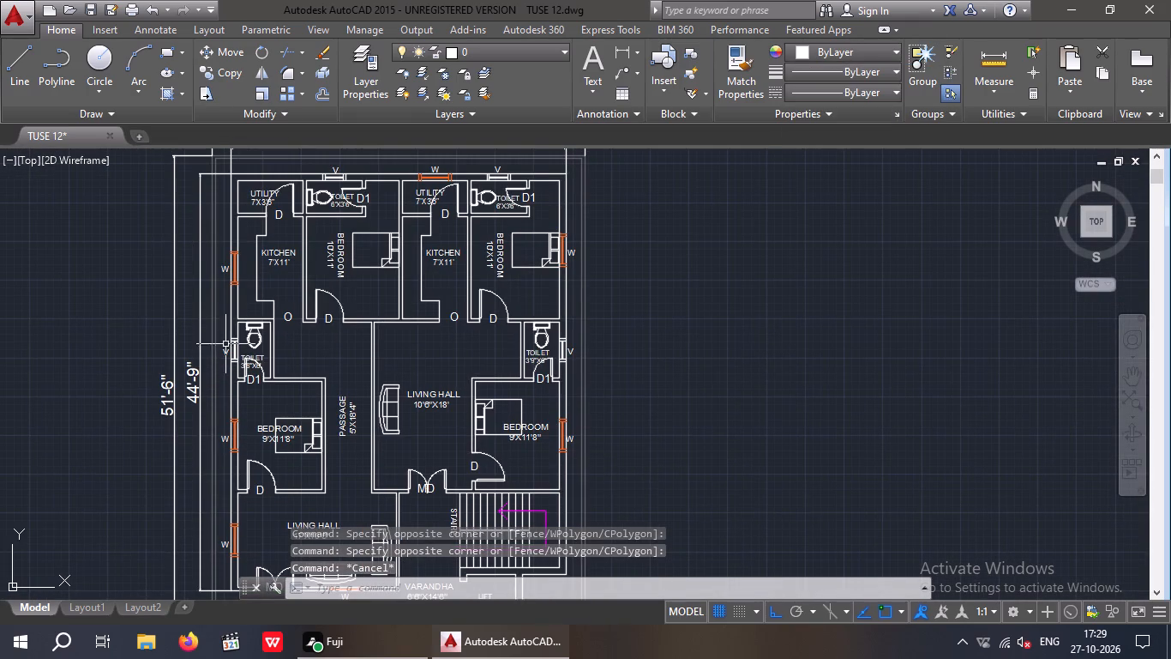
scroll(225, 346, "up", 4)
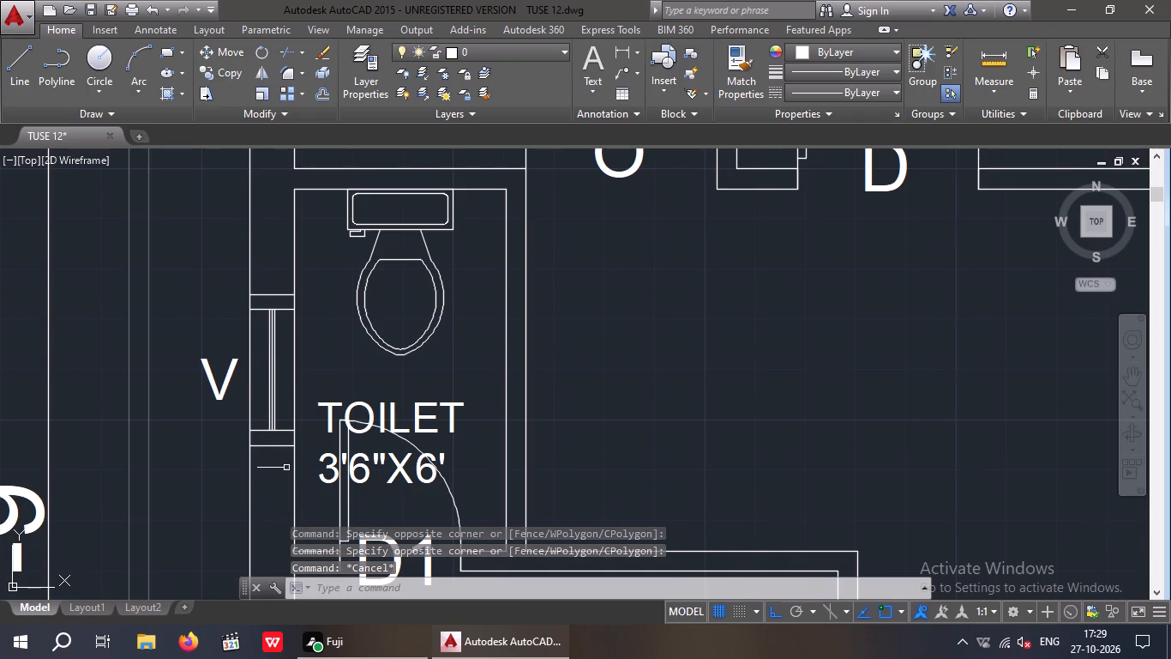
left_click(288, 454)
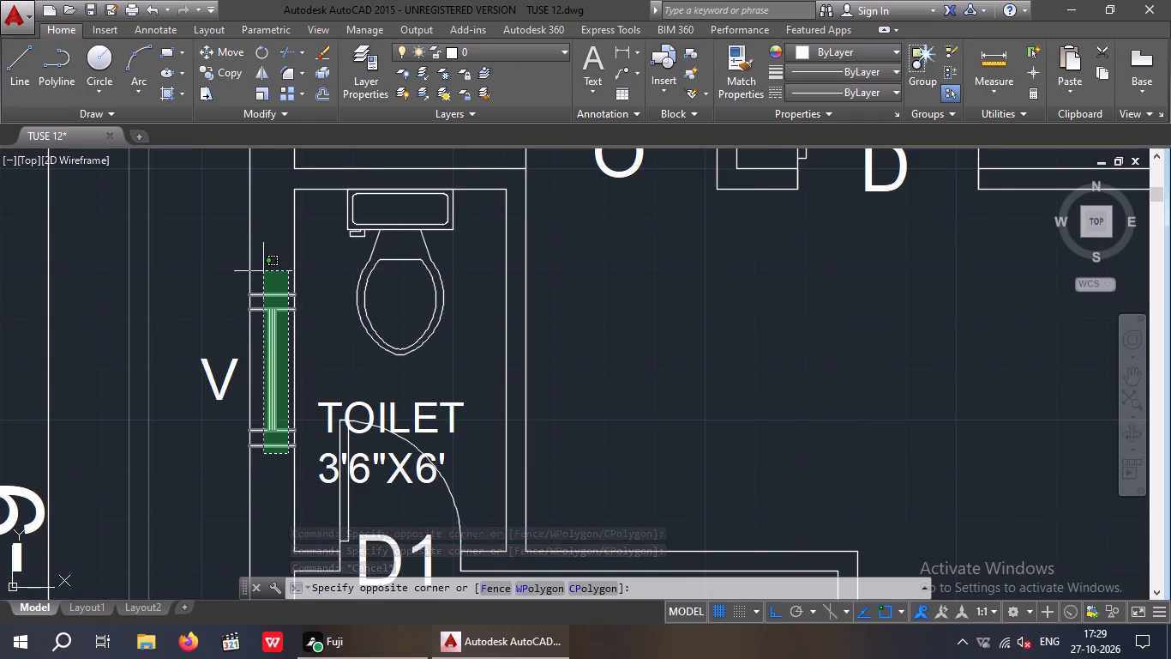
left_click(263, 271)
scroll(263, 274, "down", 3)
middle_click_drag(504, 313, 261, 336)
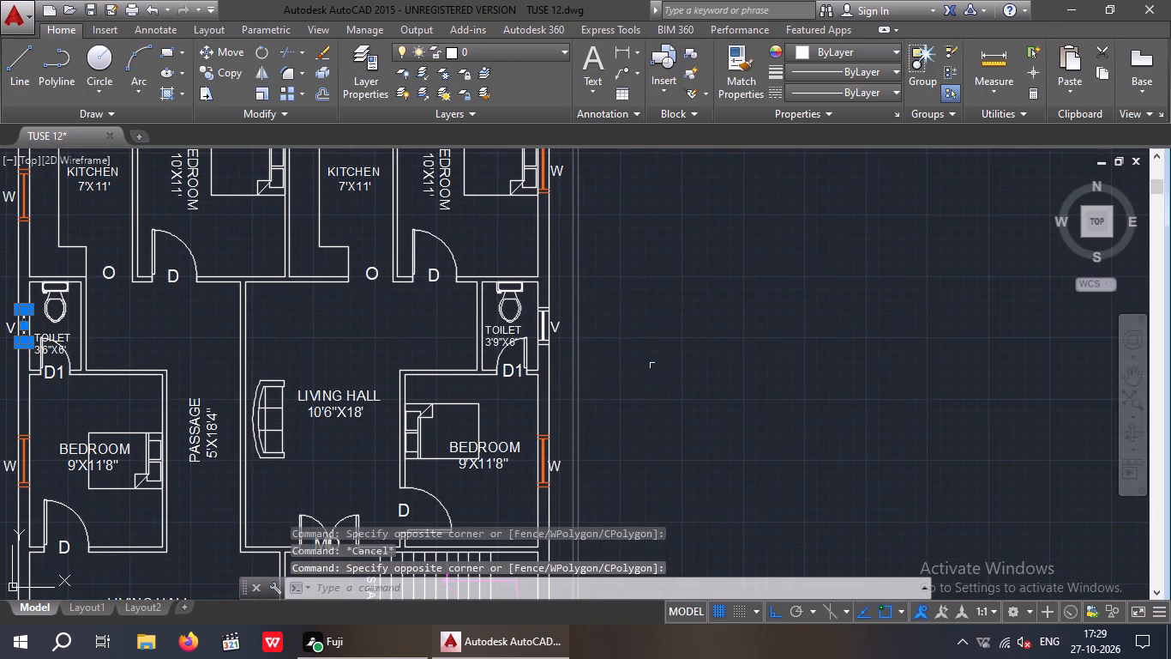
scroll(549, 329, "up", 4)
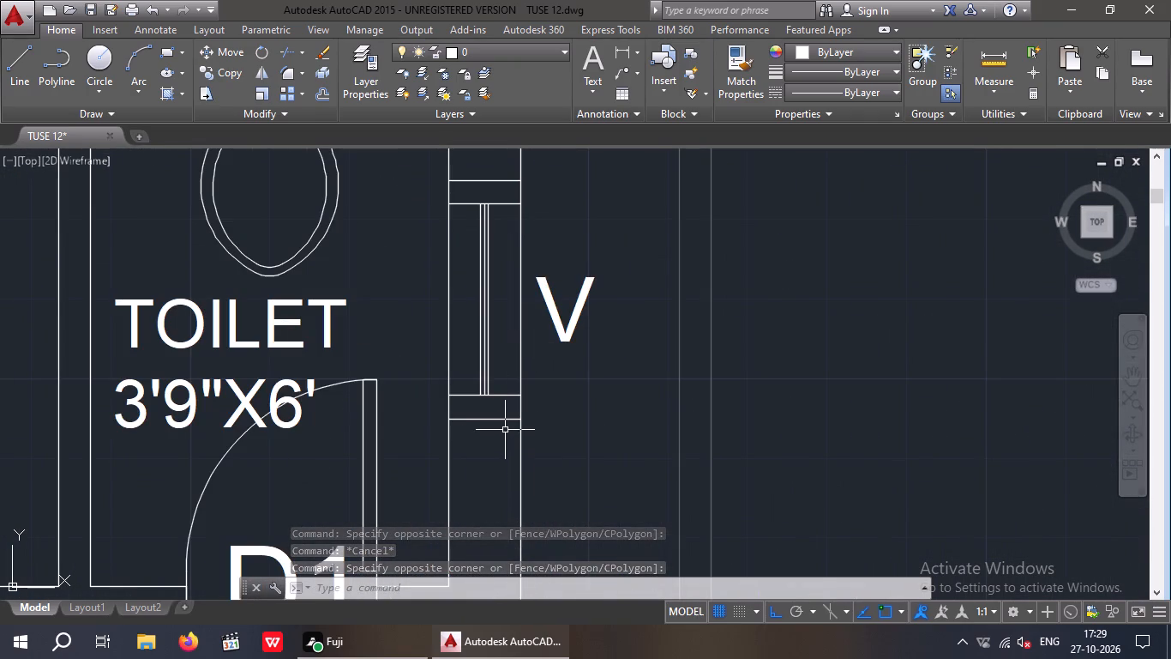
left_click(505, 430)
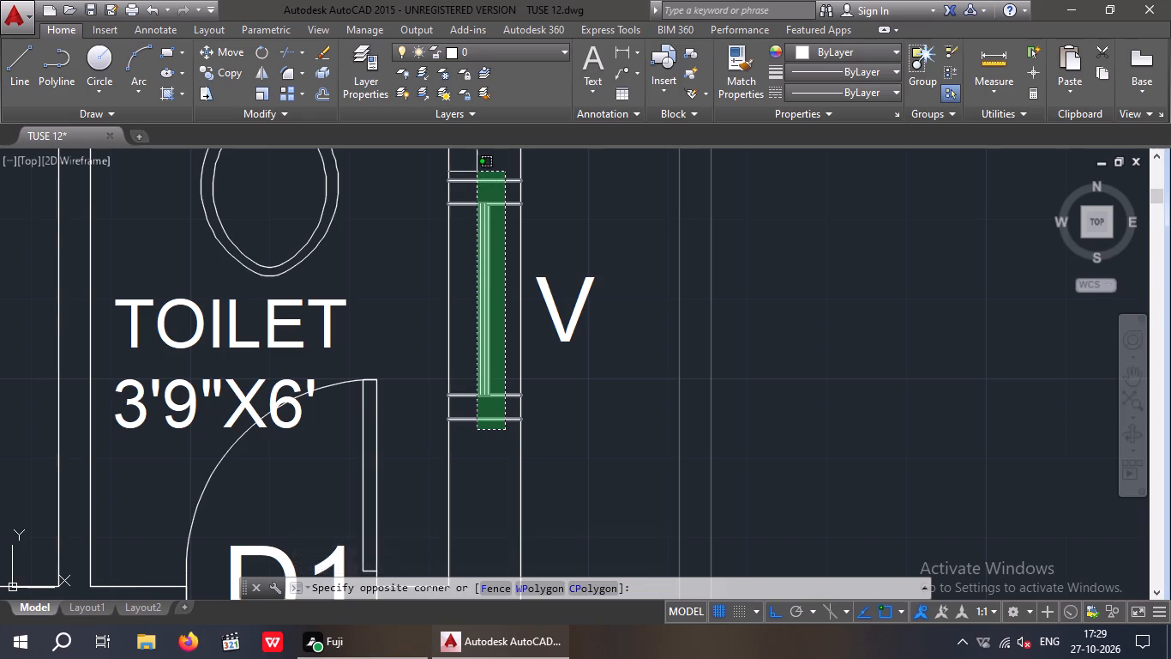
left_click(477, 172)
scroll(522, 299, "down", 3)
middle_click_drag(618, 299, 667, 493)
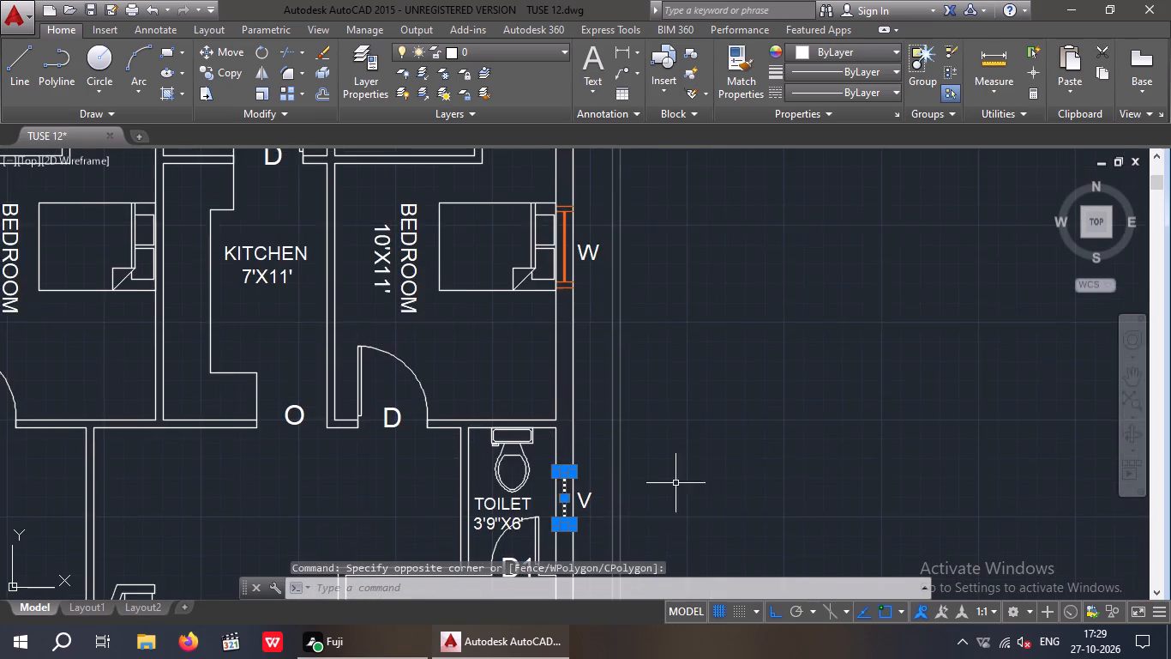
scroll(694, 451, "down", 1)
scroll(503, 206, "up", 4)
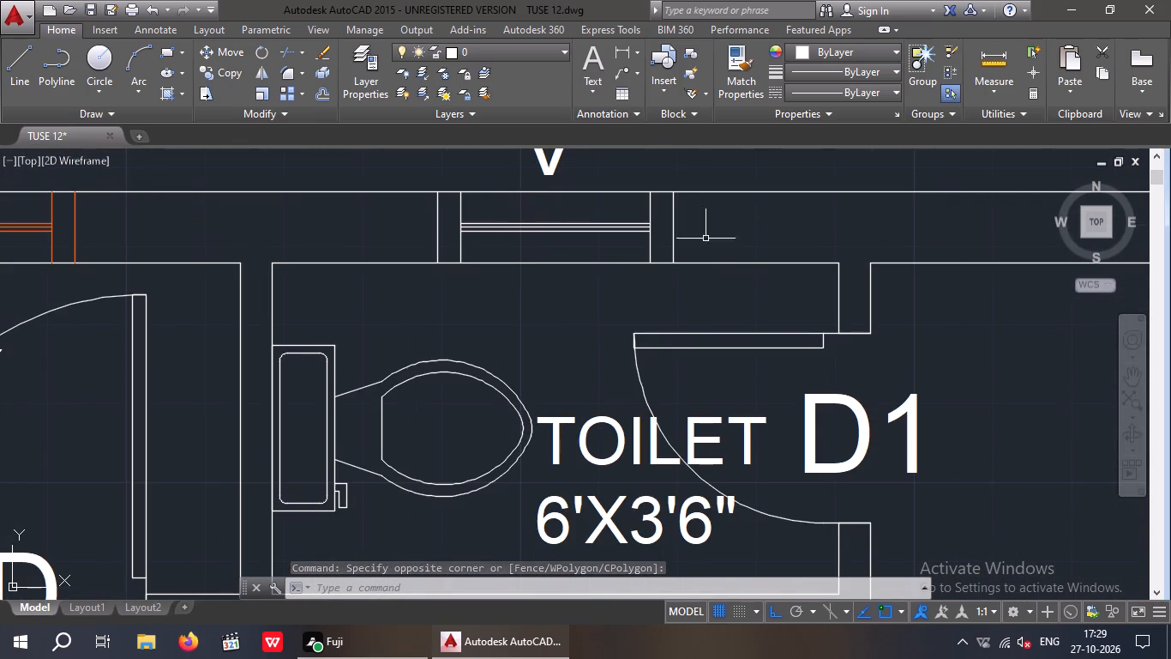
left_click(690, 207)
left_click(394, 248)
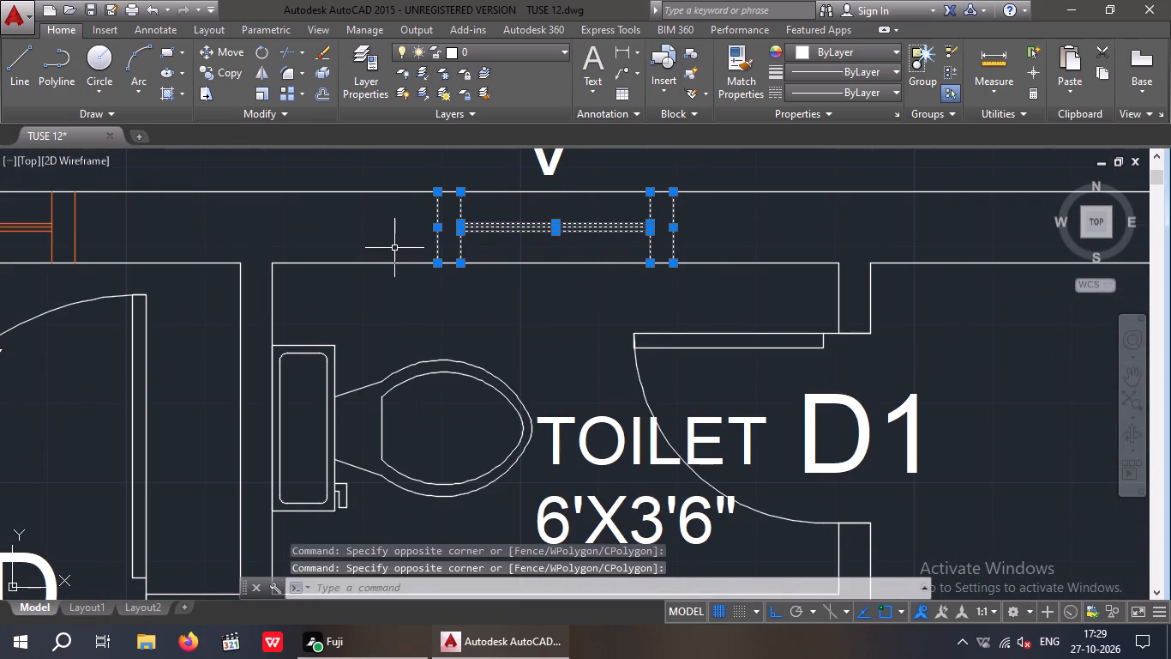
scroll(403, 245, "down", 2)
middle_click_drag(399, 328, 728, 418)
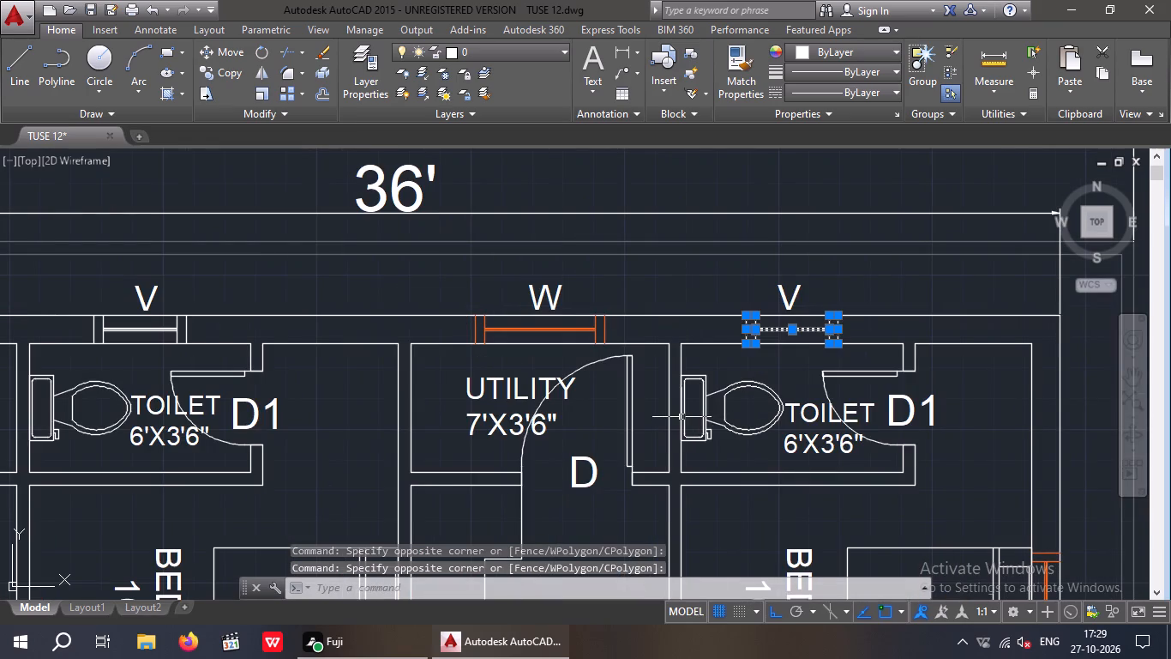
middle_click_drag(270, 386, 713, 460)
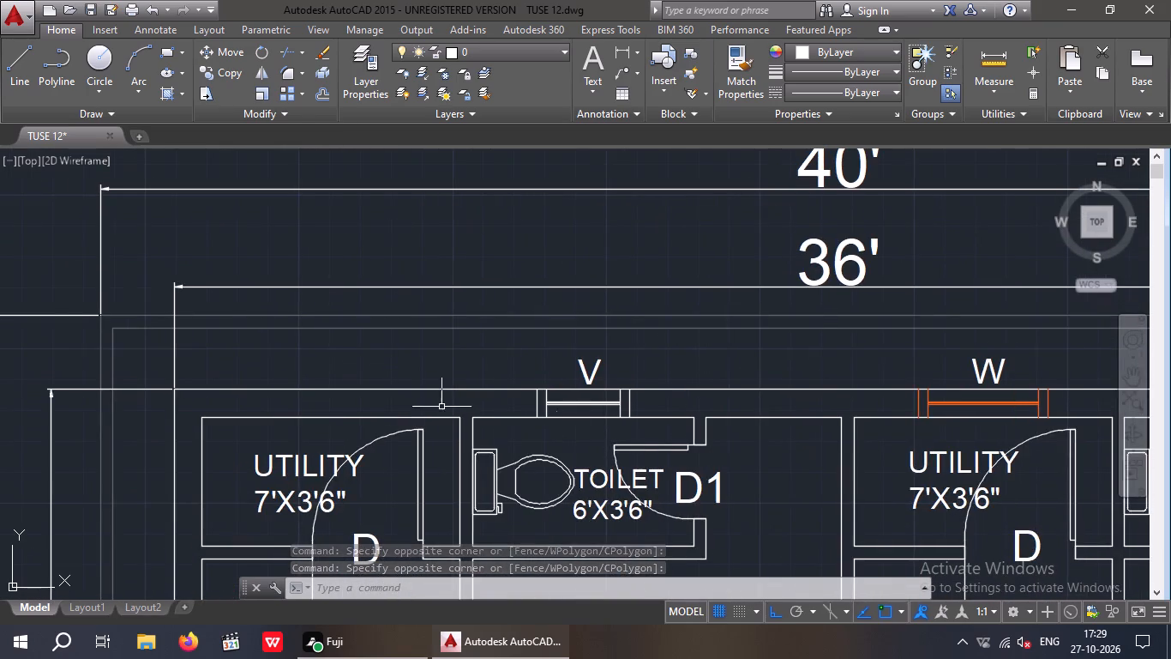
scroll(555, 409, "up", 4)
left_click_drag(1053, 331, 977, 354)
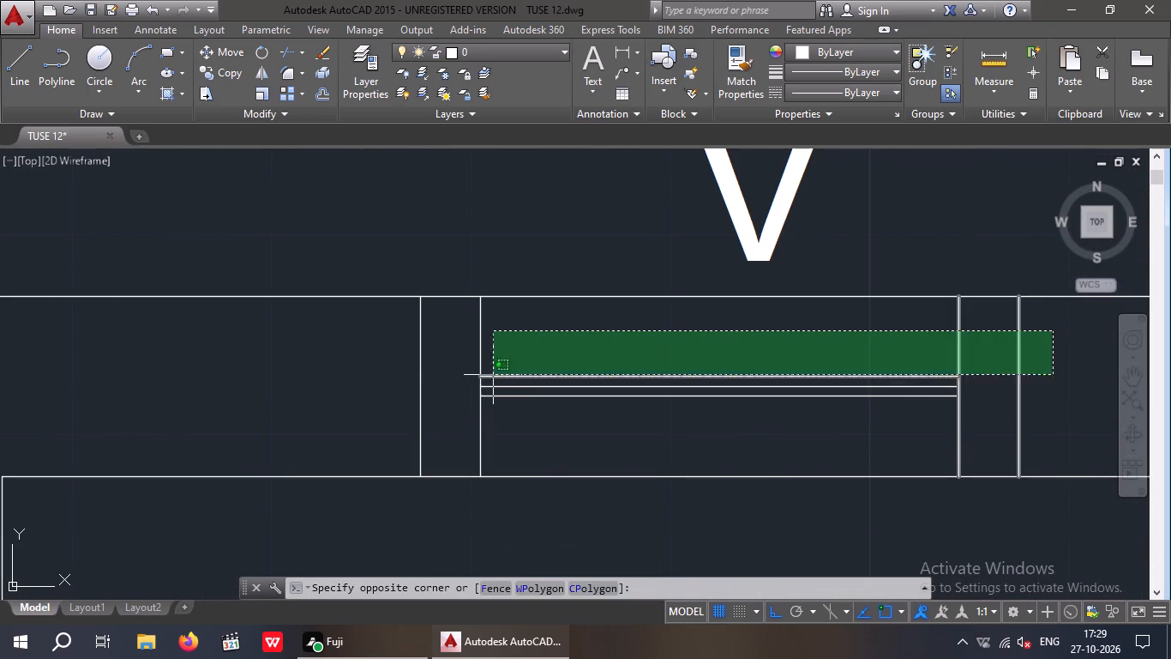
left_click(339, 426)
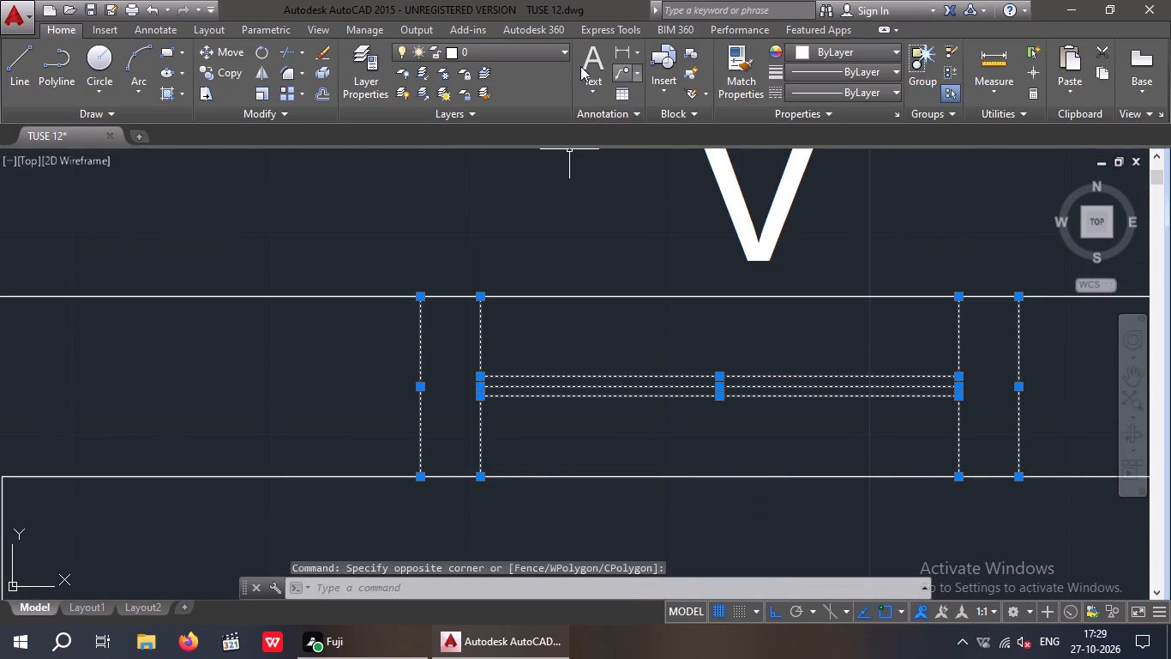
left_click(804, 45)
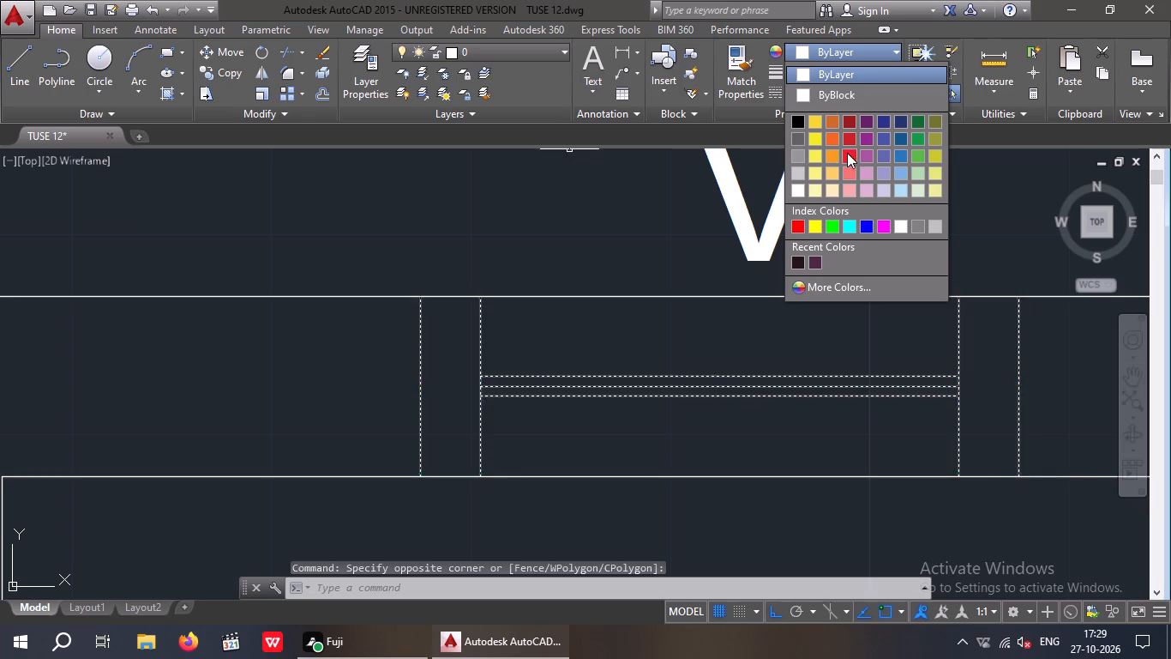
left_click(829, 154)
key("Escape")
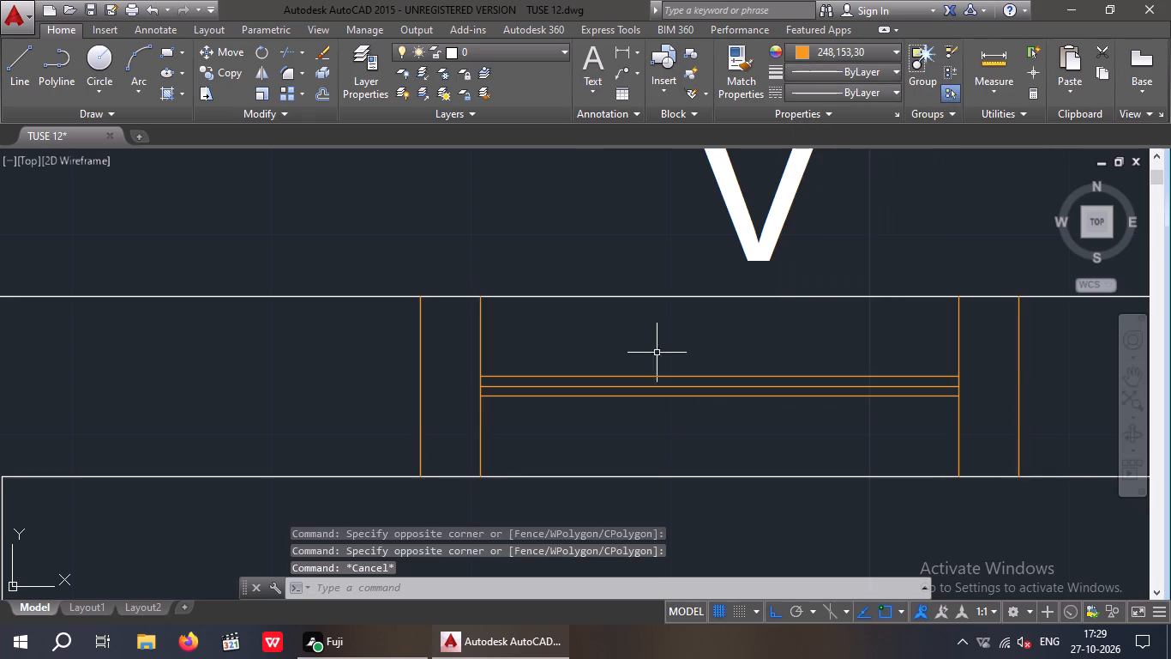
Select the W and V text labels beside the windows and ventilators along the outer walls of the floor plan.
middle_click_drag(628, 334, 425, 288)
scroll(446, 264, "down", 2)
middle_click_drag(547, 338, 471, 283)
scroll(500, 284, "down", 1)
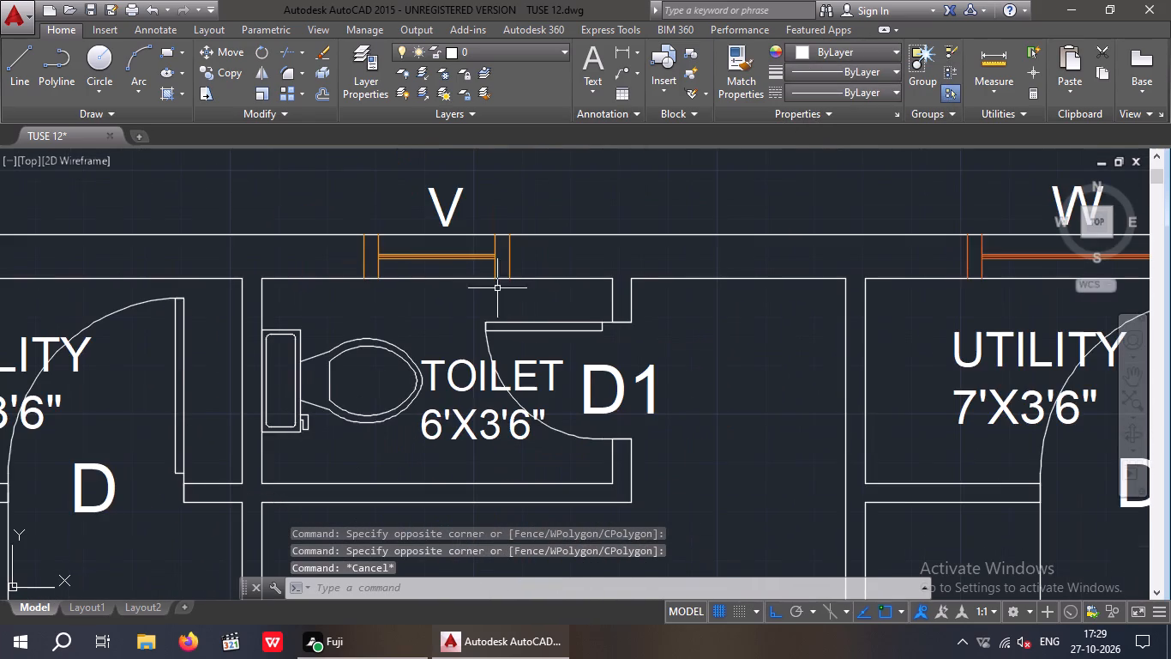
middle_click_drag(531, 335, 518, 271)
scroll(547, 279, "down", 1)
middle_click_drag(607, 304, 543, 270)
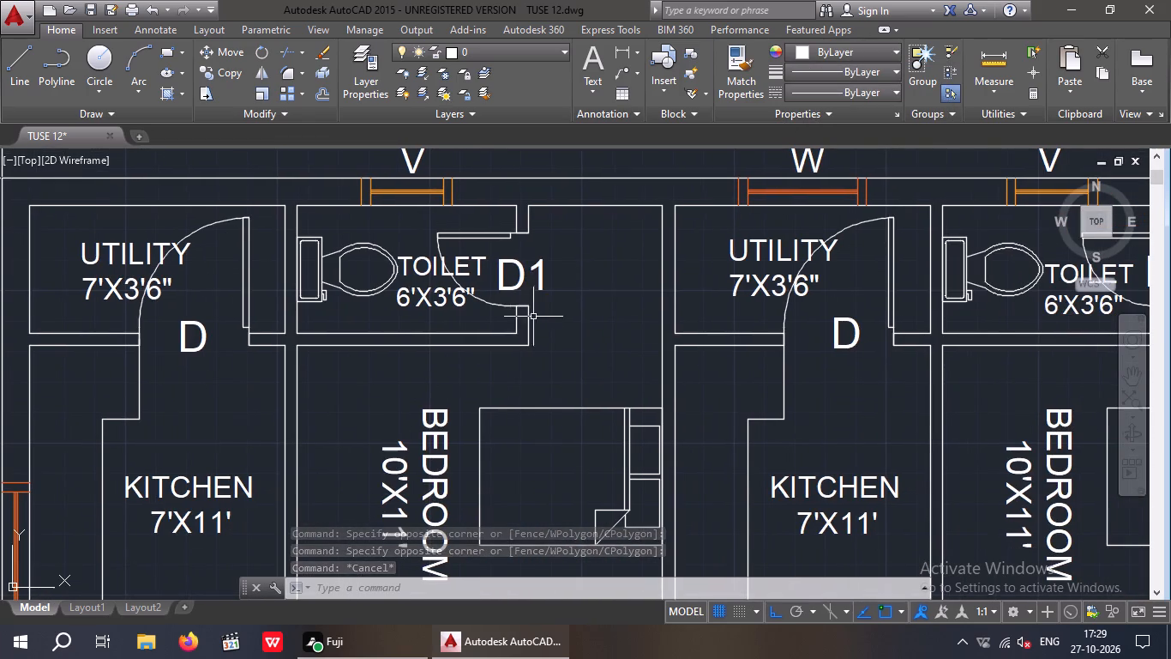
middle_click_drag(435, 323, 381, 272)
scroll(441, 280, "down", 2)
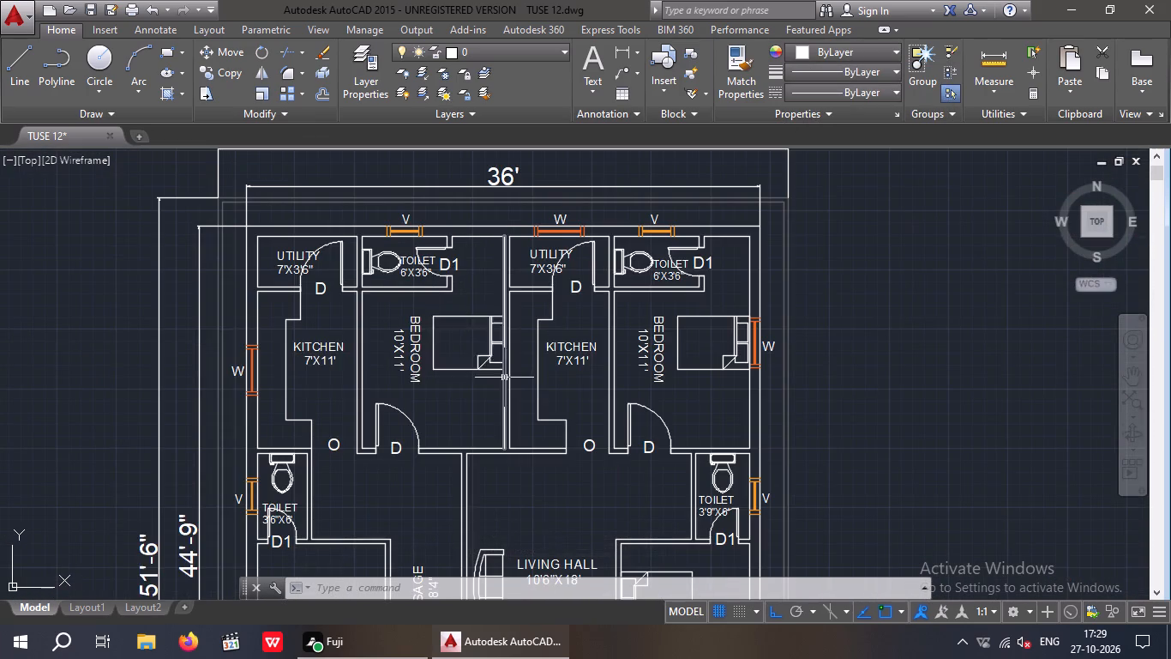
scroll(410, 211, "up", 3)
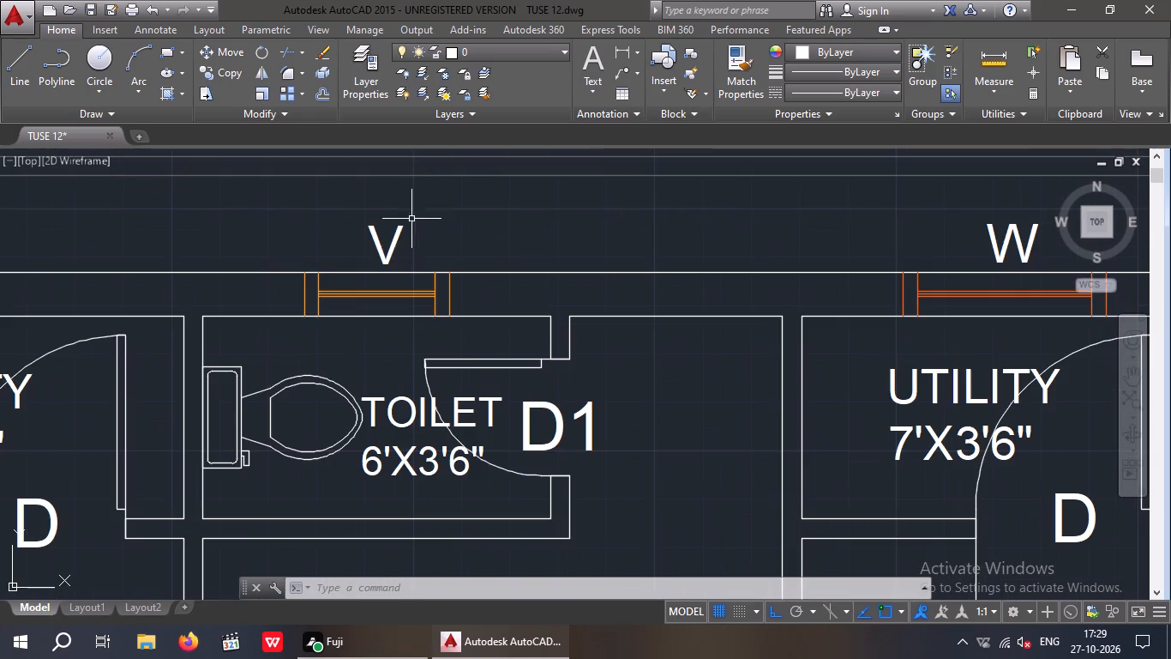
left_click_drag(427, 209, 360, 246)
left_click(333, 252)
scroll(356, 207, "down", 2)
scroll(616, 215, "up", 2)
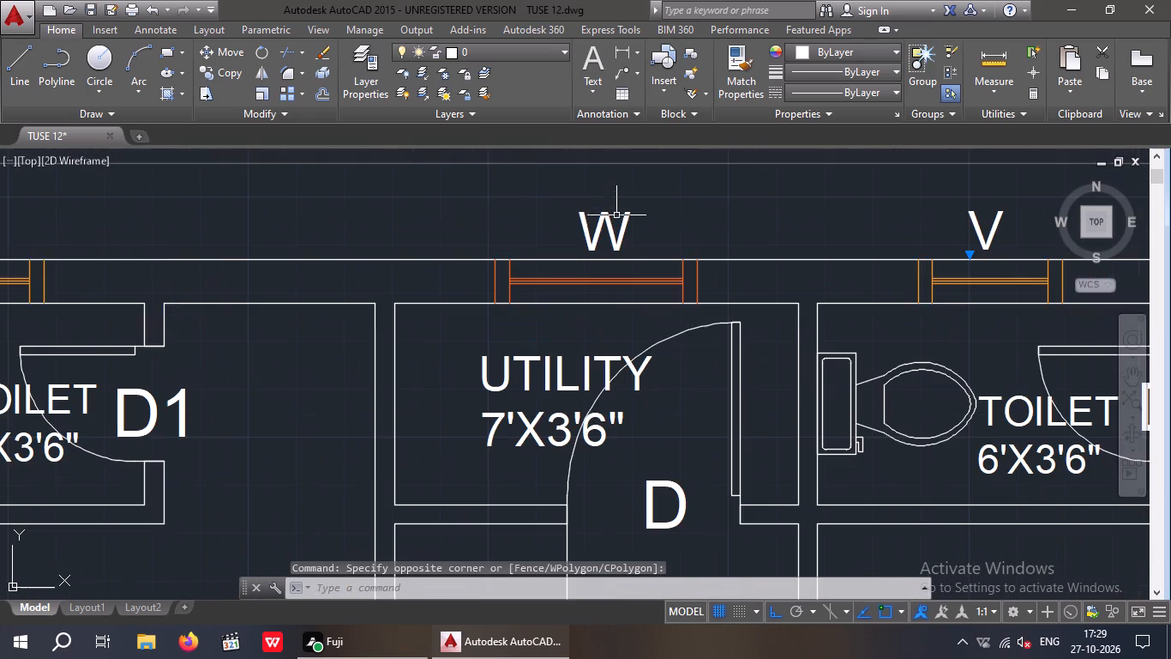
left_click_drag(669, 196, 583, 240)
left_click(576, 240)
scroll(575, 240, "down", 2)
scroll(736, 219, "up", 1)
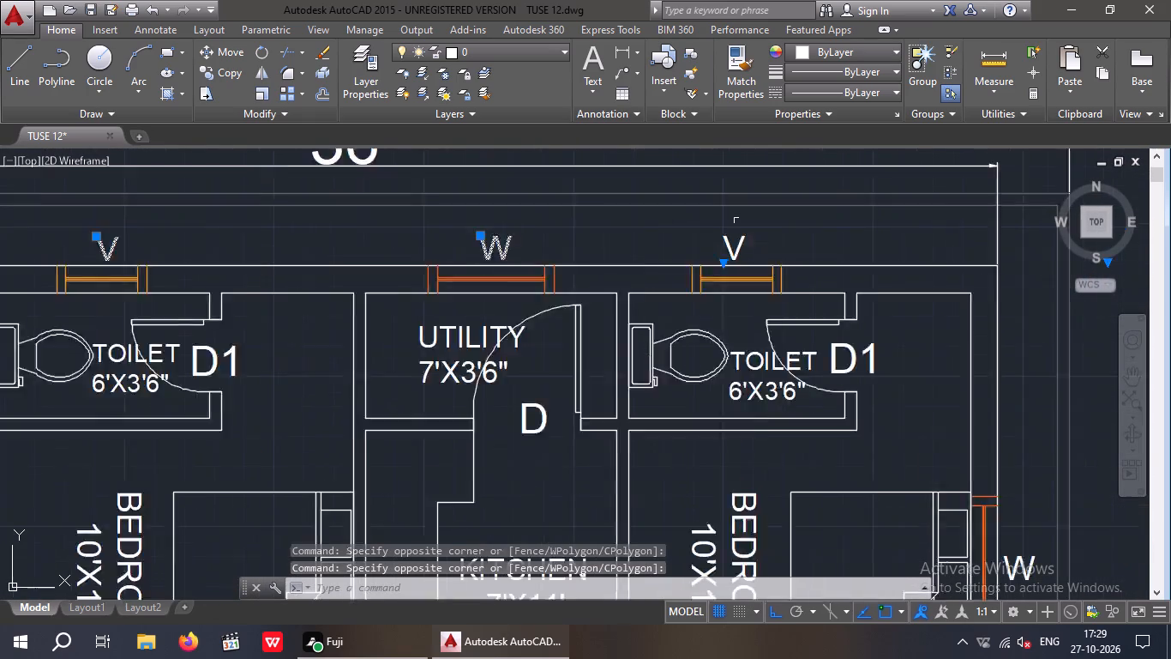
scroll(736, 221, "up", 1)
left_click_drag(778, 232, 675, 279)
left_click(673, 276)
scroll(673, 257, "down", 3)
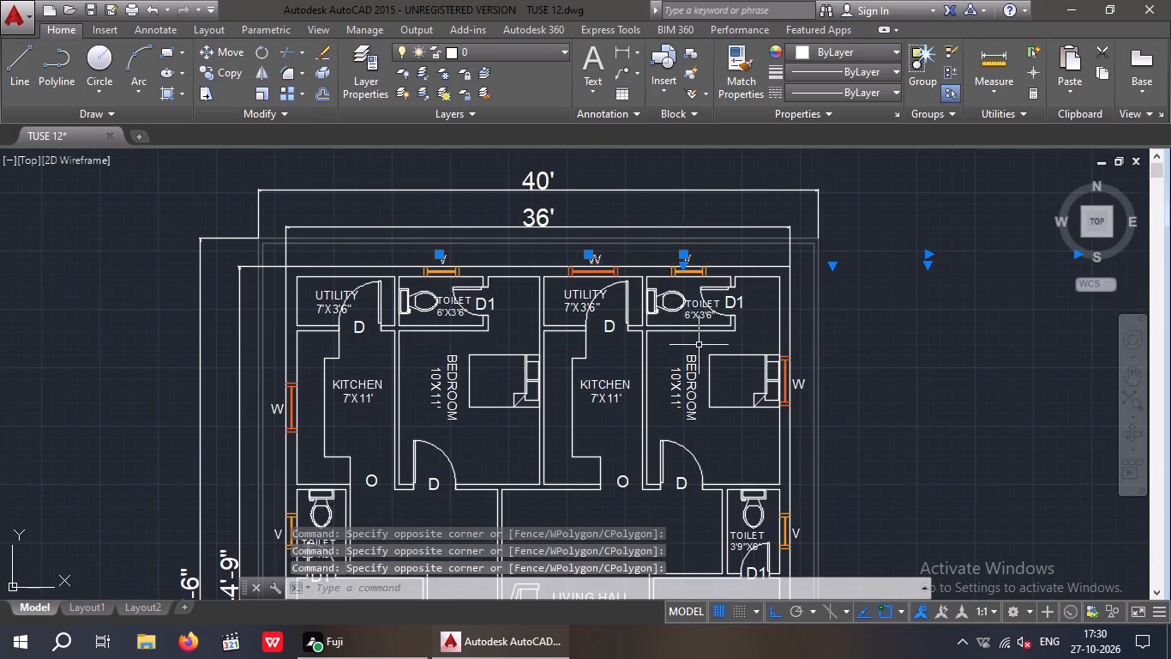
middle_click_drag(699, 348, 238, 168)
scroll(348, 198, "up", 3)
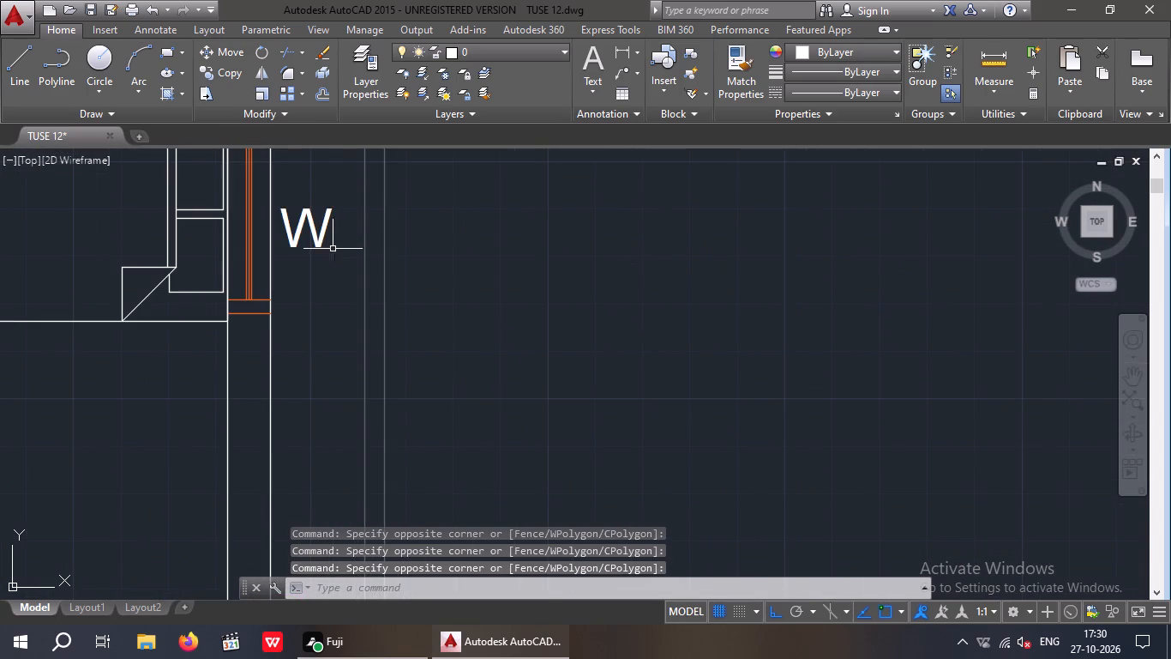
left_click(335, 256)
left_click(309, 200)
scroll(309, 200, "down", 4)
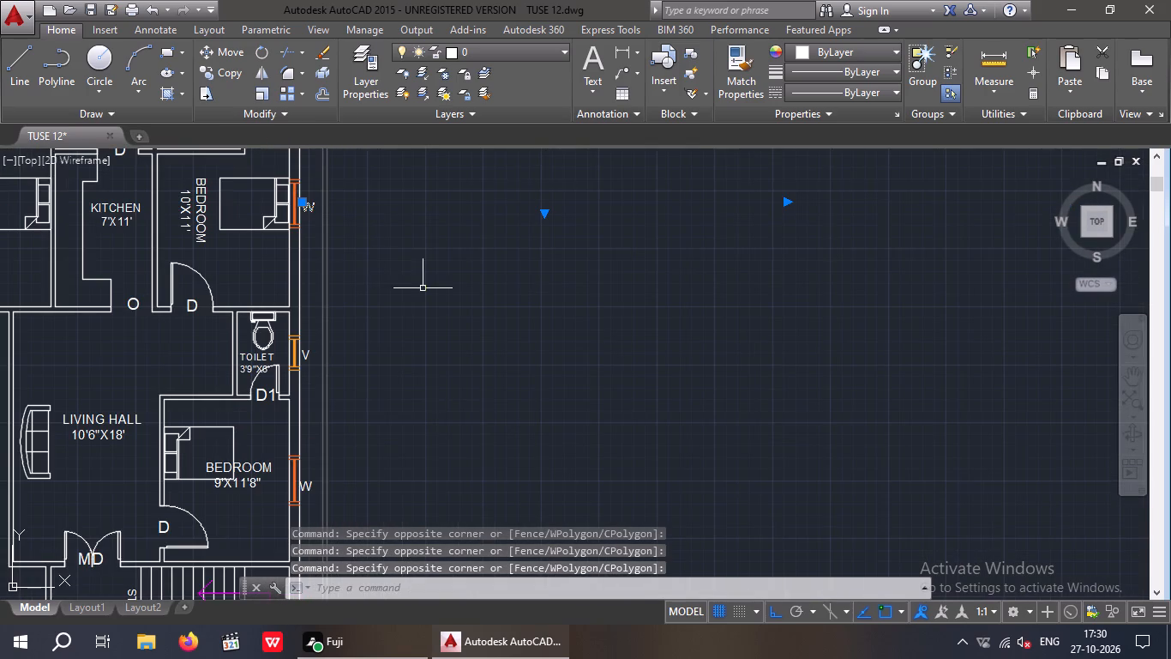
middle_click_drag(422, 231, 425, 214)
scroll(299, 349, "up", 2)
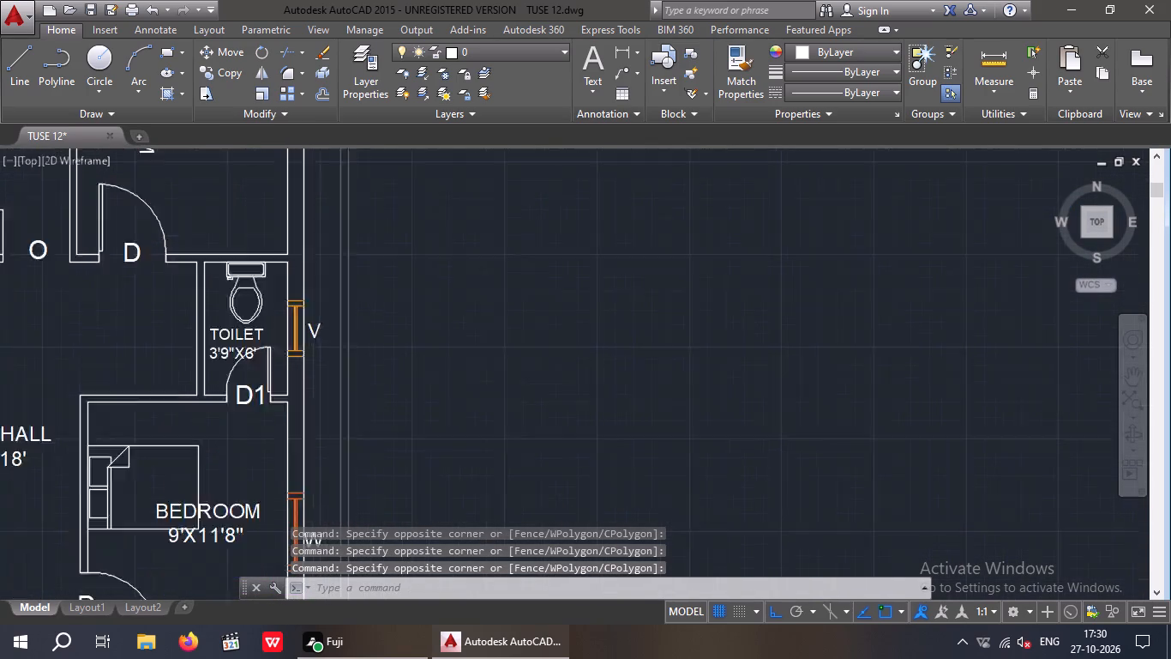
scroll(299, 349, "up", 2)
left_click_drag(395, 320, 373, 311)
left_click(345, 215)
scroll(357, 204, "down", 4)
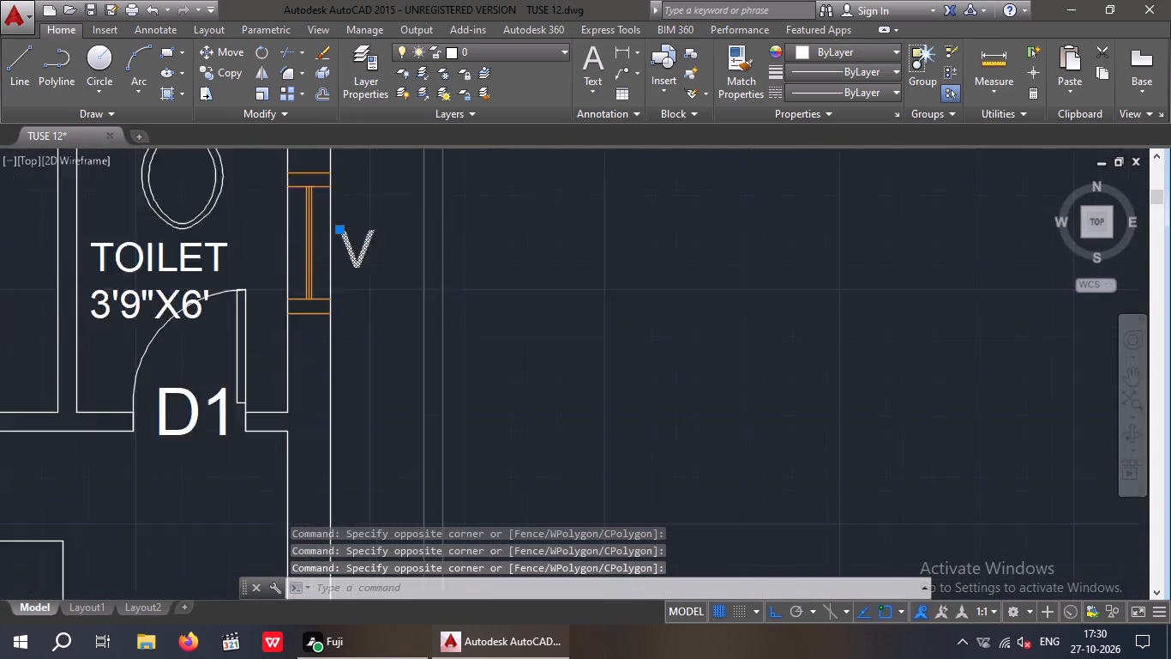
scroll(357, 208, "down", 1)
scroll(366, 299, "up", 6)
left_click_drag(344, 299, 344, 313)
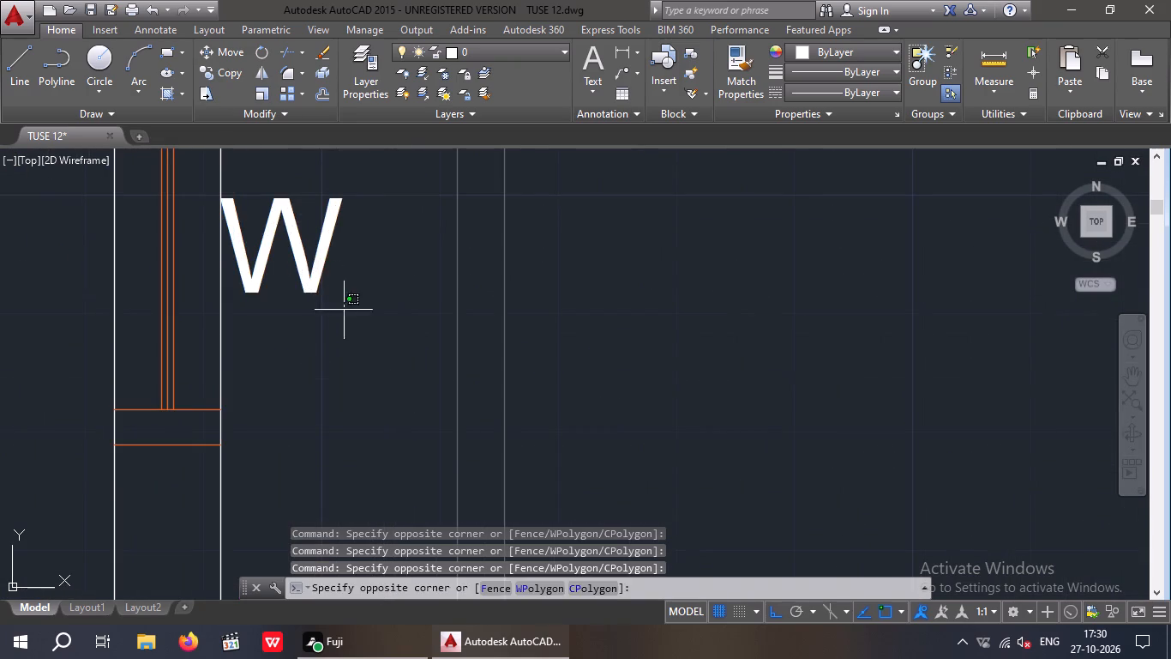
left_click_drag(344, 313, 321, 311)
left_click(275, 221)
scroll(291, 236, "down", 3)
middle_click_drag(357, 300, 579, 335)
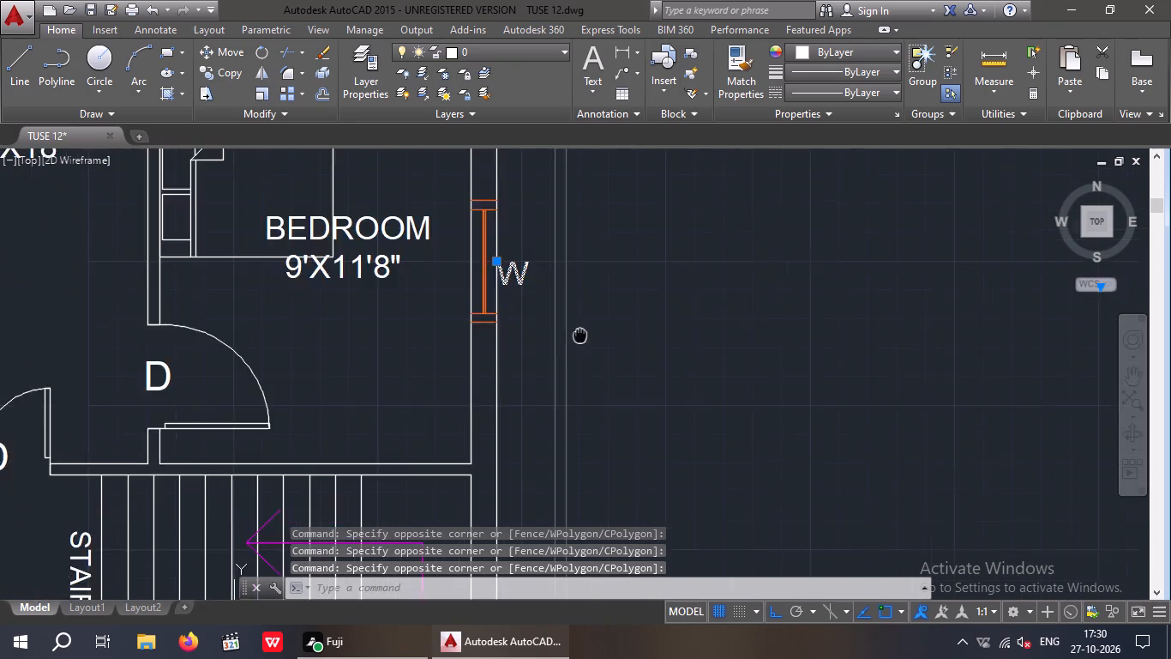
scroll(575, 327, "down", 3)
middle_click_drag(405, 412, 454, 392)
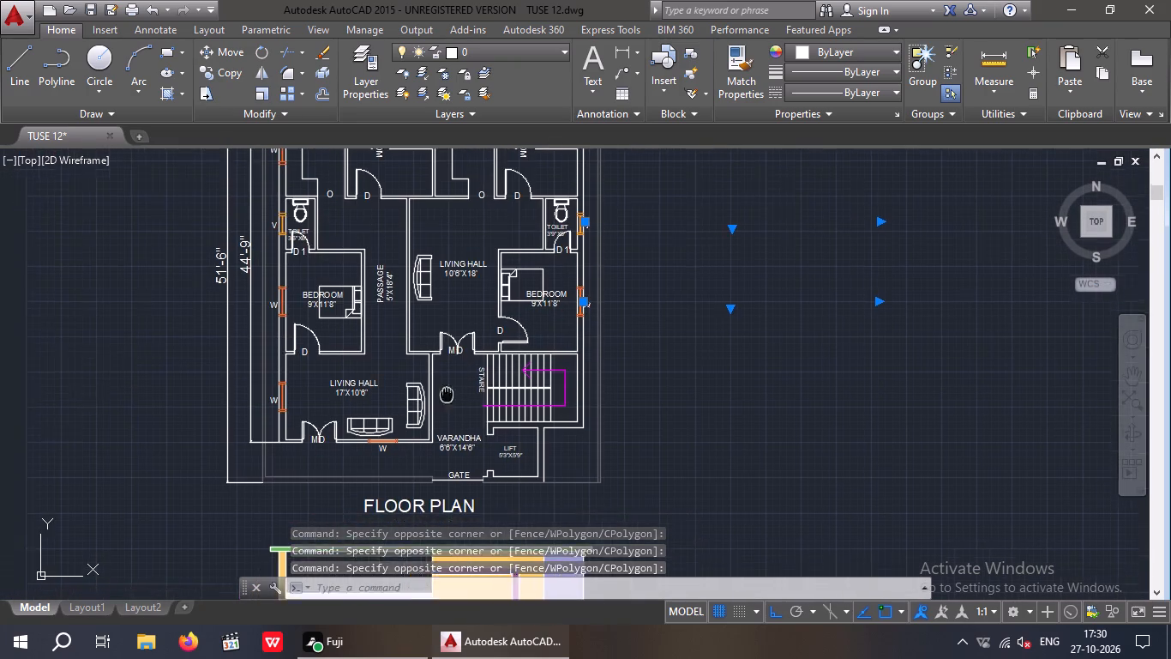
middle_click_drag(454, 392, 504, 360)
scroll(427, 413, "up", 3)
scroll(525, 398, "up", 2)
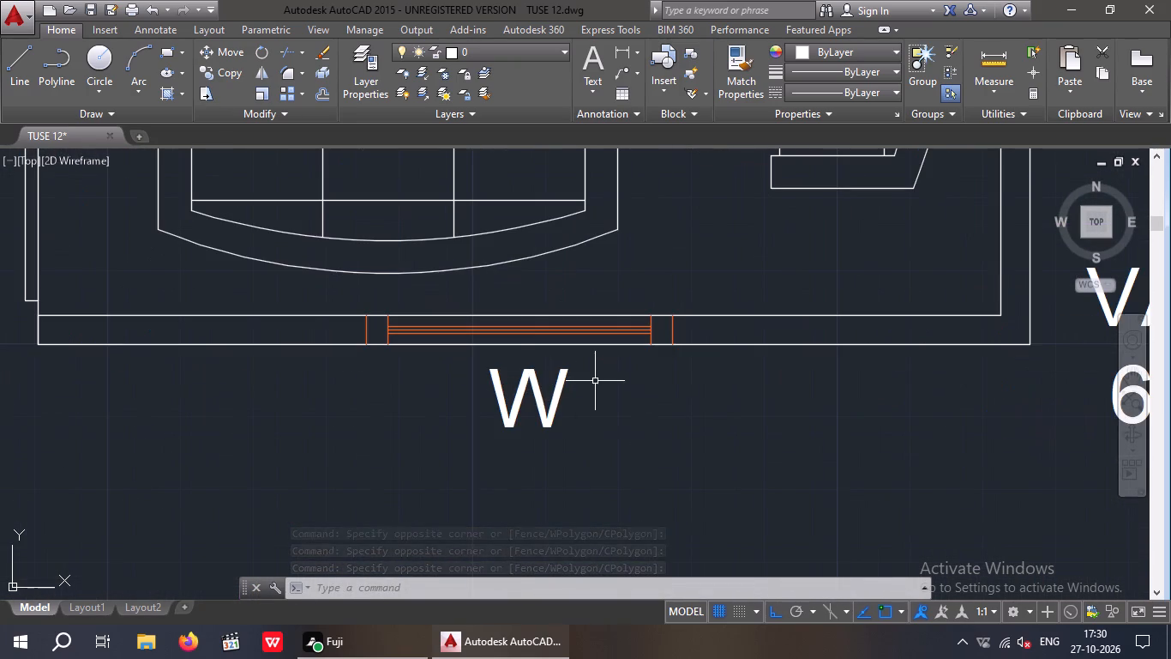
left_click_drag(596, 378, 504, 433)
left_click(470, 438)
scroll(479, 418, "down", 3)
middle_click_drag(415, 434, 600, 456)
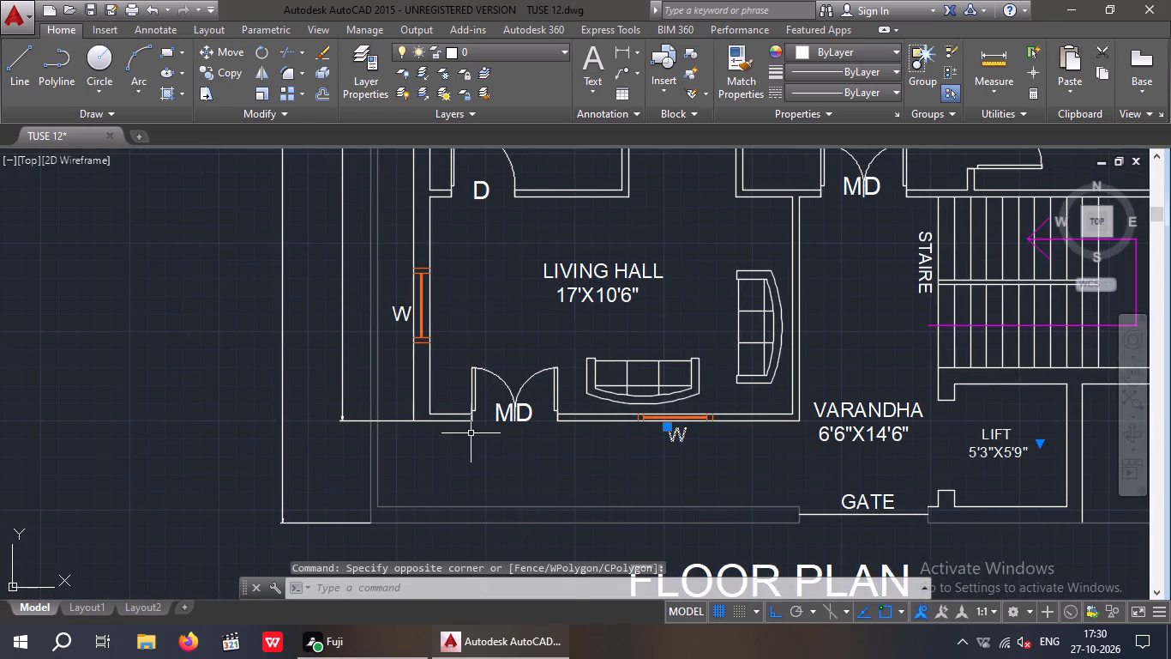
scroll(399, 307, "up", 4)
left_click_drag(406, 402, 388, 387)
left_click(357, 284)
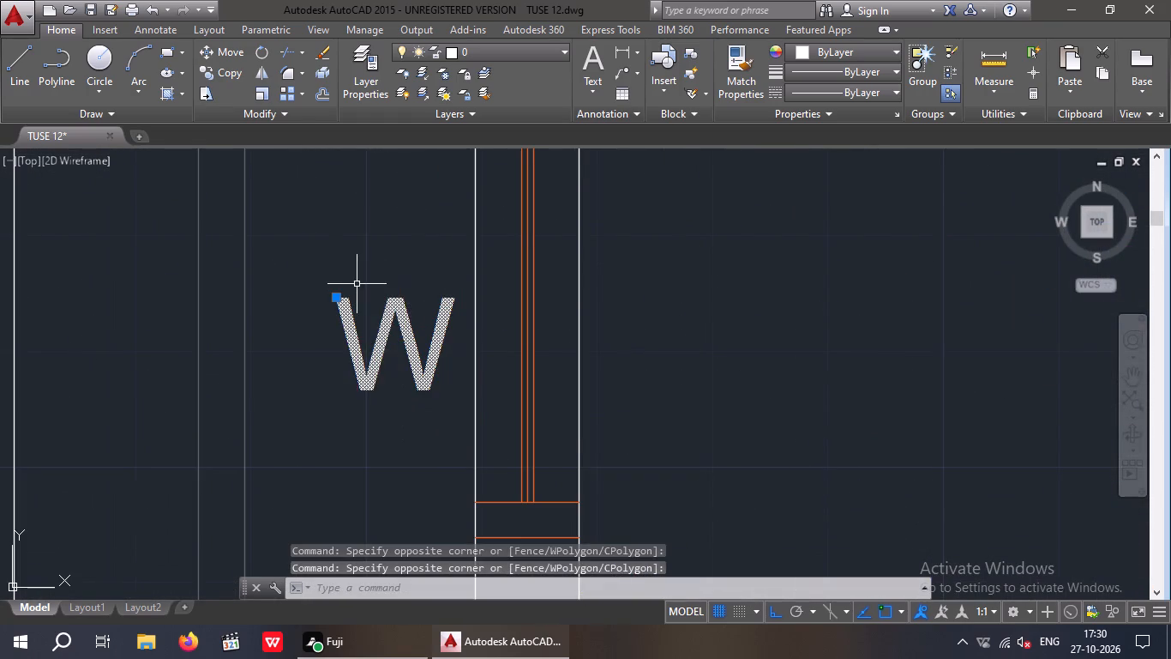
scroll(375, 272, "down", 3)
middle_click_drag(377, 283, 387, 410)
scroll(417, 262, "down", 1)
middle_click_drag(421, 290, 398, 488)
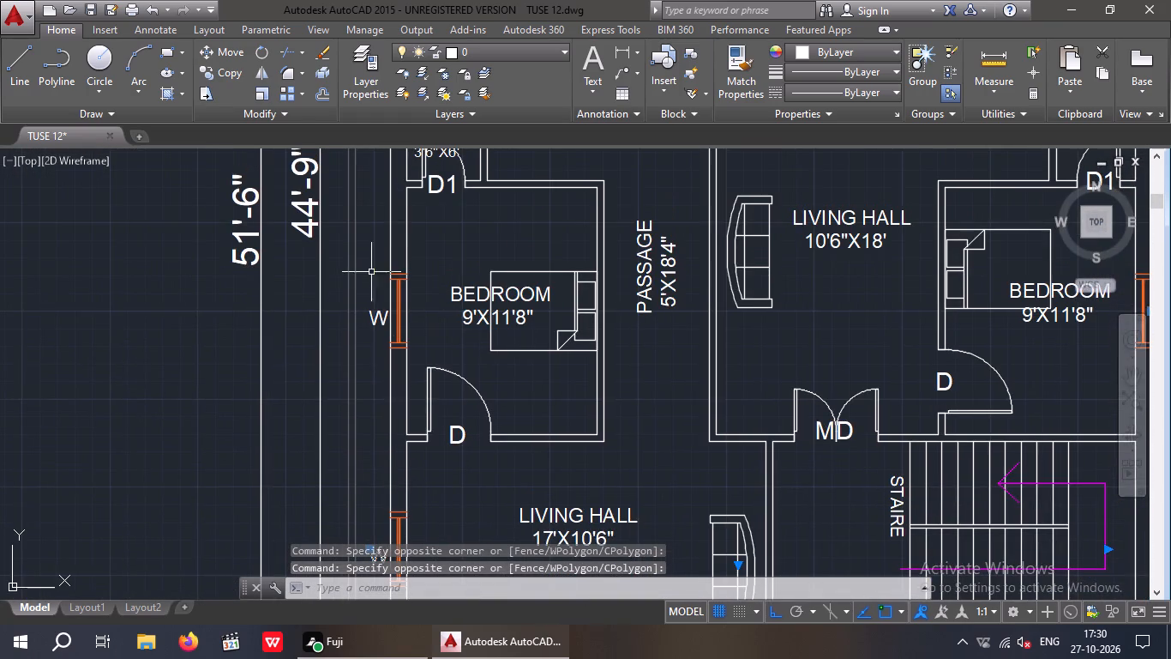
scroll(376, 287, "up", 3)
left_click(390, 451)
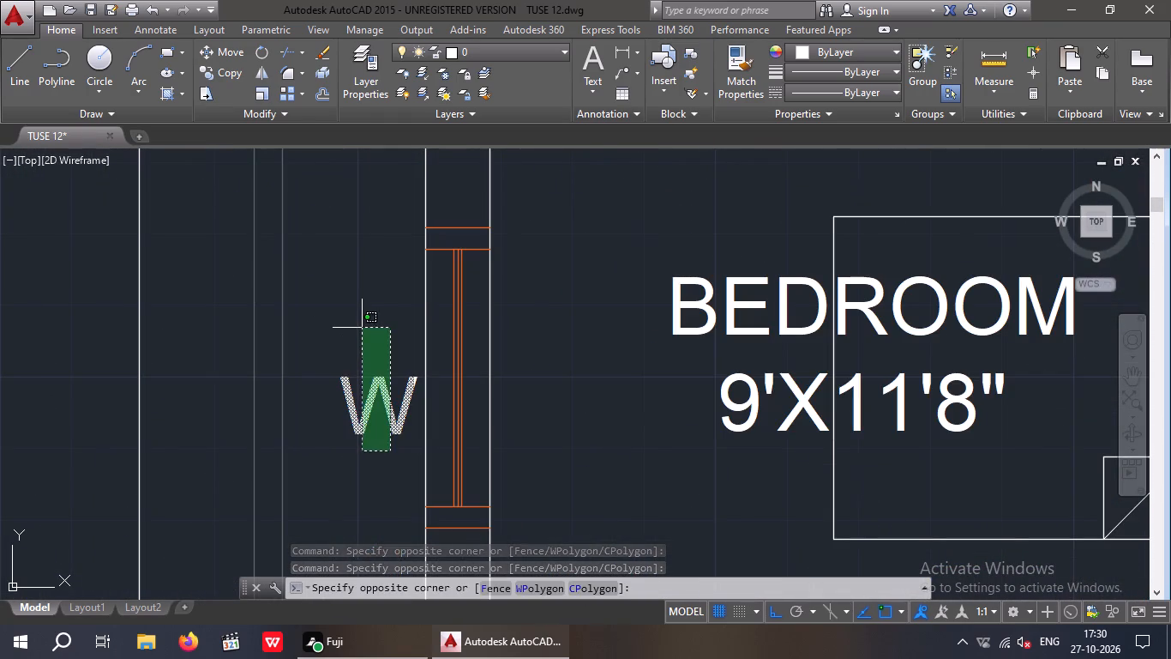
left_click(362, 328)
middle_click_drag(359, 286, 395, 495)
scroll(397, 366, "down", 2)
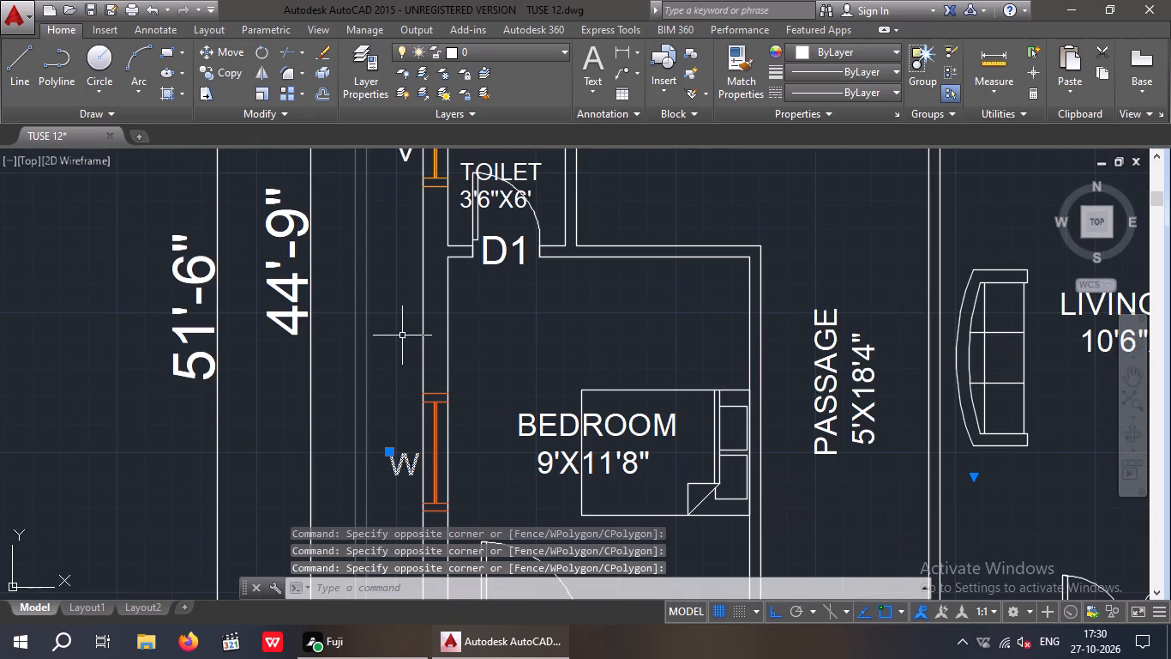
Add the V label beside the 3'6"X6' toilet and the W label beside the west kitchen, and colour all selected W and V labels green.
scroll(402, 335, "down", 1)
middle_click_drag(381, 408, 372, 513)
scroll(377, 295, "up", 2)
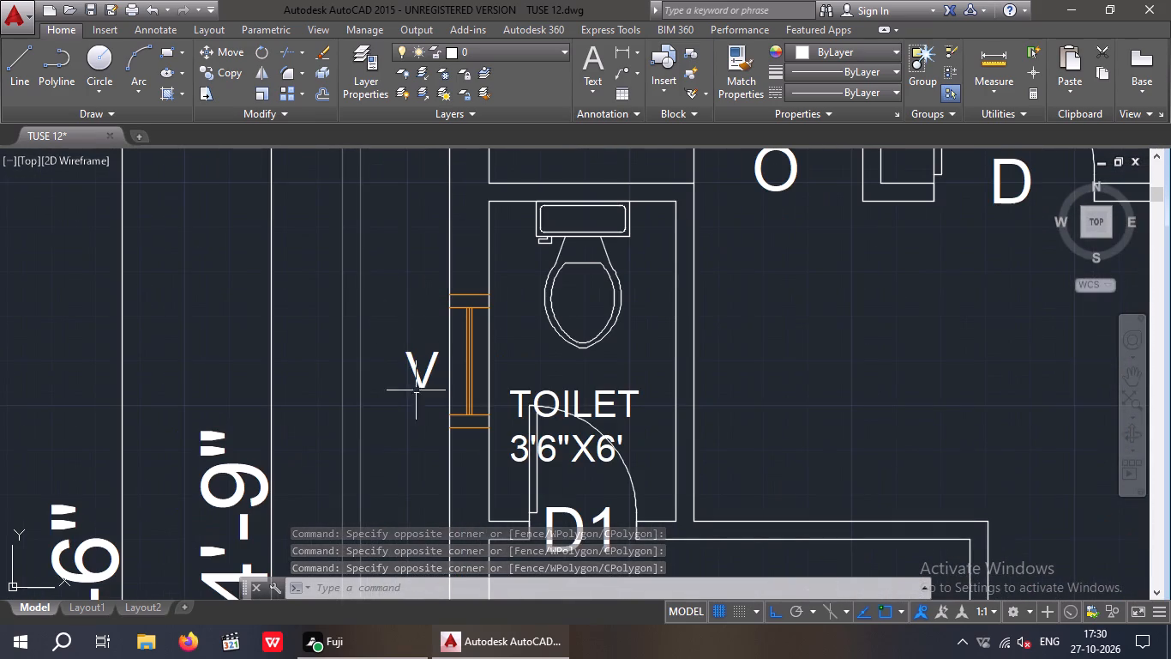
scroll(426, 381, "up", 1)
left_click_drag(427, 416, 418, 410)
left_click(373, 299)
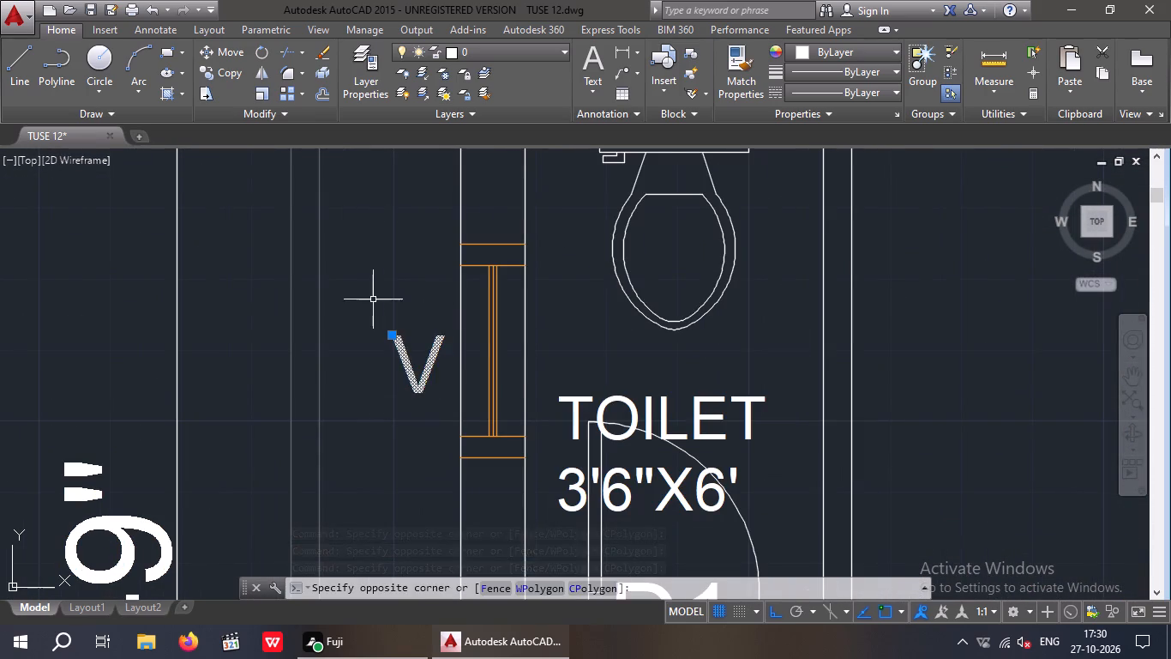
scroll(386, 293, "down", 2)
middle_click_drag(393, 332, 397, 475)
scroll(398, 315, "down", 2)
scroll(404, 233, "up", 4)
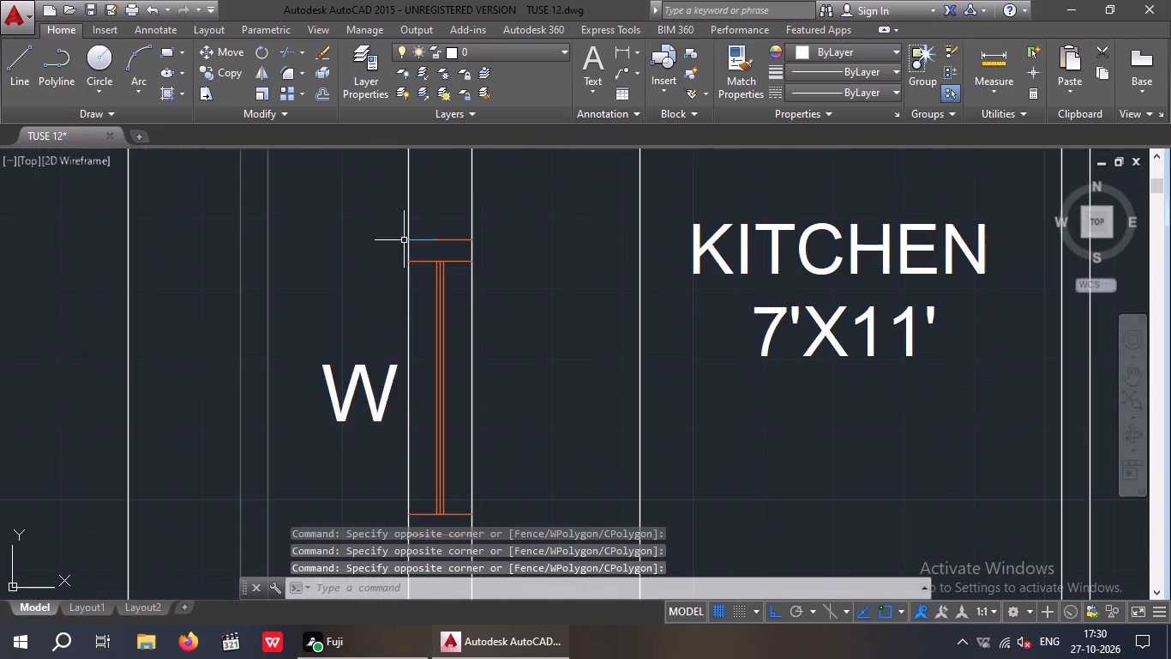
left_click_drag(373, 438, 361, 436)
left_click(319, 342)
scroll(324, 307, "down", 1)
middle_click_drag(315, 360, 306, 499)
scroll(337, 300, "down", 3)
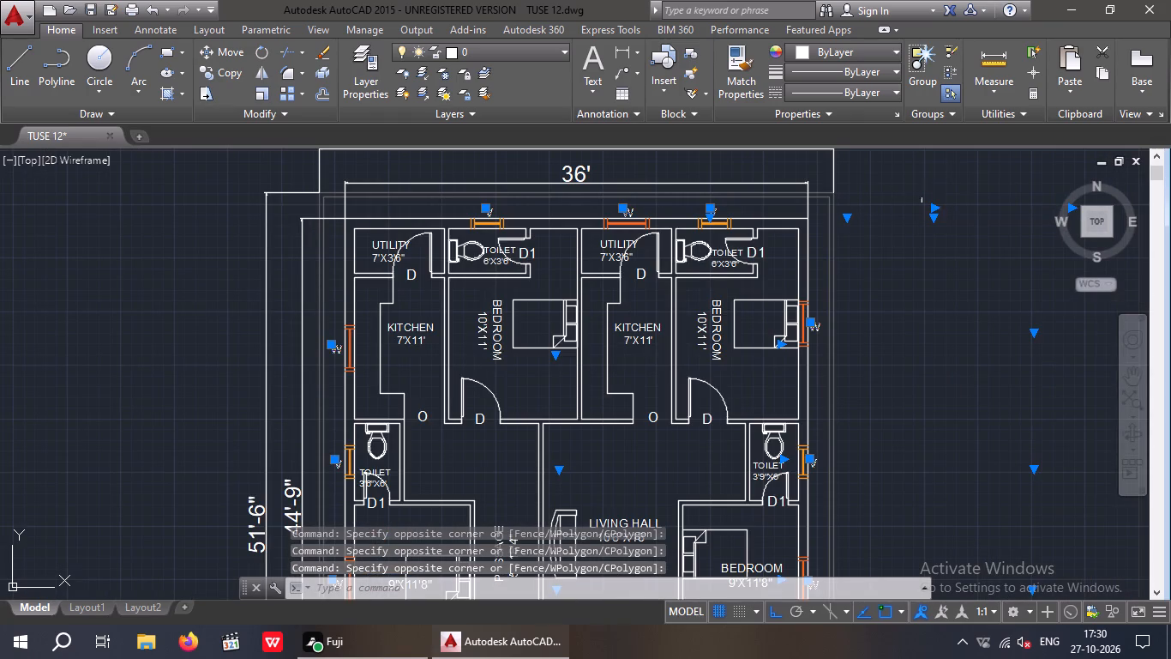
left_click(835, 57)
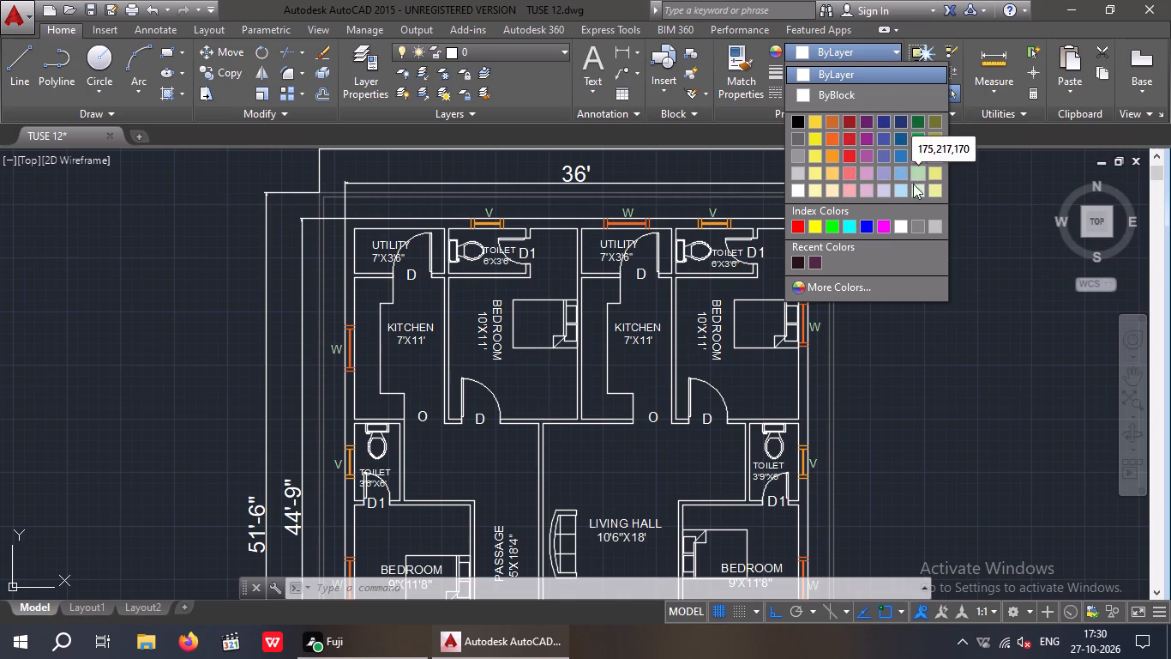
left_click(836, 226)
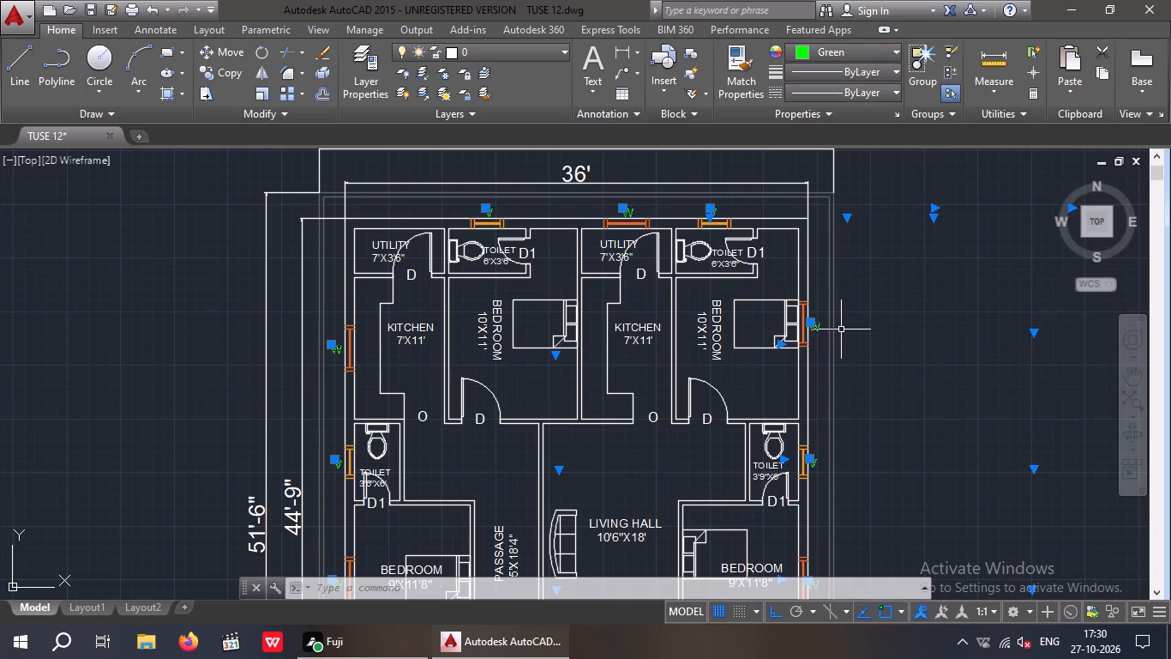
key("Escape")
key("Escape")
Select the D labels at the two utility doors and the D1 labels at the two 6'X3'6" toilets.
middle_click_drag(839, 329, 730, 317)
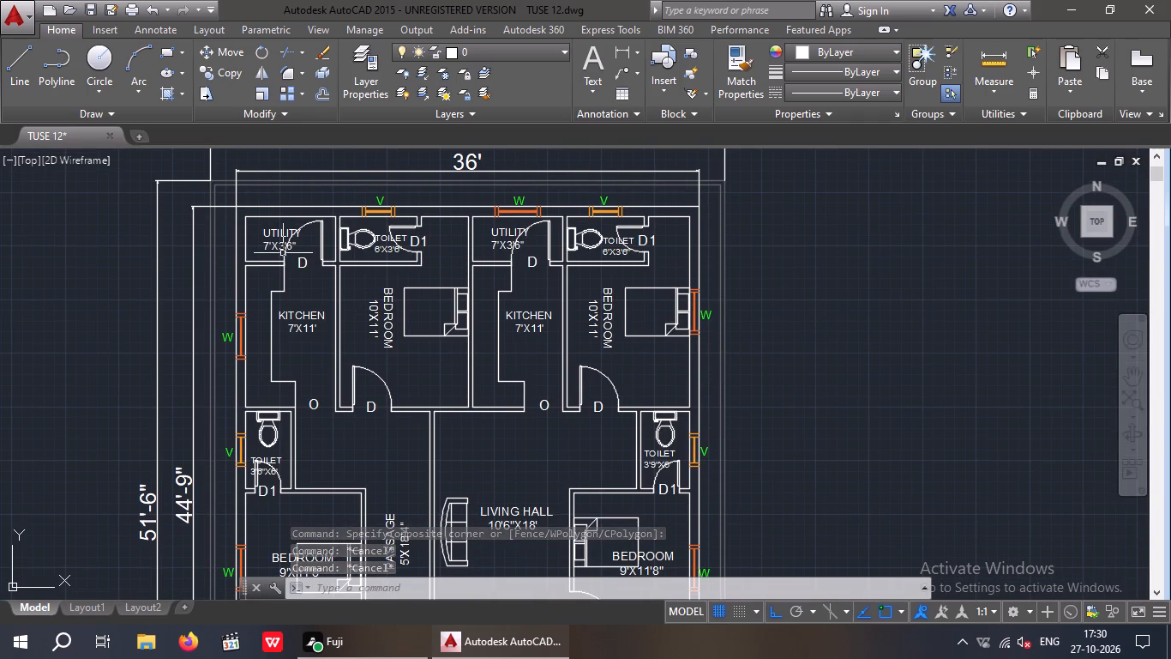
scroll(305, 277, "up", 3)
left_click_drag(309, 285, 292, 269)
left_click(267, 202)
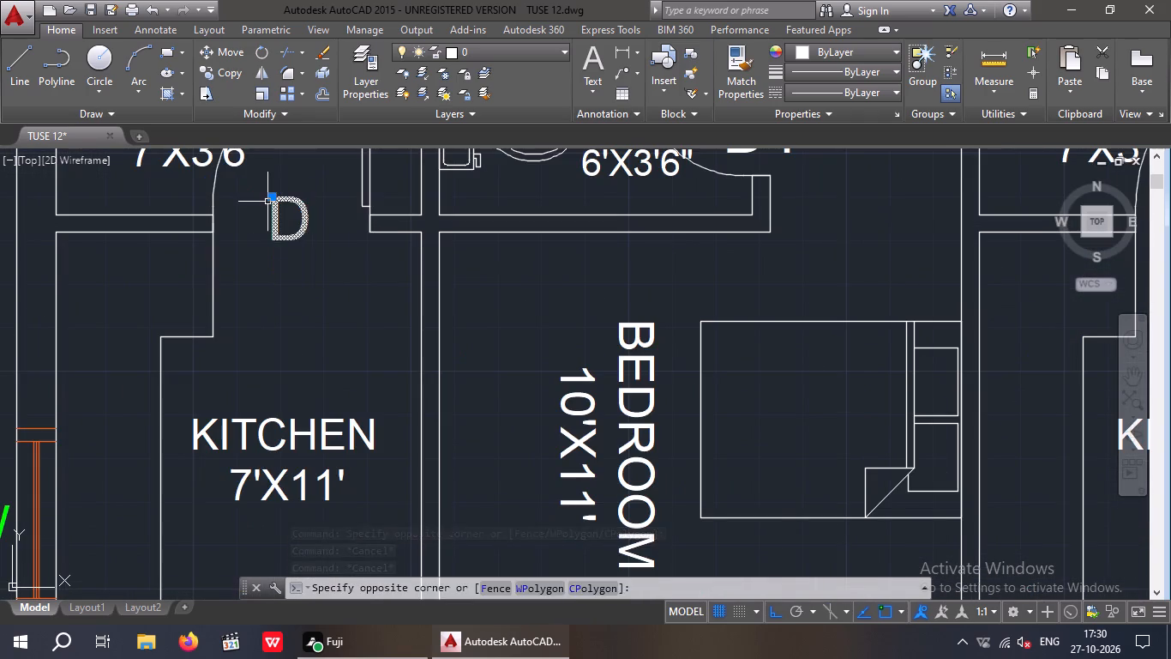
scroll(285, 203, "down", 3)
scroll(516, 209, "up", 3)
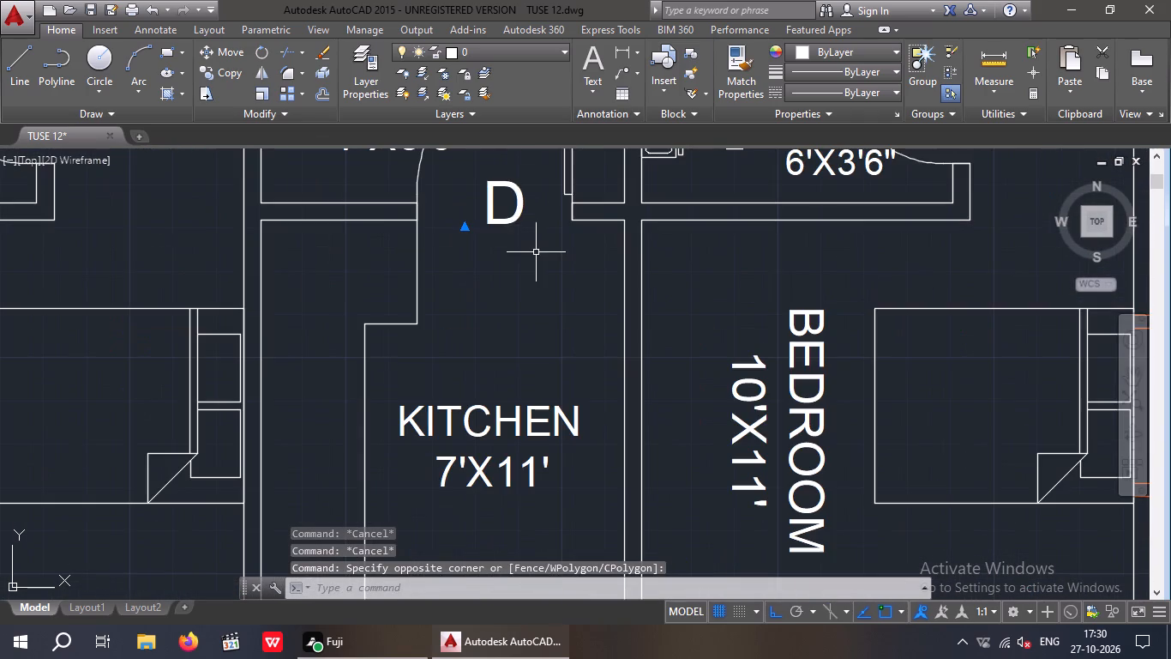
left_click_drag(536, 252, 513, 233)
left_click(497, 183)
scroll(490, 218, "down", 3)
middle_click_drag(489, 221, 442, 258)
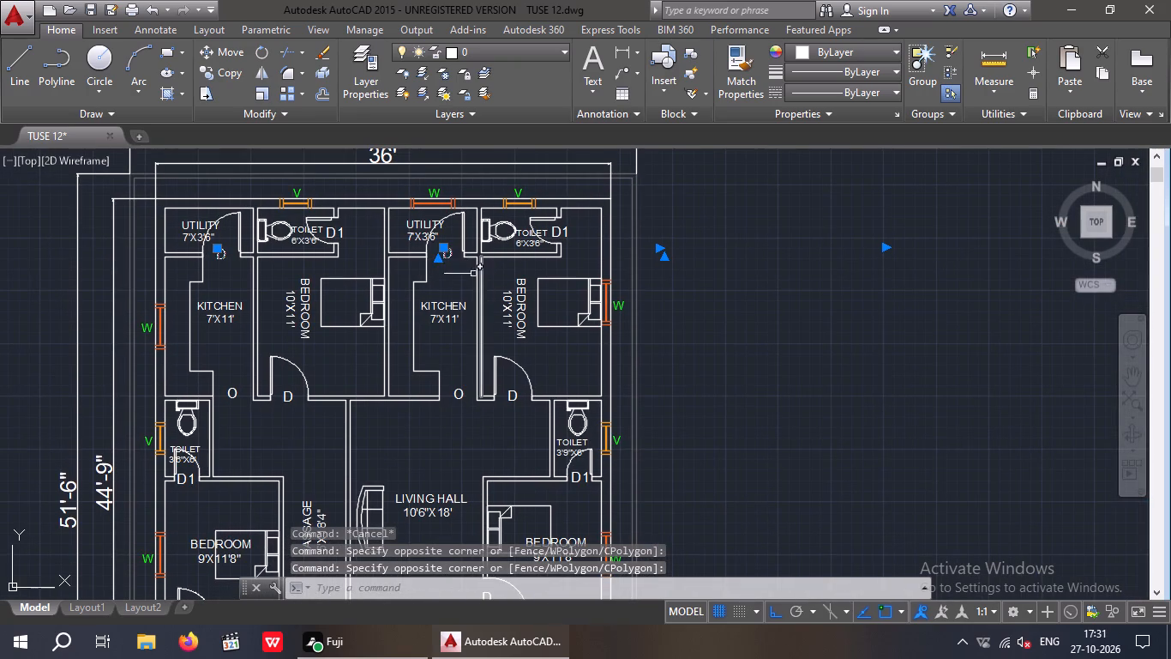
scroll(327, 233, "up", 4)
left_click_drag(401, 196, 385, 238)
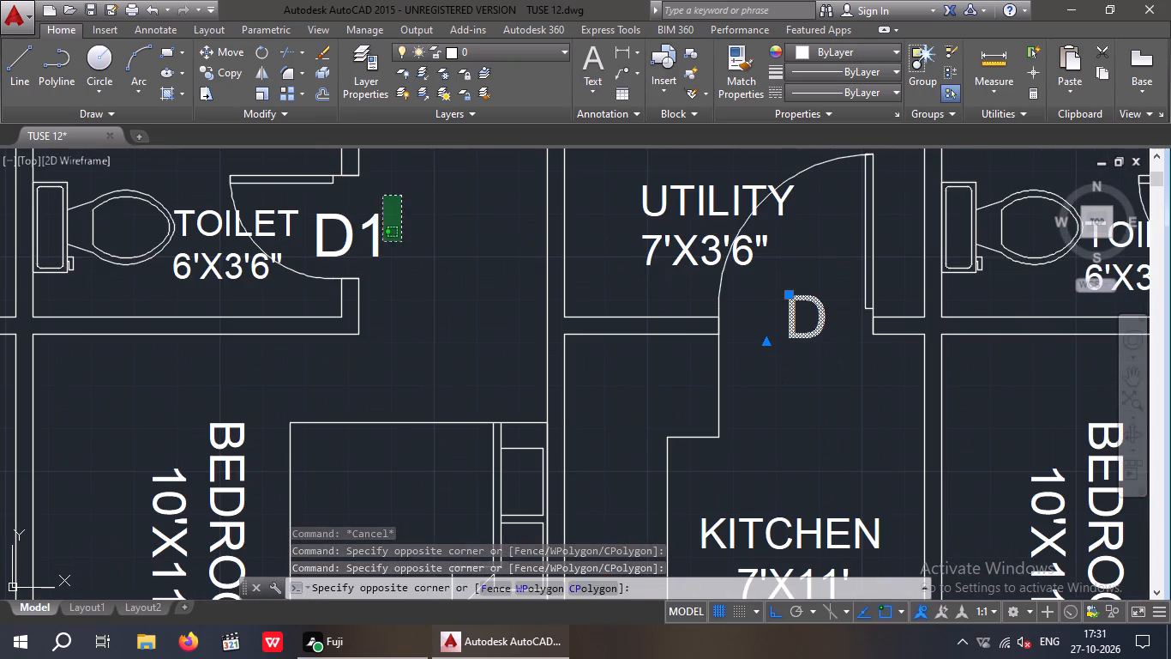
left_click(375, 245)
scroll(399, 227, "down", 2)
scroll(736, 219, "up", 2)
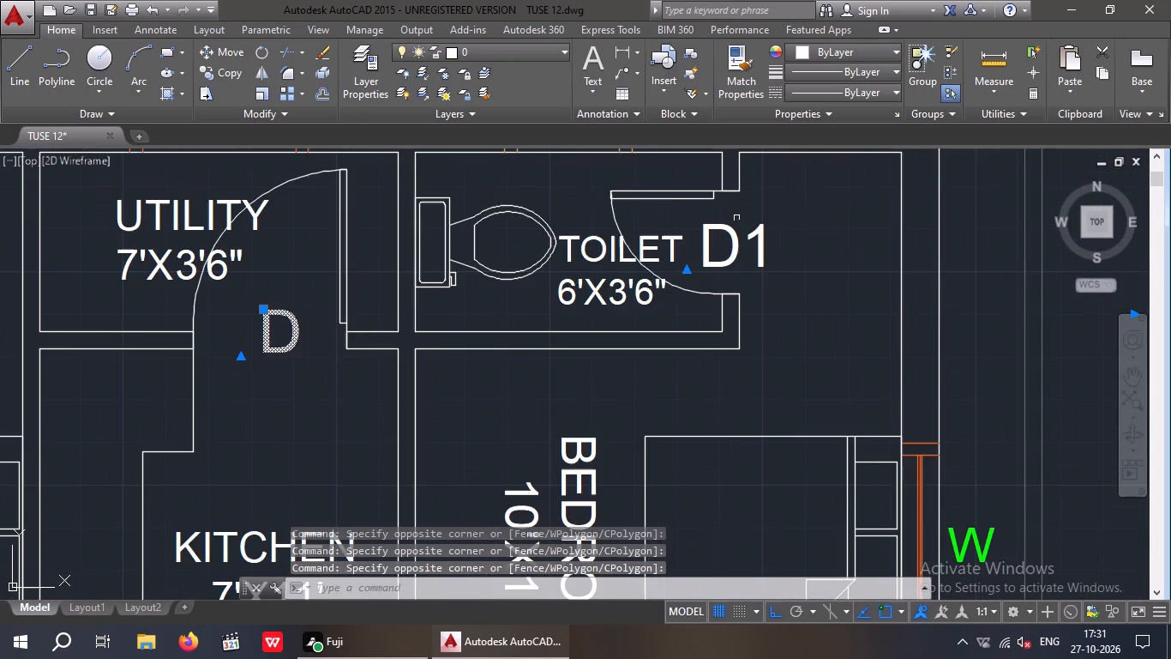
left_click_drag(794, 209, 742, 259)
left_click(737, 262)
scroll(740, 245, "down", 2)
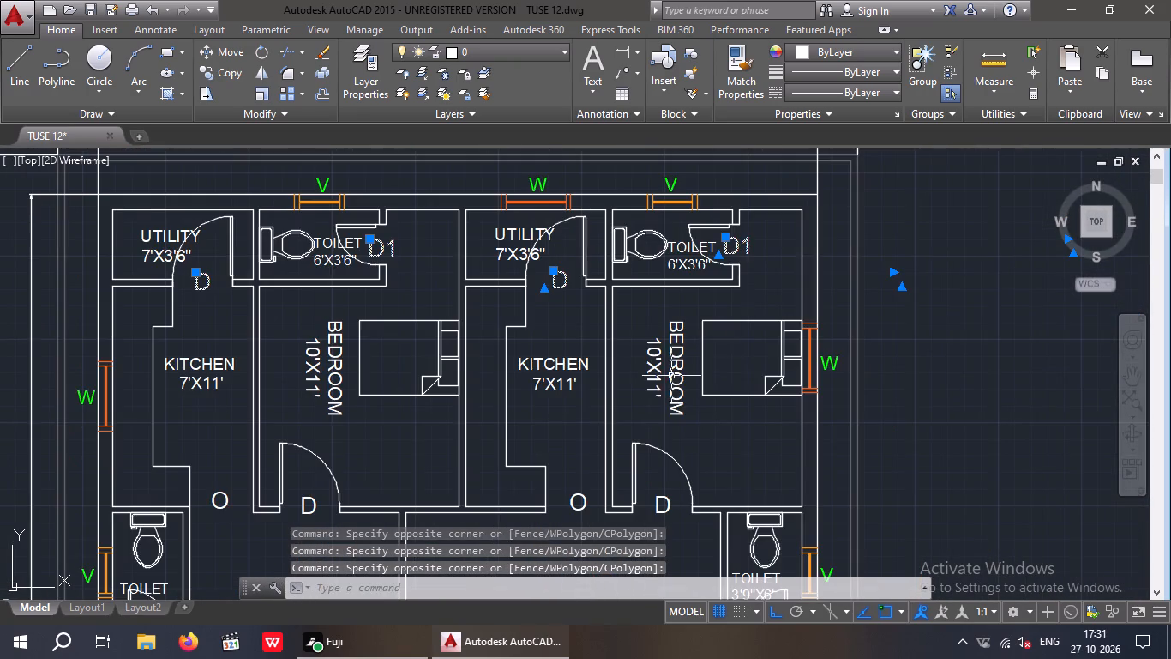
Add the D labels at the two 10'X11' bedroom doors and the O labels at the two kitchen openings to the selection.
middle_click_drag(638, 396, 607, 271)
scroll(643, 401, "up", 2)
left_click_drag(642, 402, 604, 354)
left_click(587, 299)
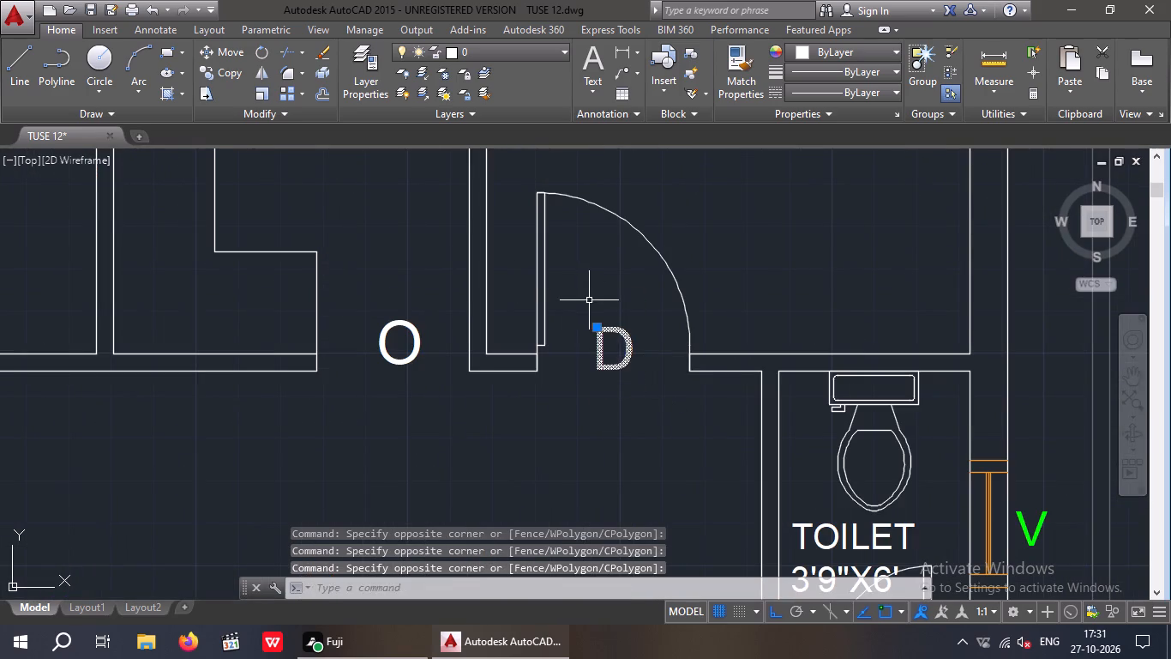
scroll(595, 304, "down", 4)
scroll(458, 321, "up", 4)
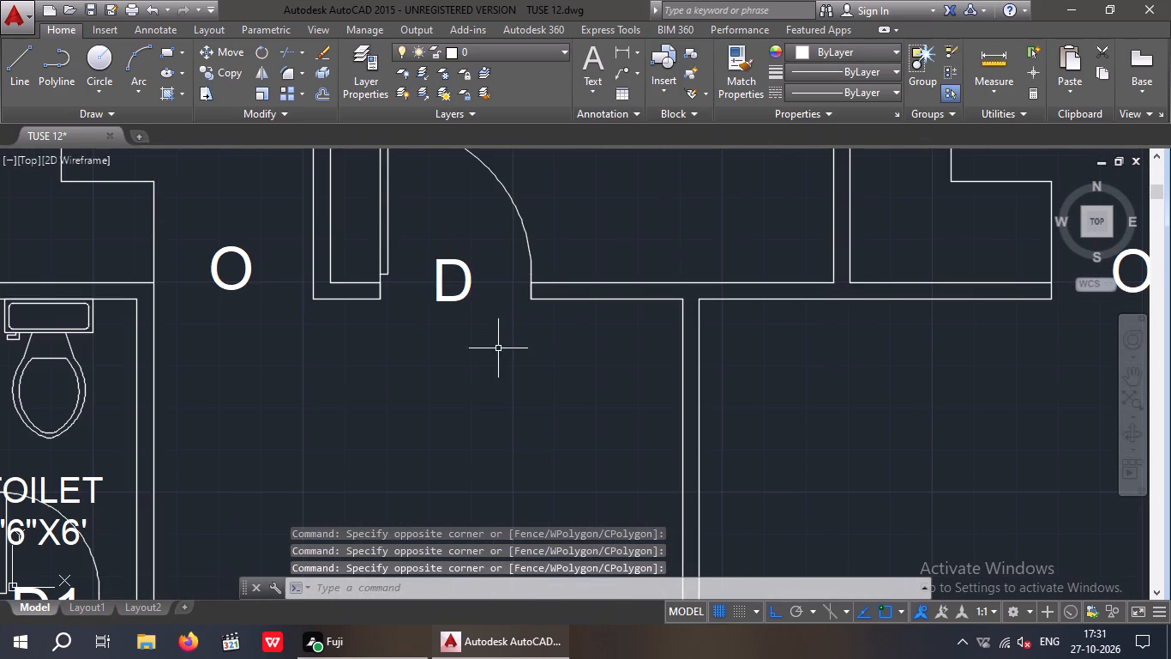
left_click_drag(497, 348, 483, 339)
left_click(413, 227)
scroll(425, 240, "down", 3)
scroll(380, 244, "up", 3)
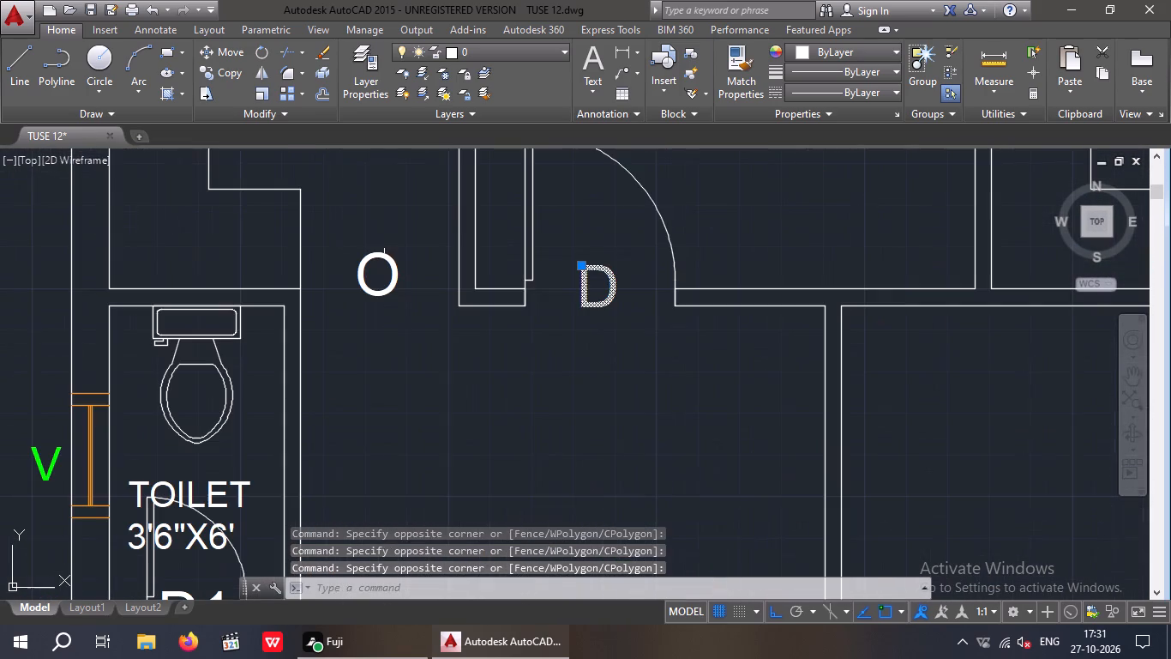
left_click_drag(409, 338, 397, 323)
left_click(354, 228)
scroll(362, 238, "down", 3)
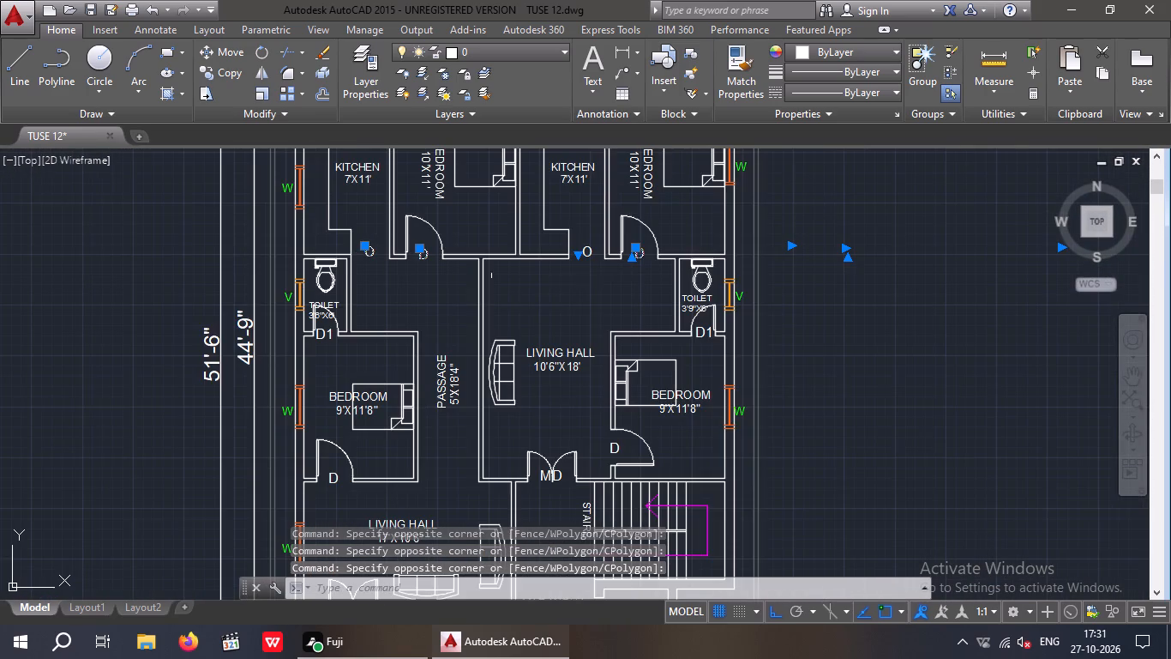
scroll(592, 246, "up", 3)
left_click_drag(609, 319, 588, 305)
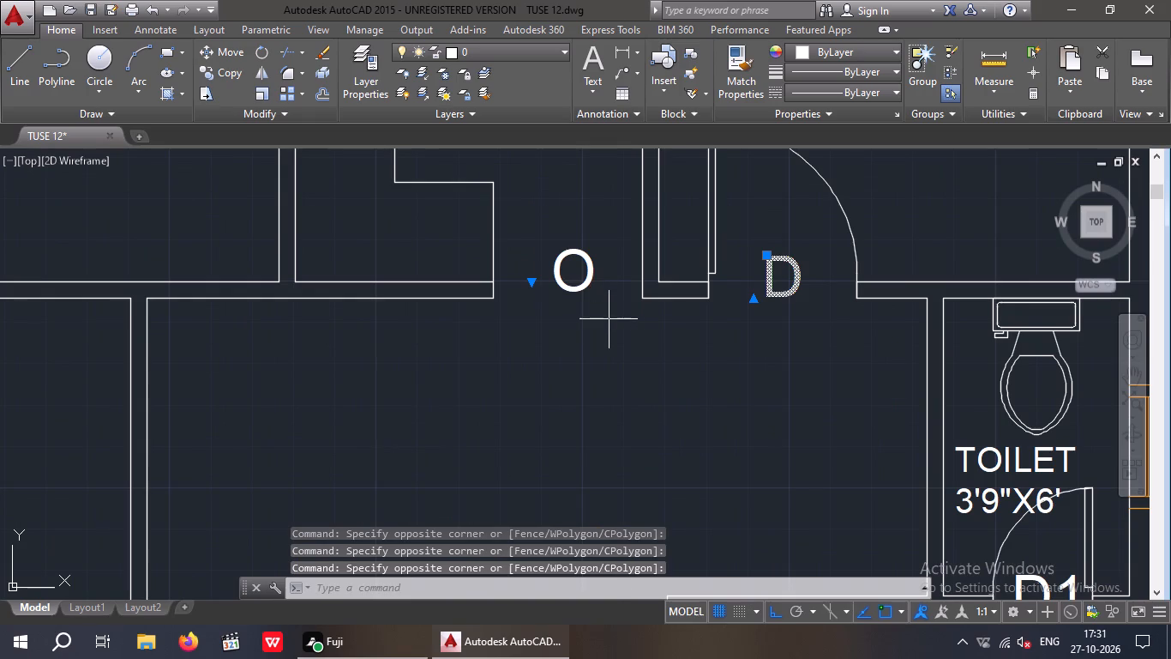
left_click(540, 218)
Add the D1 labels at the 3'9"X6' and 3'6"X6' toilets and the D labels at the two 9'X11'8" bedrooms to the selection.
scroll(540, 218, "down", 4)
scroll(614, 275, "up", 2)
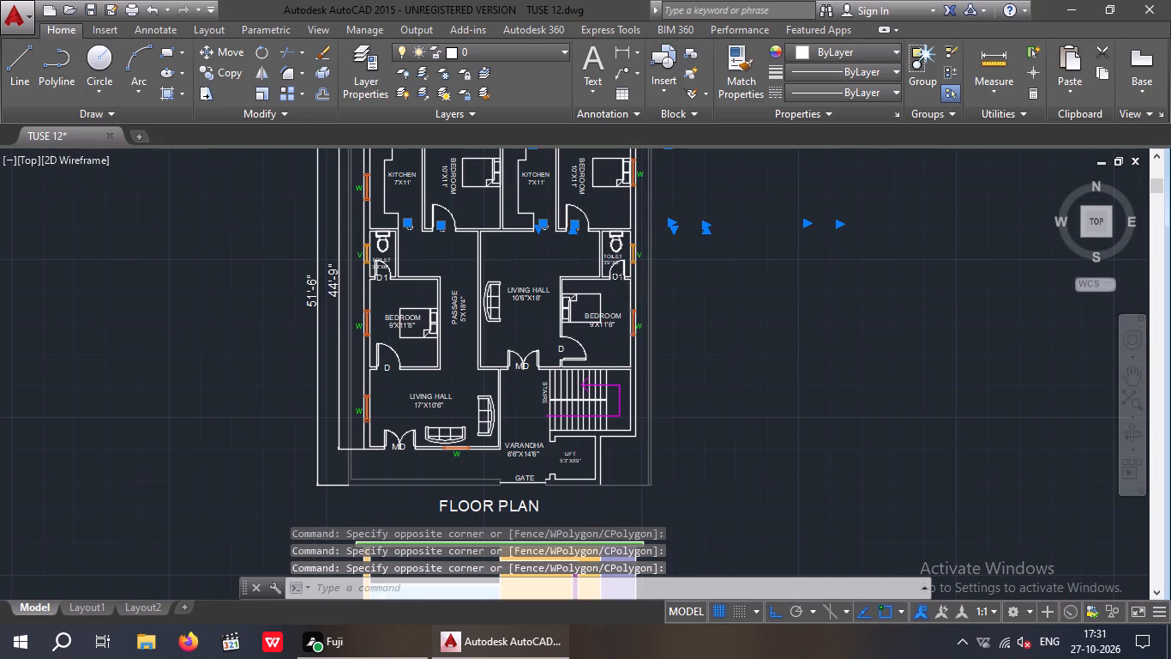
scroll(614, 274, "up", 3)
left_click_drag(631, 354, 608, 329)
left_click(590, 280)
scroll(598, 278, "down", 4)
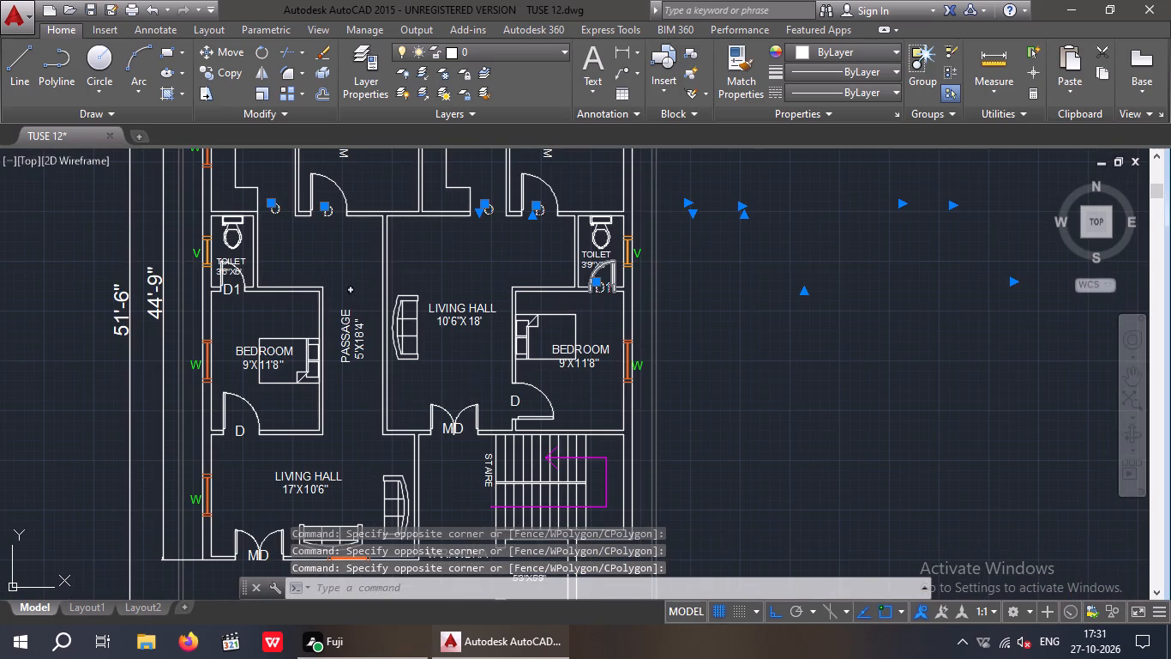
scroll(230, 294, "up", 4)
left_click_drag(253, 312, 237, 299)
left_click(221, 261)
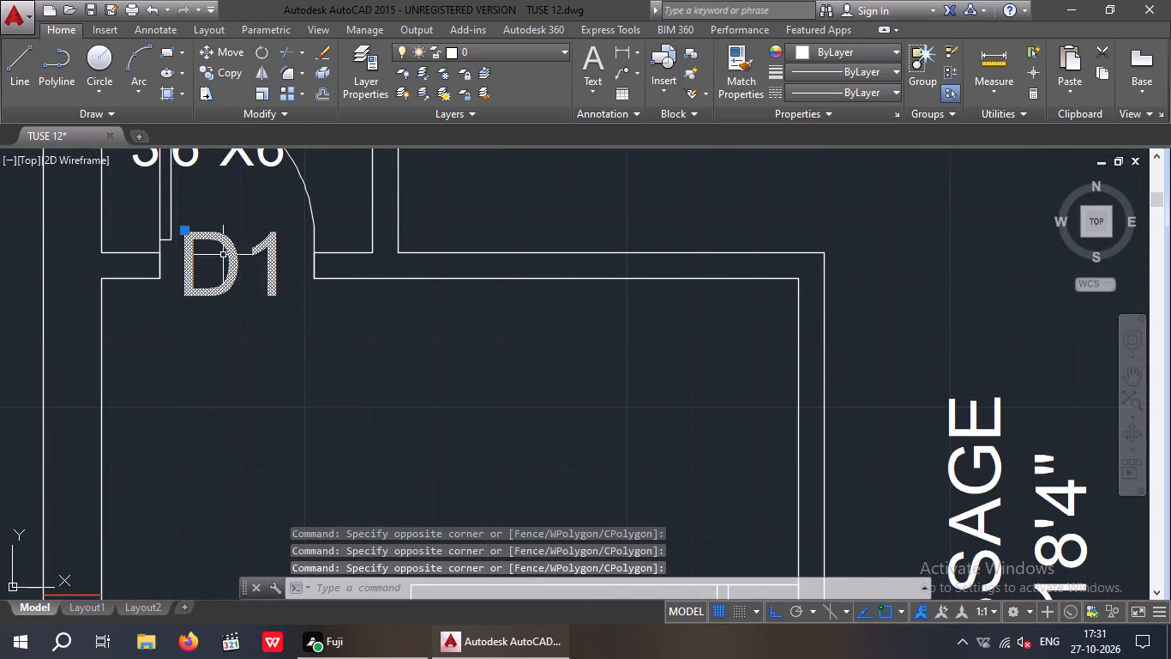
scroll(226, 249, "down", 4)
middle_click_drag(346, 220, 311, 364)
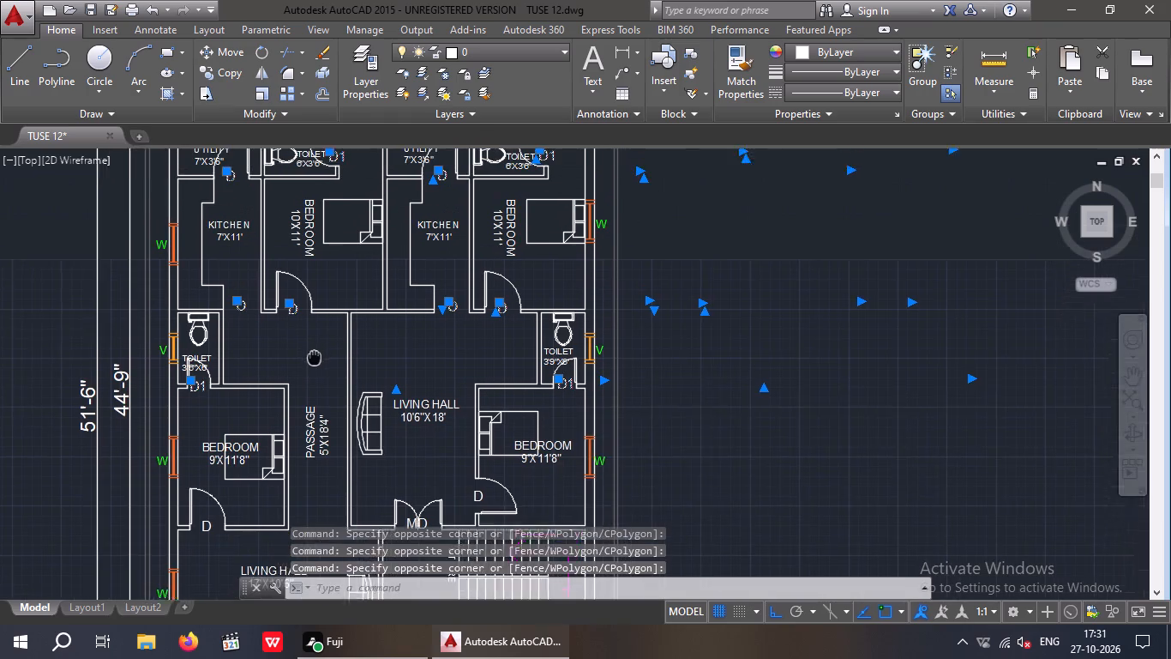
middle_click_drag(311, 364, 315, 347)
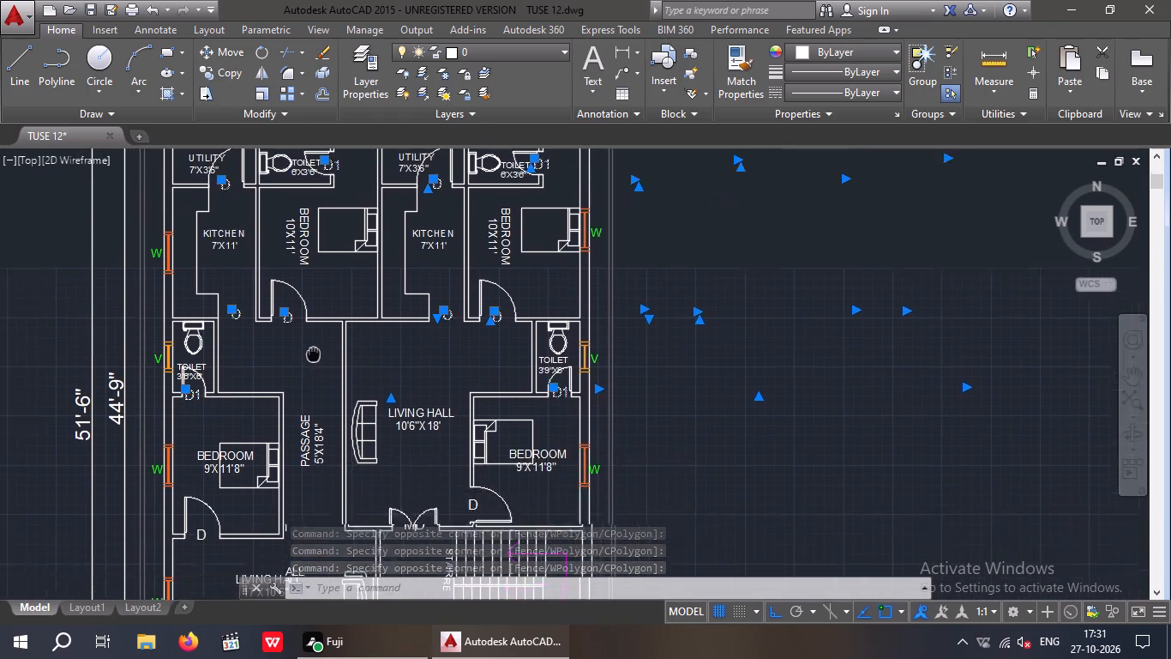
middle_click_drag(315, 347, 358, 241)
scroll(255, 456, "up", 4)
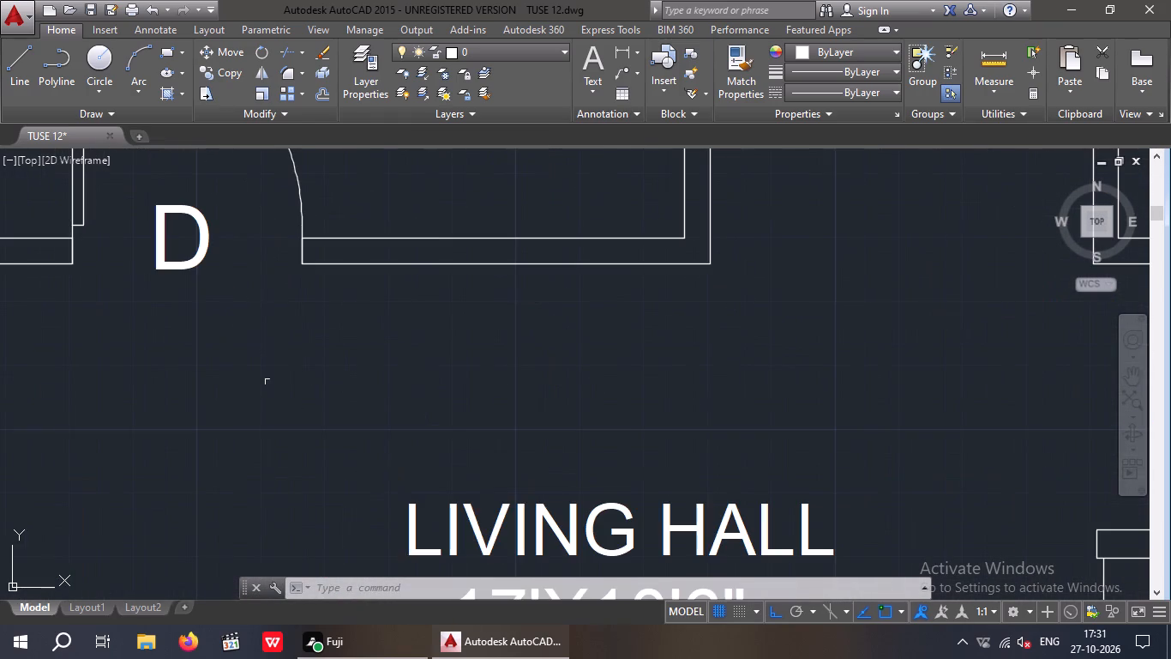
left_click_drag(273, 333, 260, 329)
left_click(147, 239)
scroll(201, 215, "down", 5)
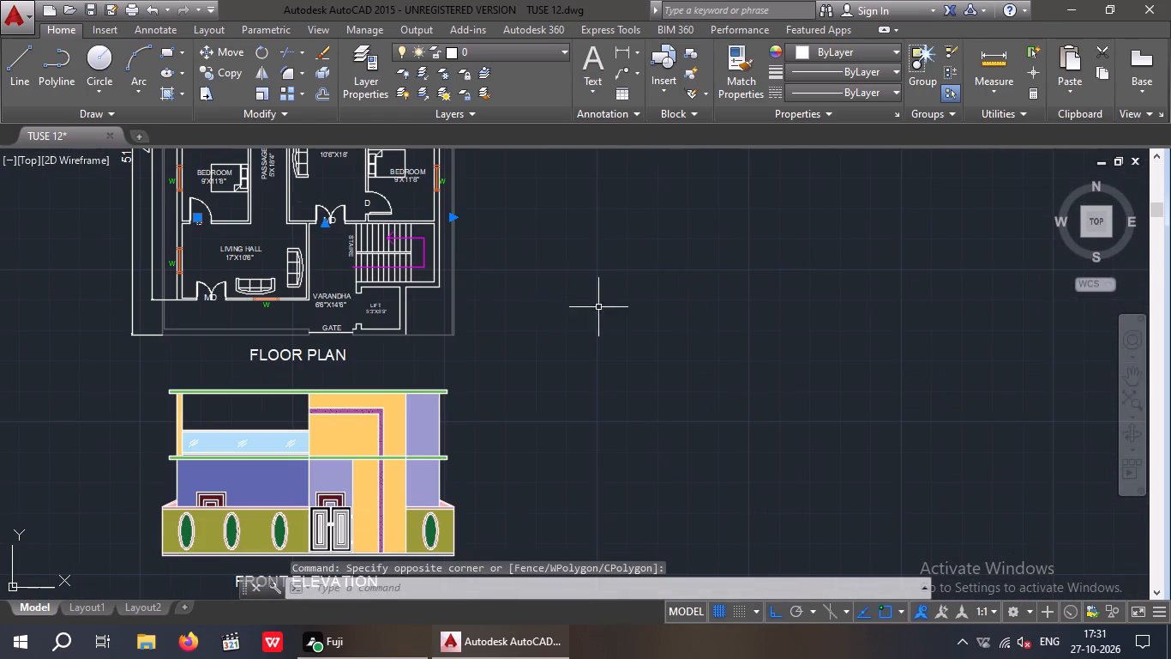
scroll(375, 202, "up", 4)
left_click_drag(378, 213, 337, 236)
left_click(303, 213)
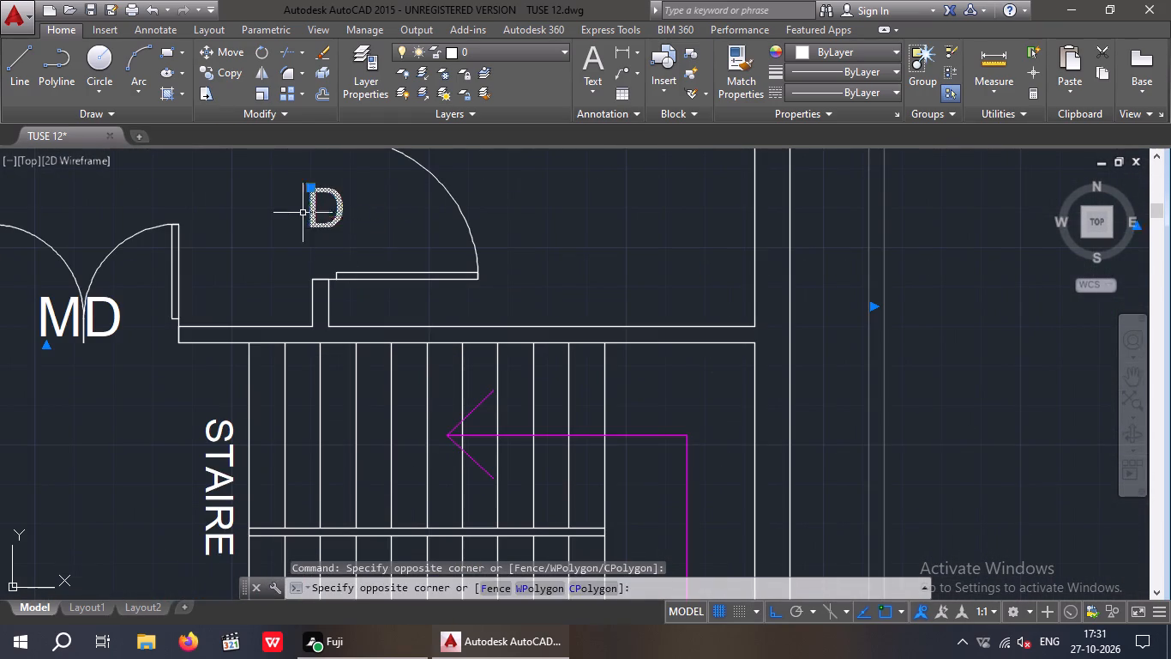
Add the MD labels at both living hall main doors and change the colour of all selected door and opening labels to magenta.
scroll(303, 212, "down", 2)
middle_click_drag(297, 241, 321, 336)
scroll(244, 376, "up", 3)
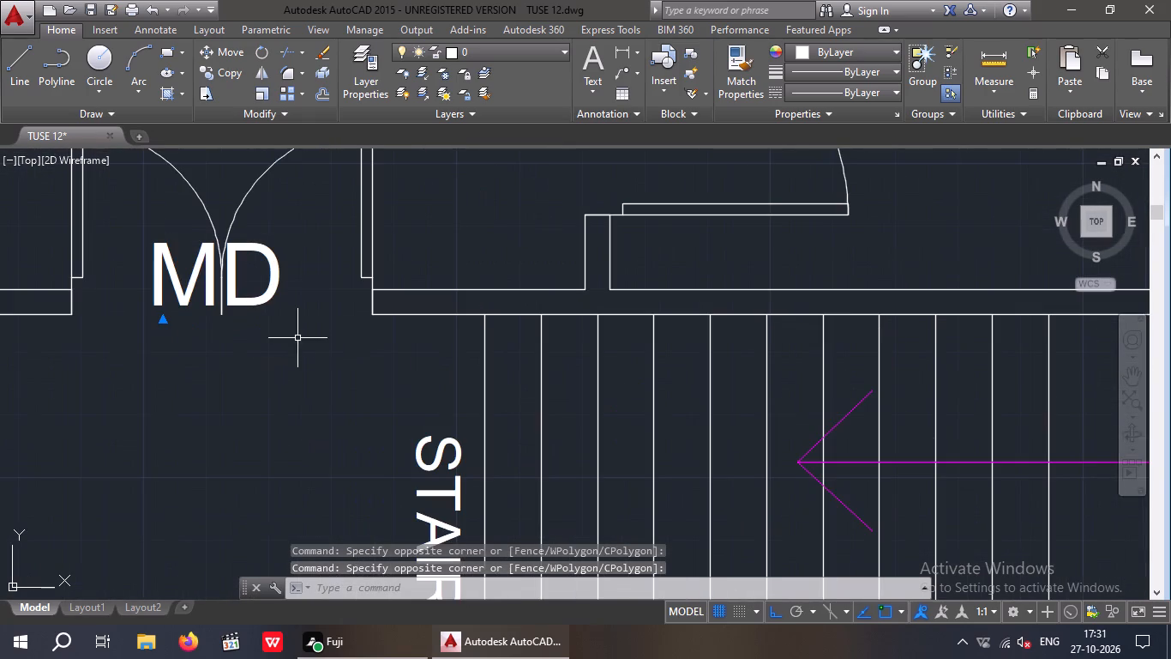
left_click_drag(297, 335, 279, 332)
left_click(263, 281)
scroll(273, 279, "down", 4)
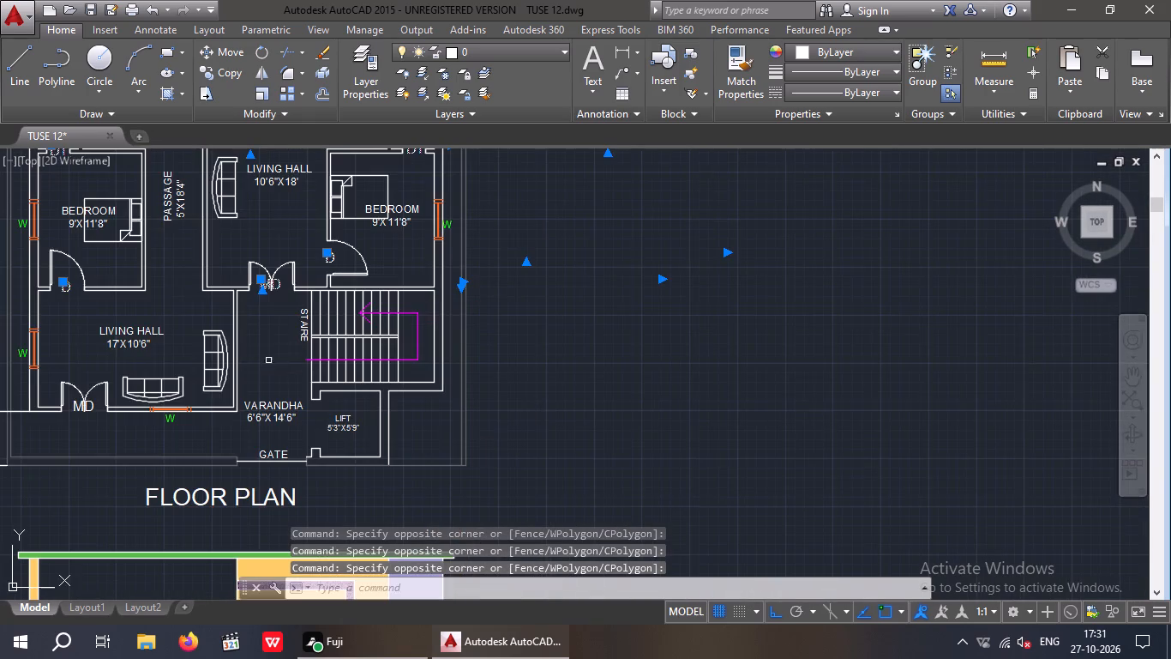
middle_click_drag(267, 355, 440, 349)
scroll(242, 415, "up", 3)
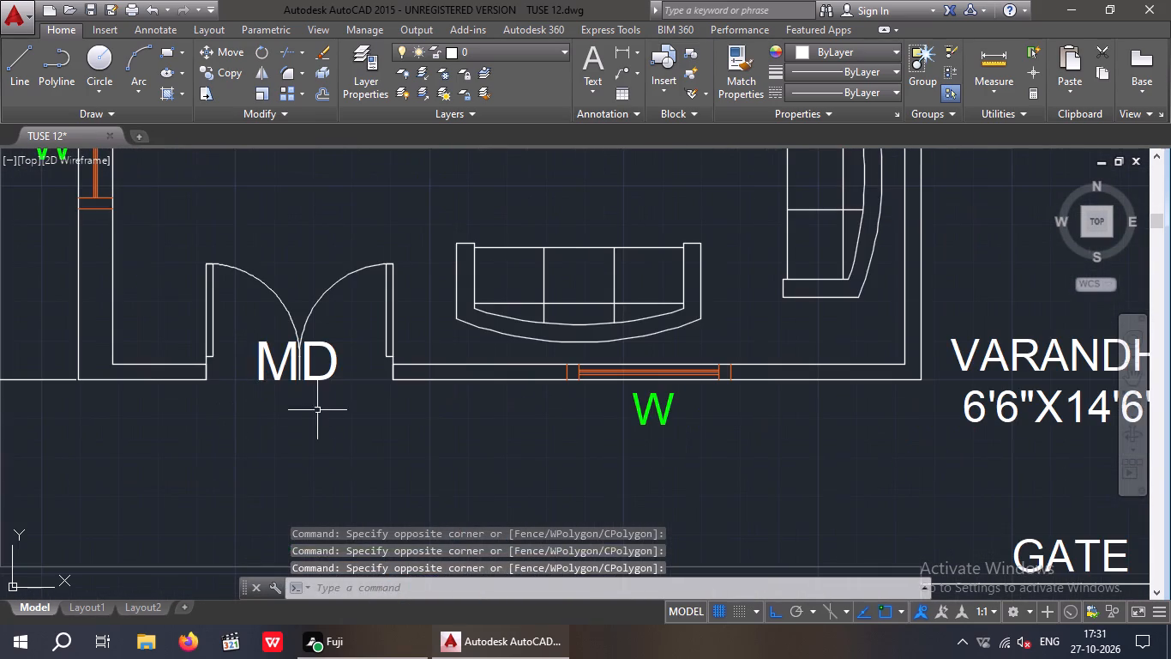
left_click(338, 394)
left_click(322, 365)
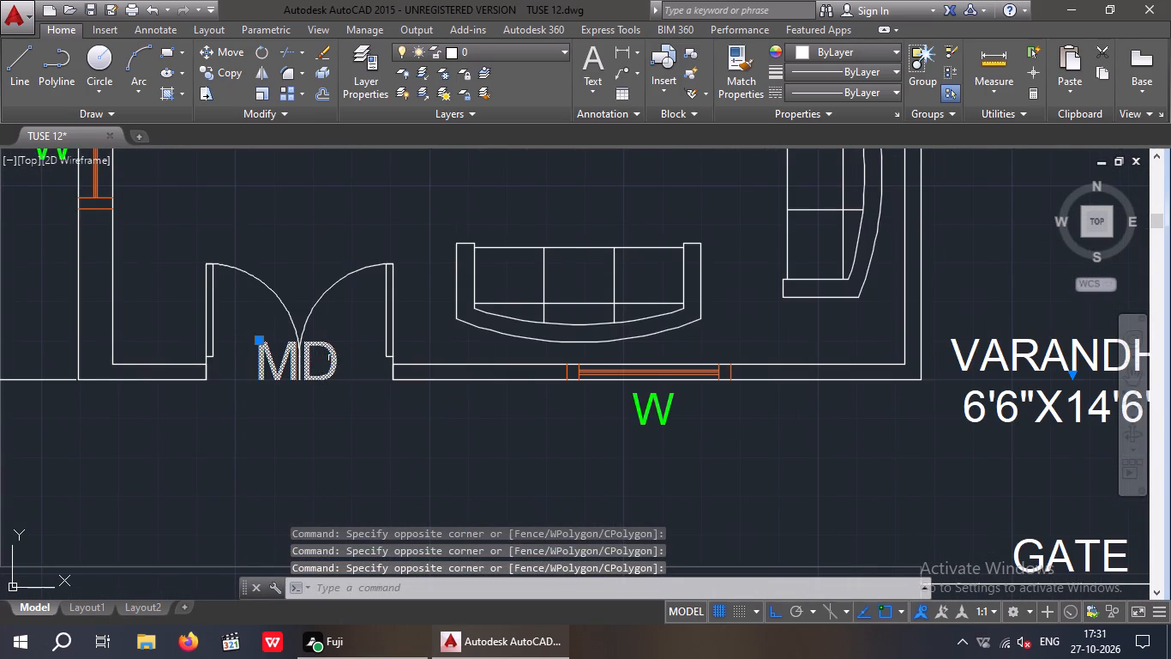
middle_click_drag(321, 345, 256, 457)
scroll(278, 402, "down", 2)
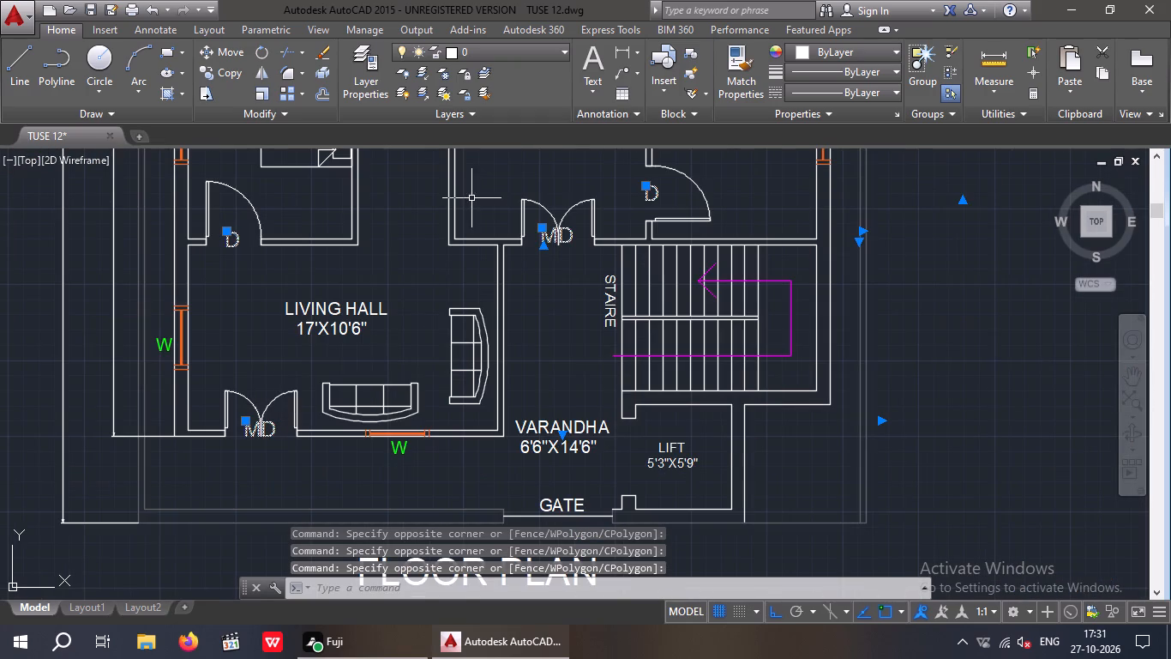
left_click(804, 54)
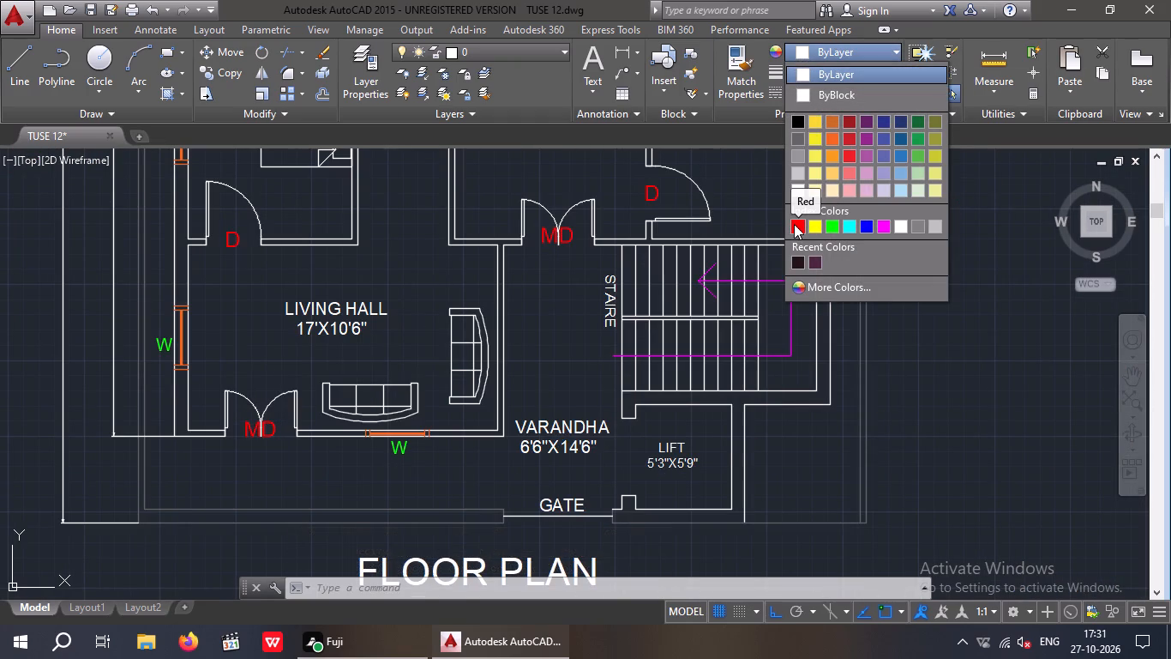
left_click(883, 225)
key("Escape")
Select the labels of both living halls, the varandha, lift, passage and the two 9'X11'8" bedrooms.
scroll(561, 300, "down", 1)
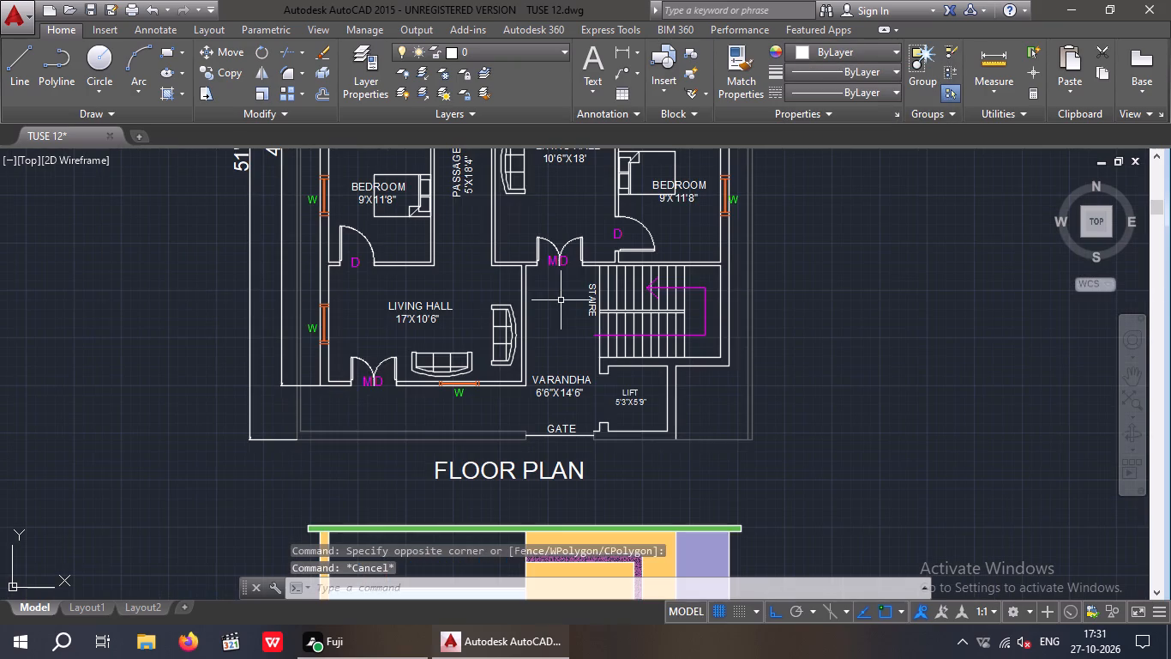
middle_click_drag(564, 329, 539, 425)
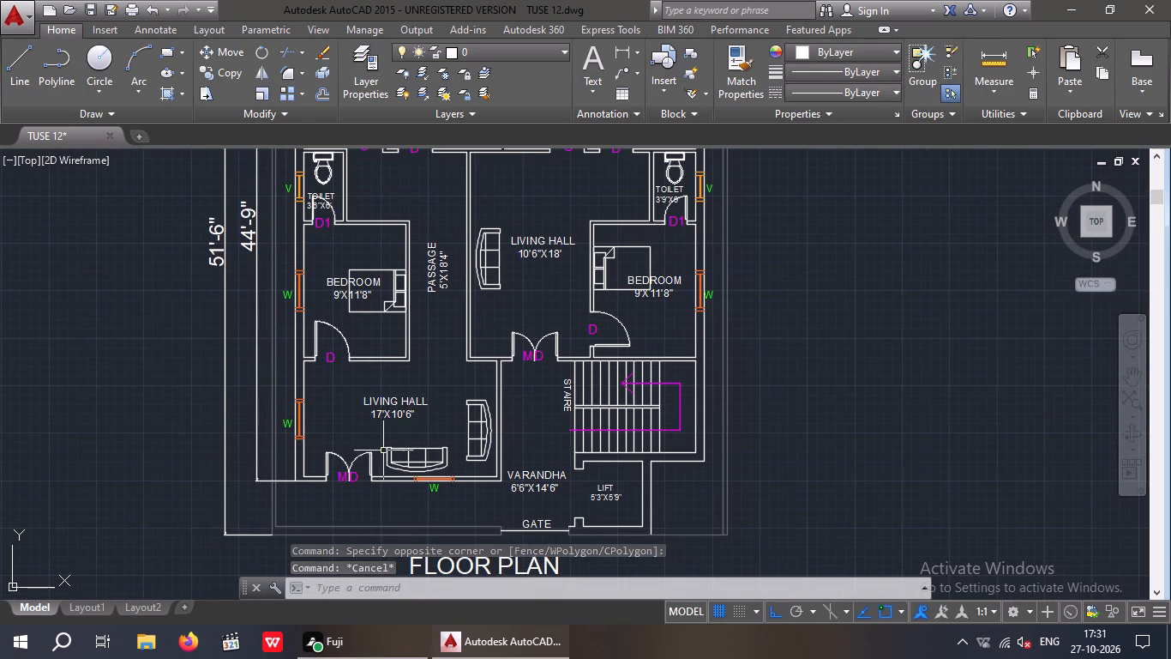
left_click(390, 408)
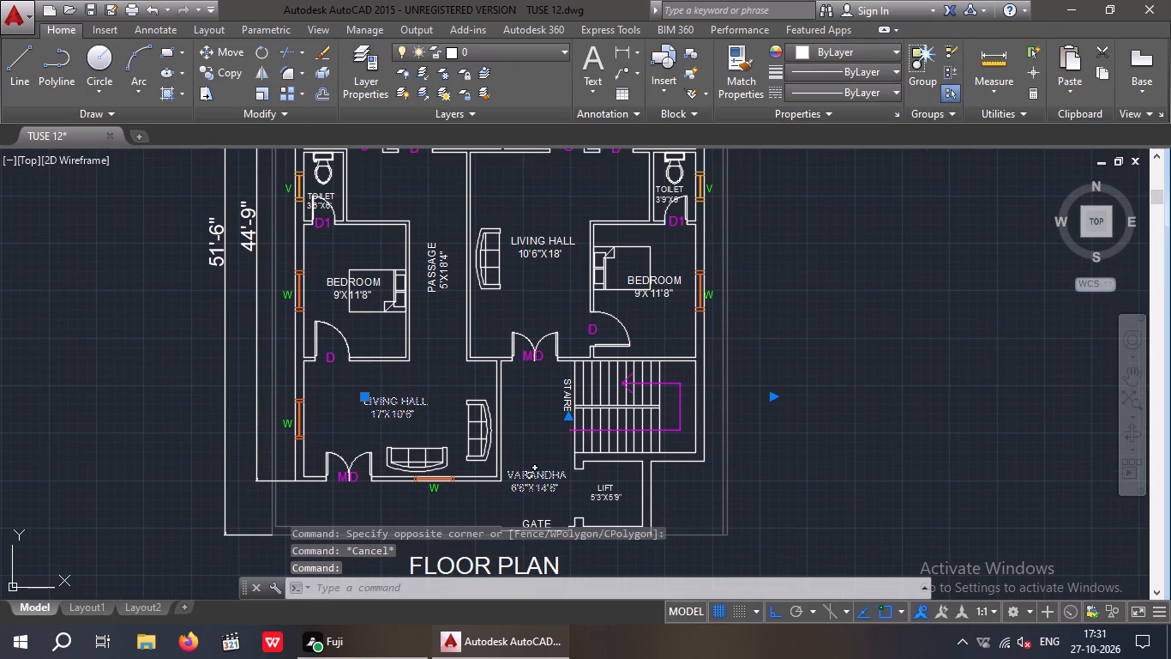
left_click(530, 475)
left_click(607, 493)
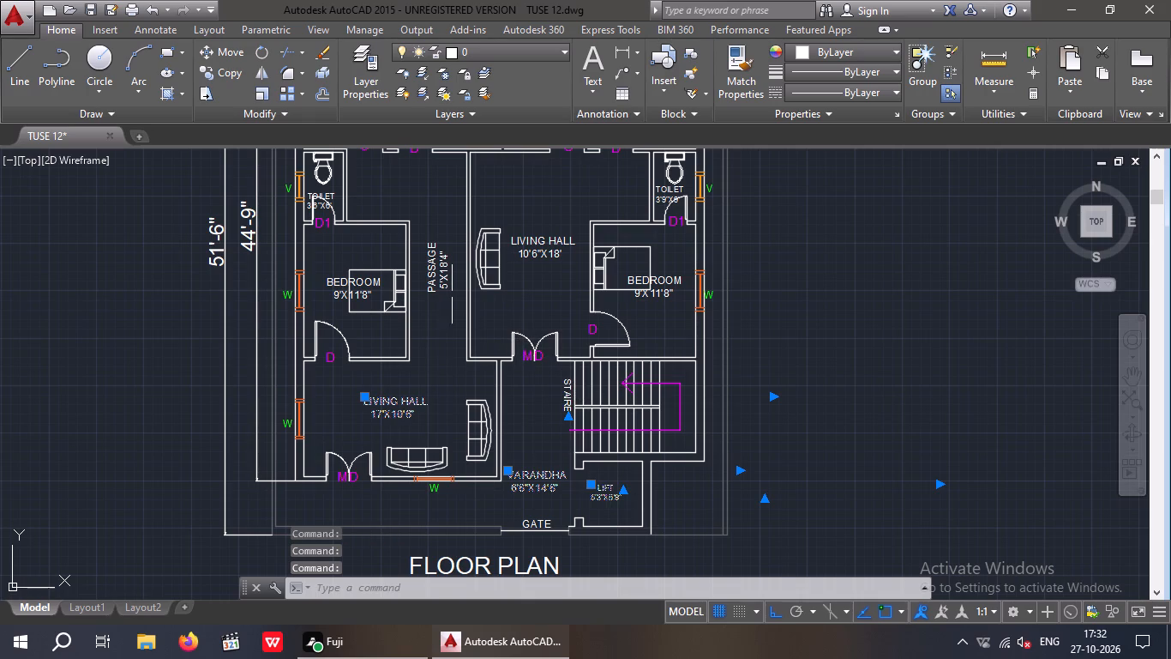
left_click(437, 267)
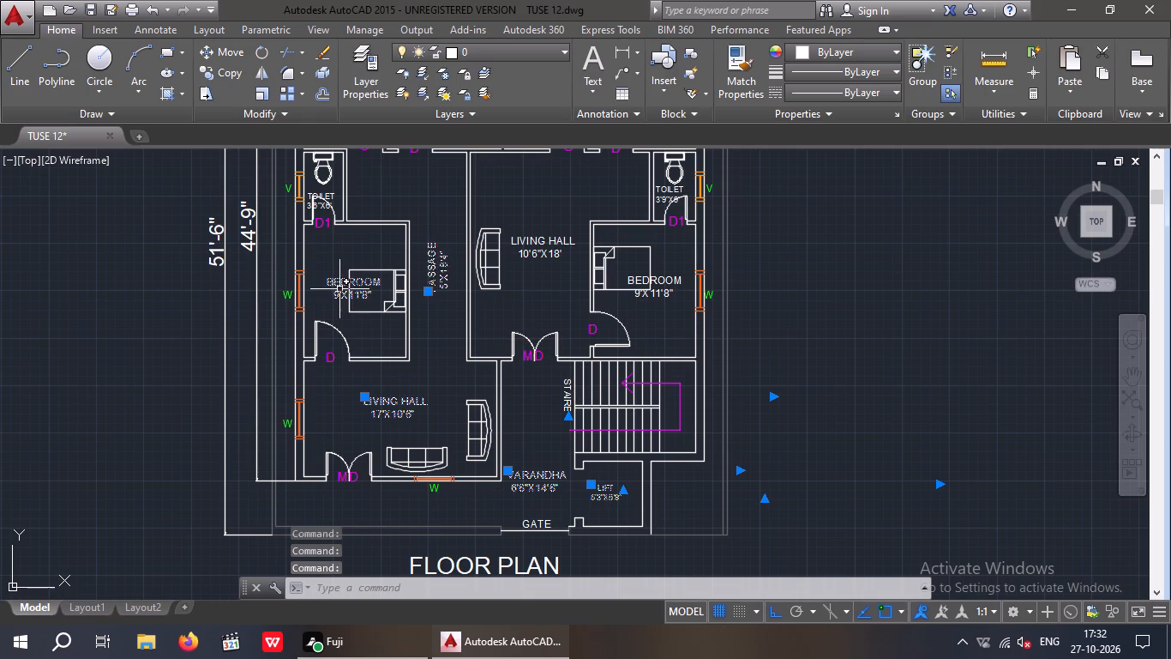
left_click(339, 289)
middle_click_drag(381, 303, 265, 384)
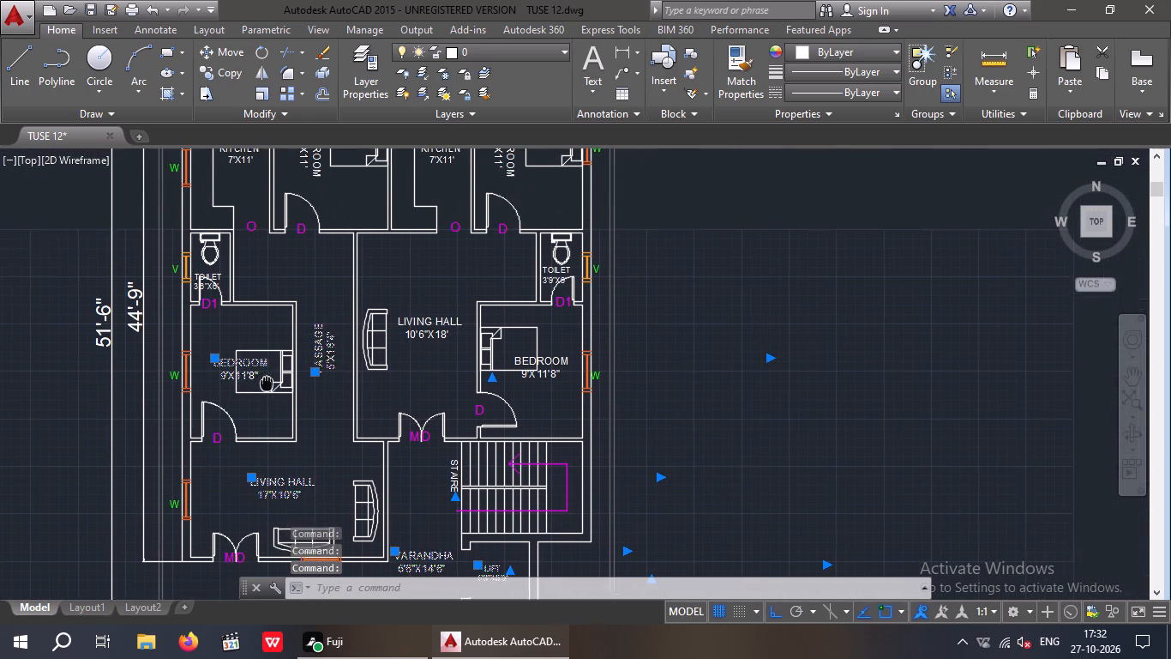
middle_click_drag(265, 384, 262, 387)
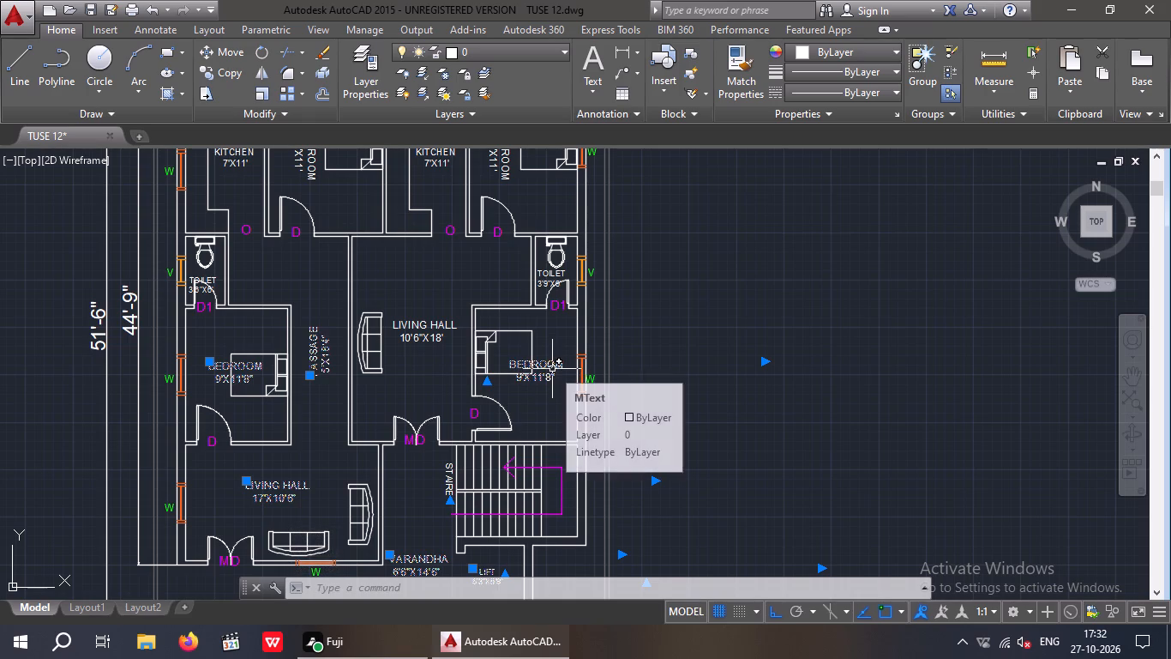
left_click(552, 368)
left_click(421, 342)
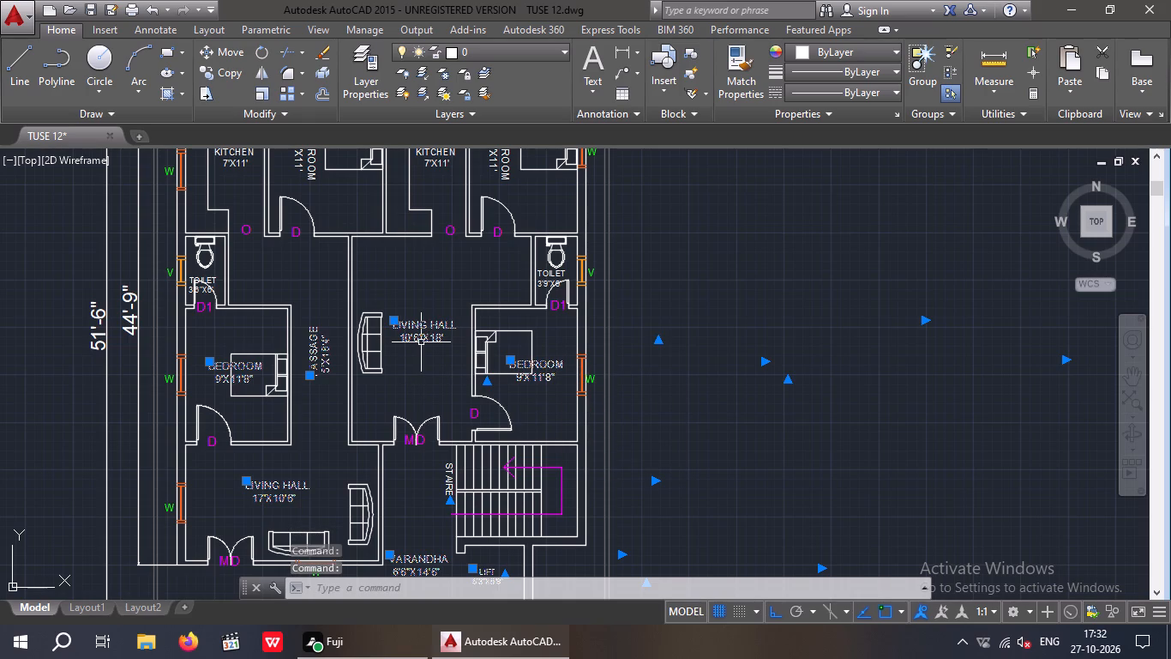
Add the labels of the two 10'X11' bedrooms and the two 7'X11' kitchens to the selection.
middle_click_drag(433, 319, 439, 465)
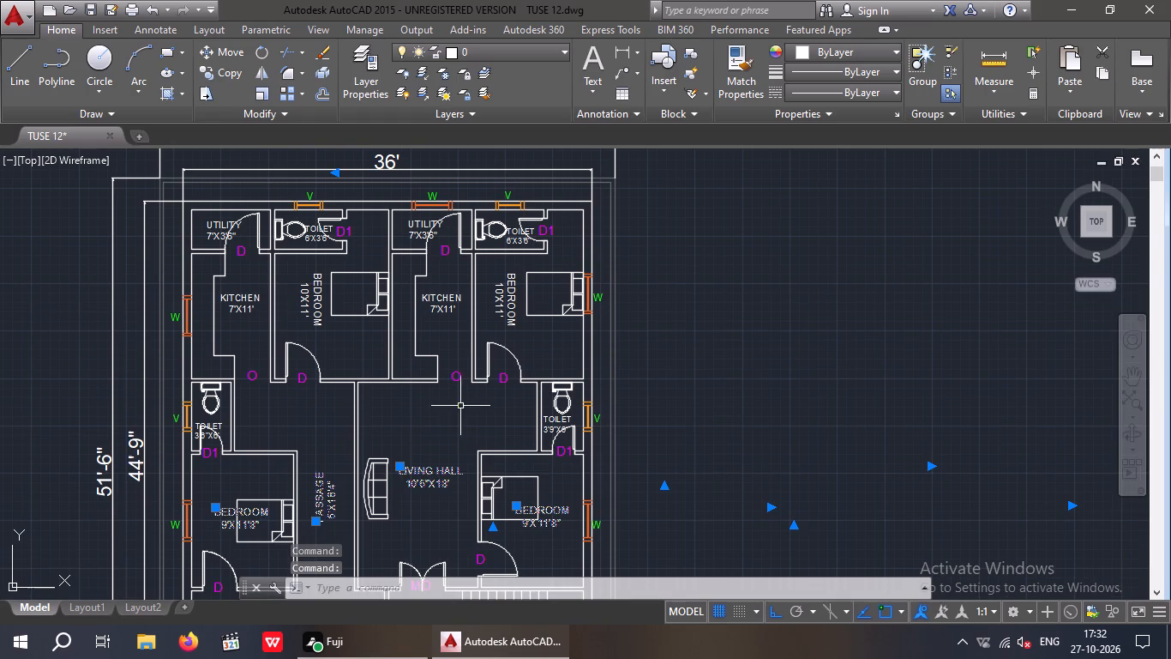
middle_click_drag(462, 449, 453, 531)
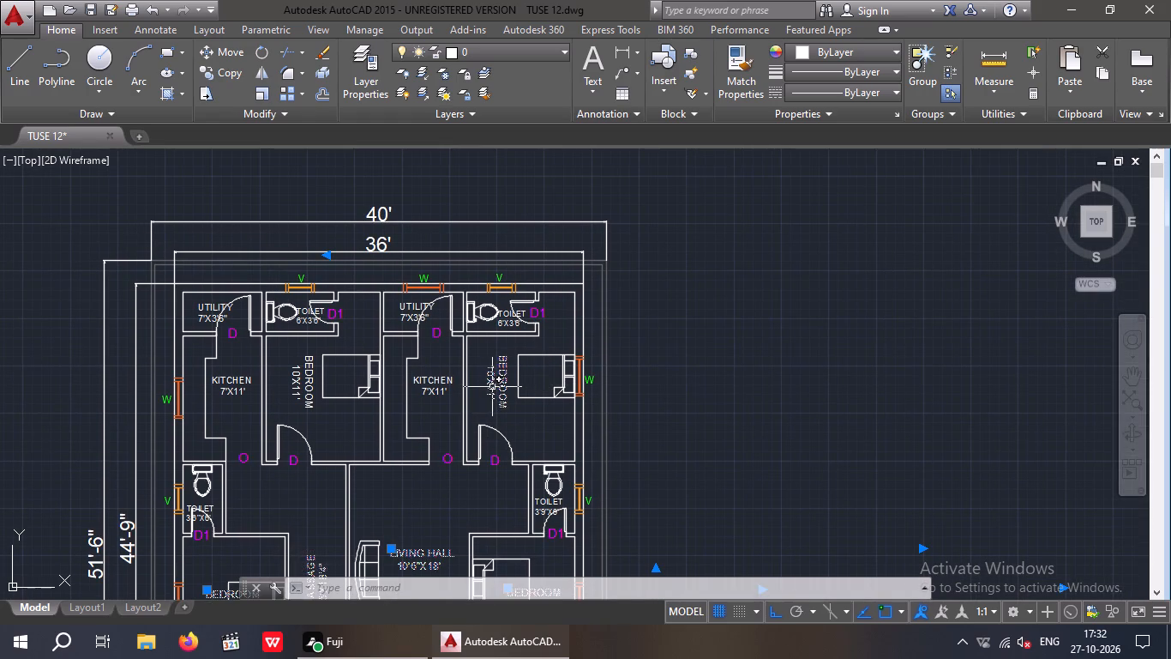
left_click(498, 386)
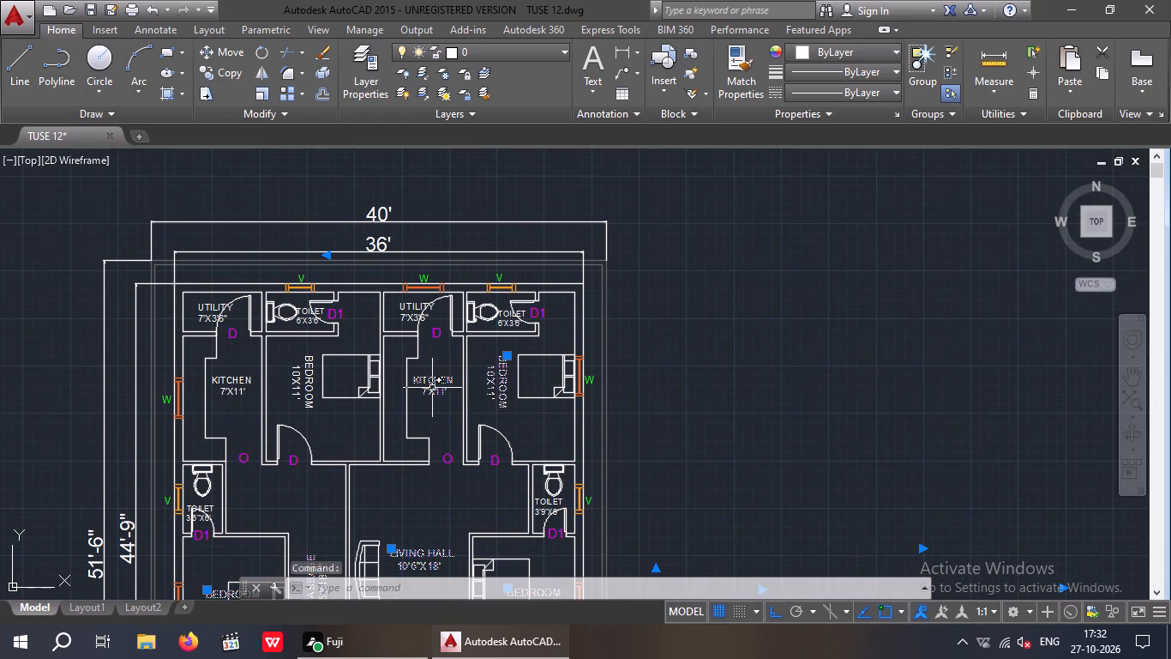
left_click(432, 388)
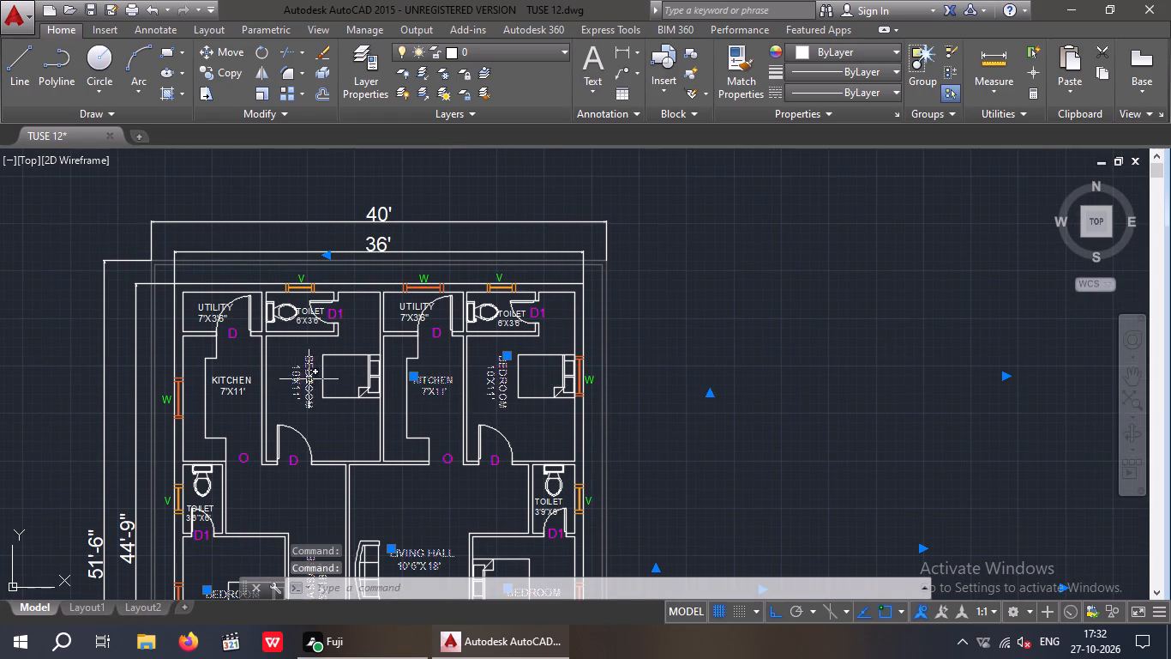
left_click(309, 379)
left_click(235, 391)
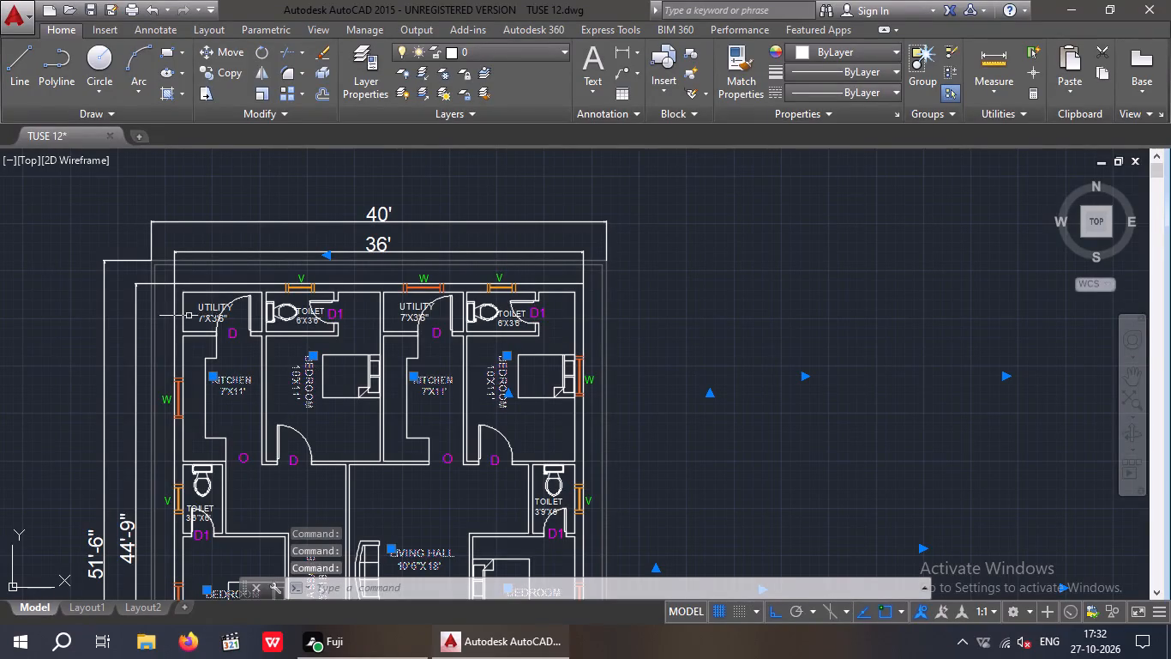
Add both utility labels and both 6'X3'6" toilet labels, and change the colour of all selected room labels to cyan.
left_click(204, 317)
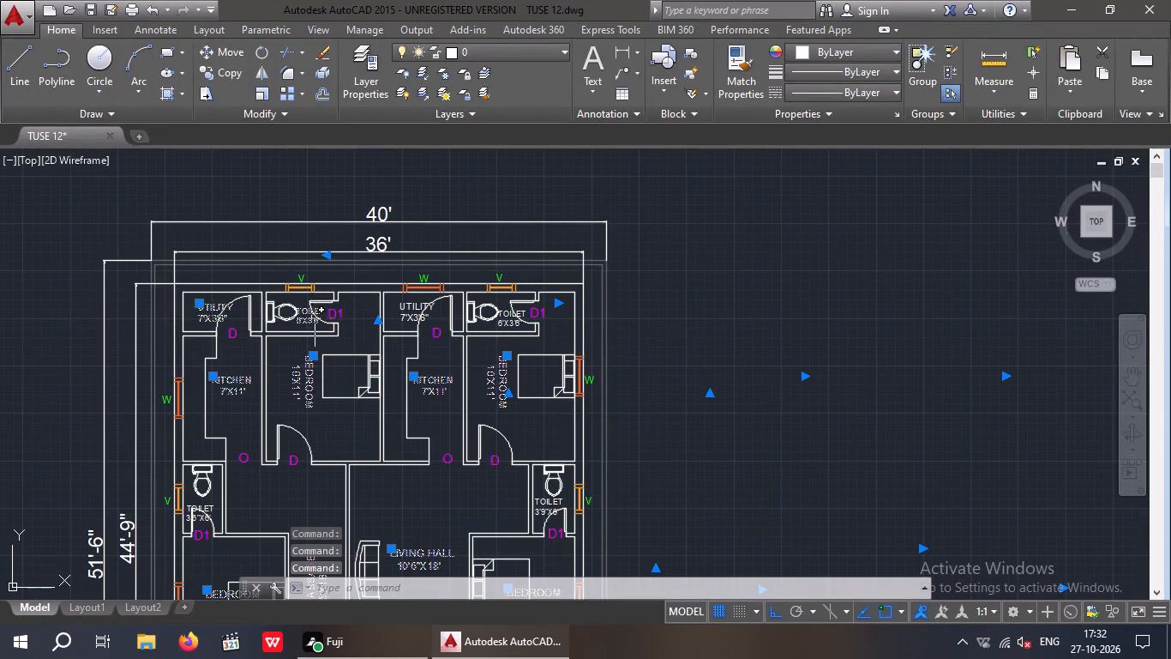
scroll(307, 317, "up", 4)
left_click(279, 338)
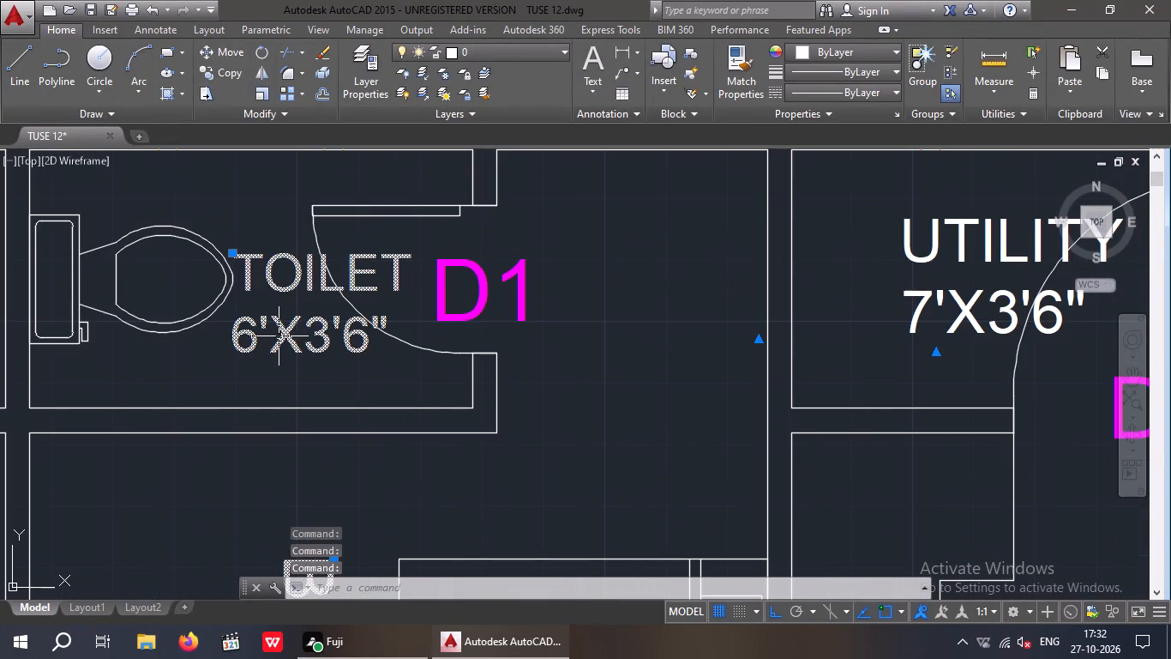
scroll(279, 336, "down", 3)
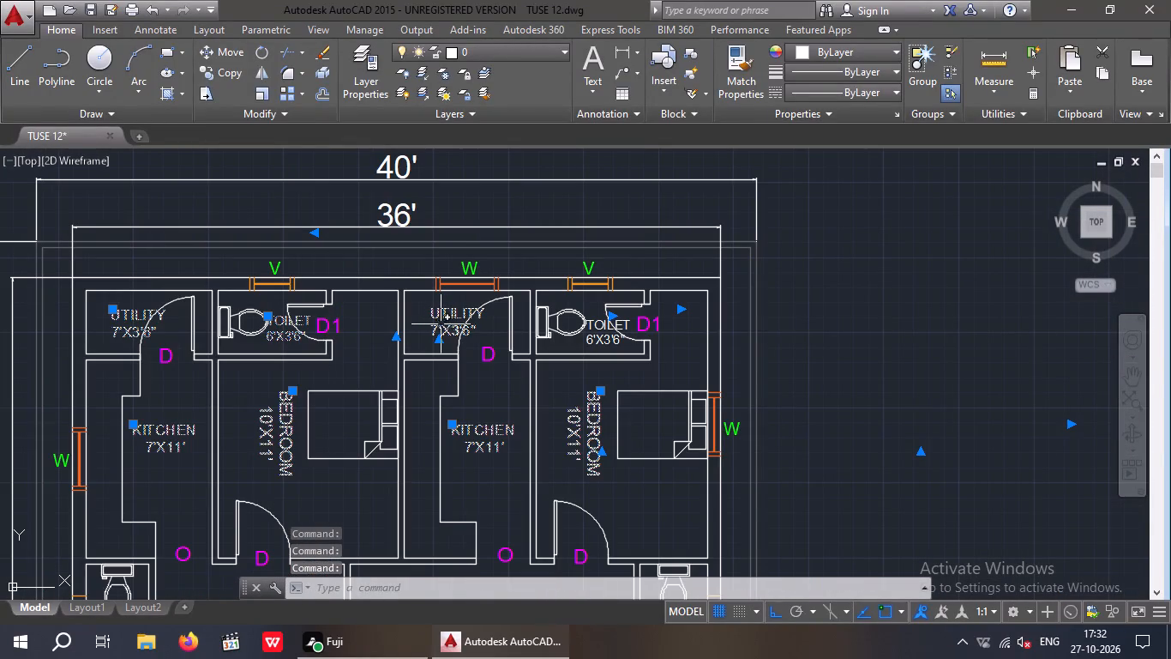
left_click(437, 319)
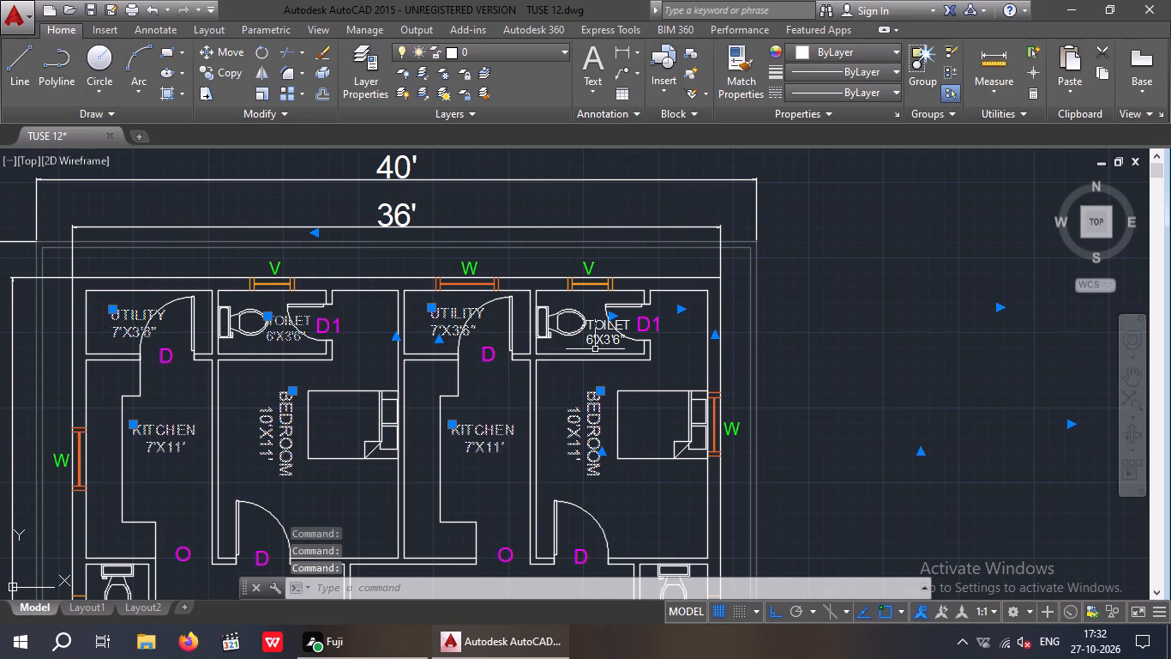
scroll(595, 349, "up", 2)
left_click(578, 329)
scroll(407, 410, "down", 1)
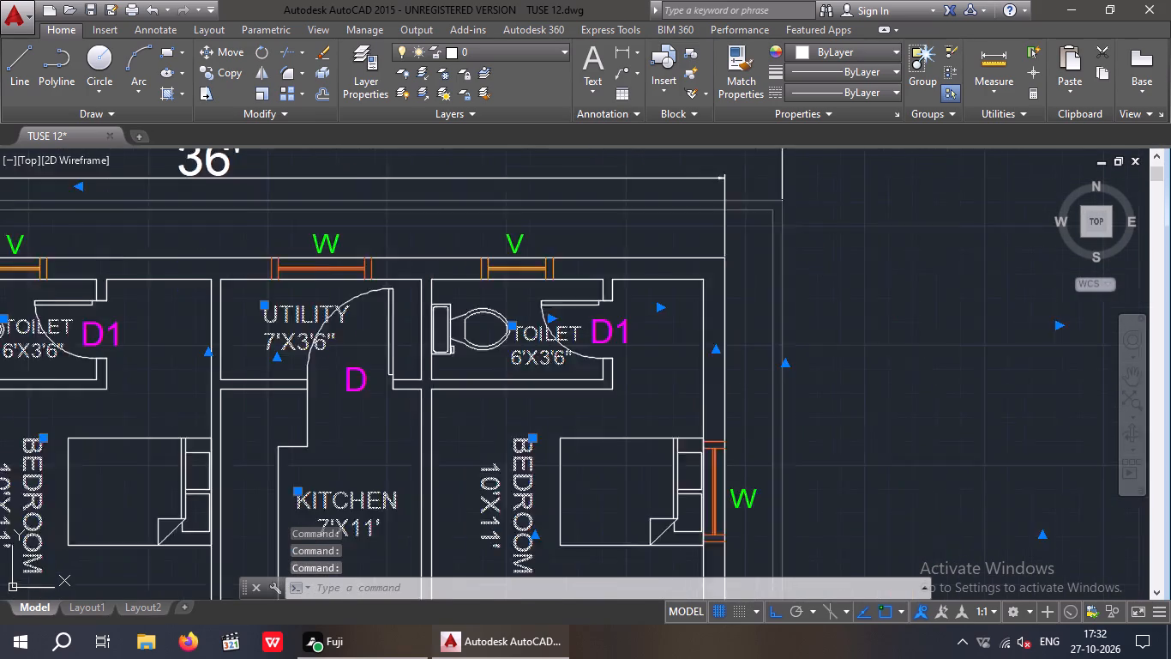
scroll(407, 410, "down", 4)
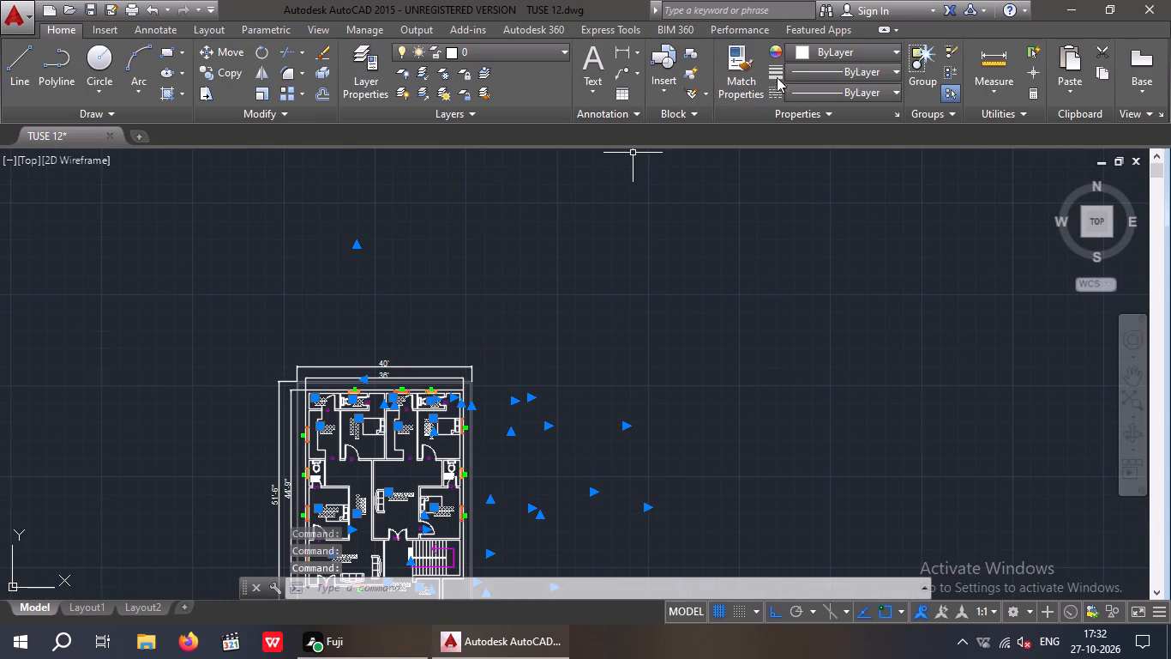
left_click(820, 51)
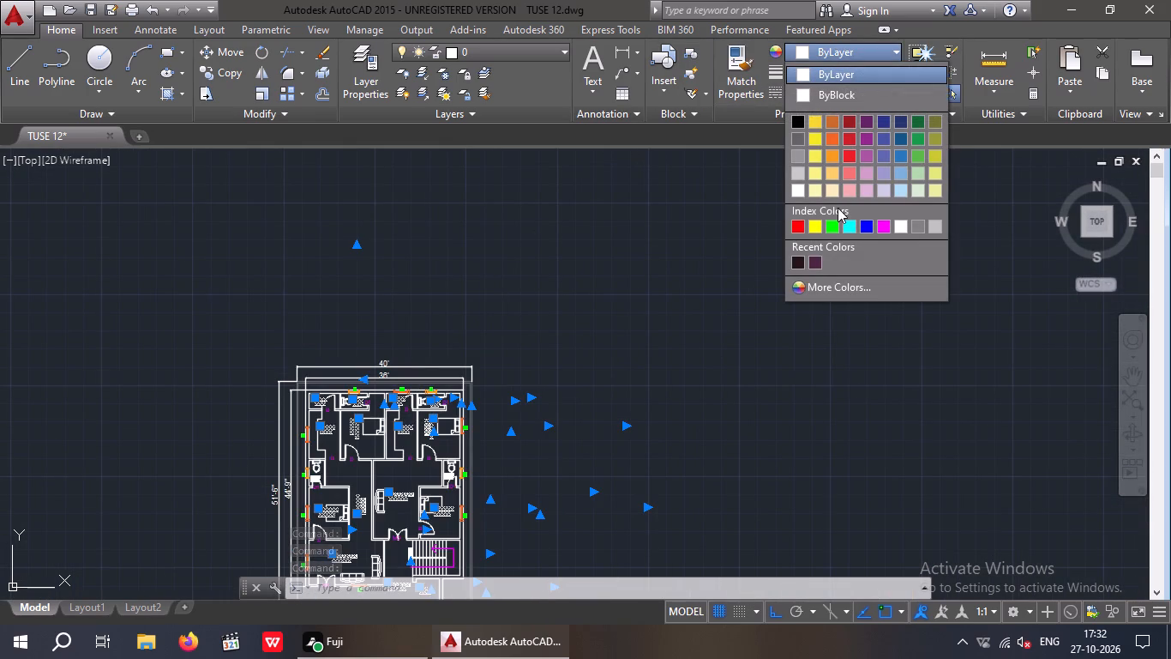
left_click(851, 227)
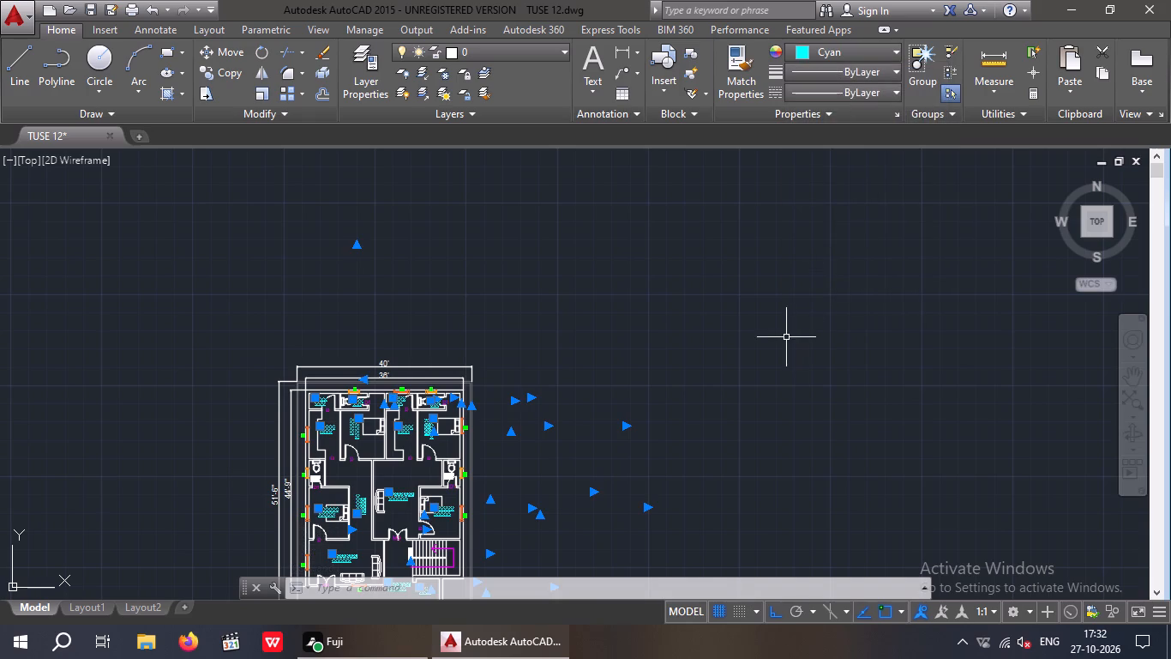
middle_click_drag(770, 342, 757, 268)
key("Escape")
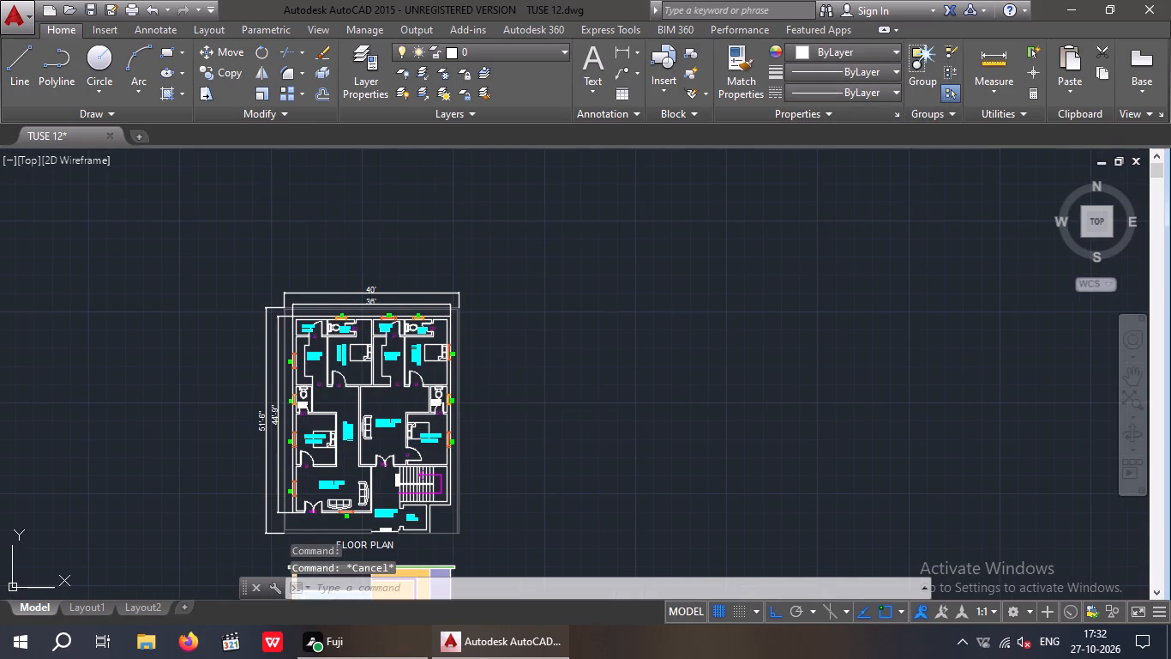
Change the colour of the STAIRE label beside the staircase to red.
scroll(411, 526, "up", 3)
middle_click_drag(459, 492, 790, 476)
scroll(745, 464, "down", 1)
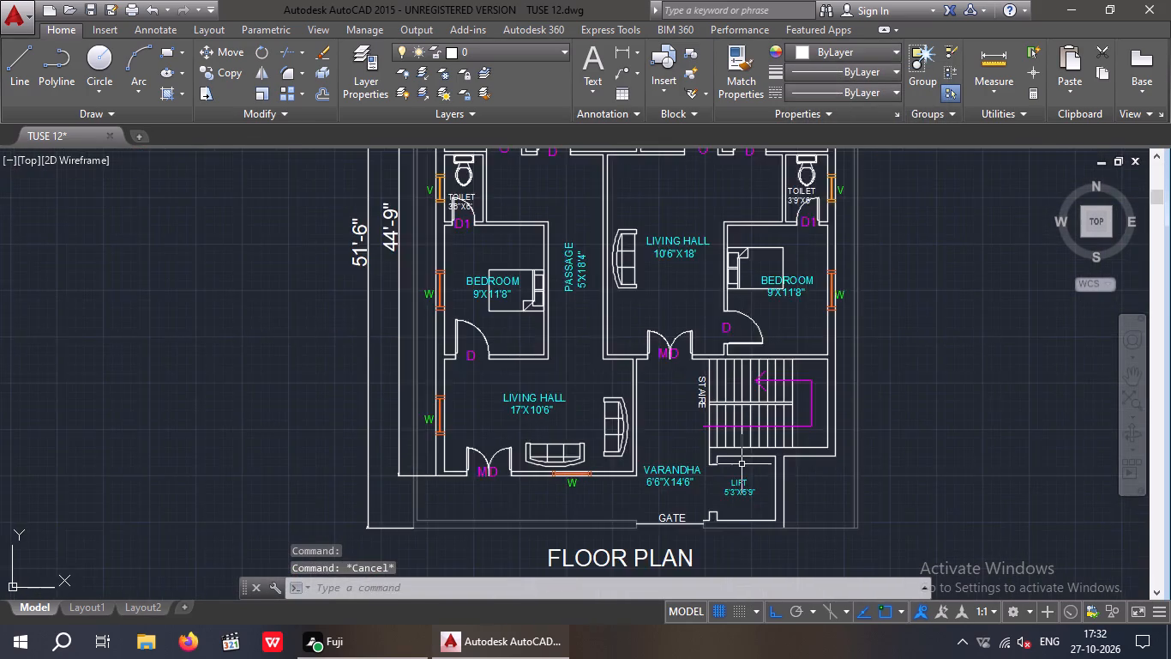
scroll(729, 472, "down", 1)
middle_click_drag(717, 482, 644, 523)
scroll(645, 444, "up", 4)
middle_click_drag(600, 491, 600, 420)
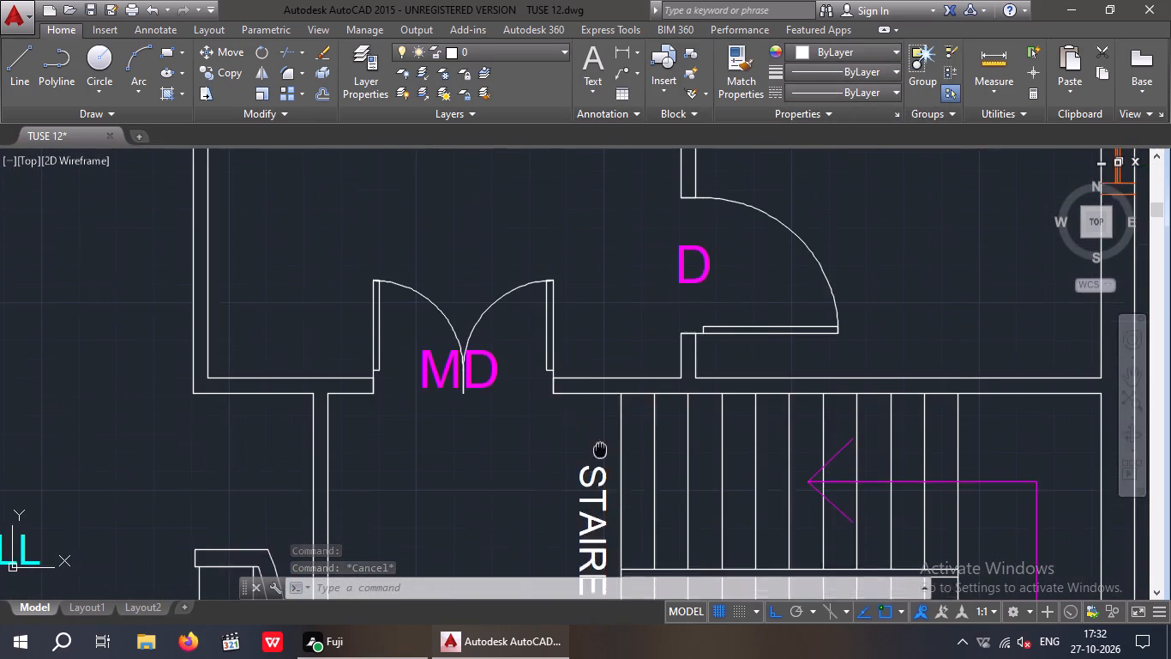
middle_click_drag(600, 420, 611, 333)
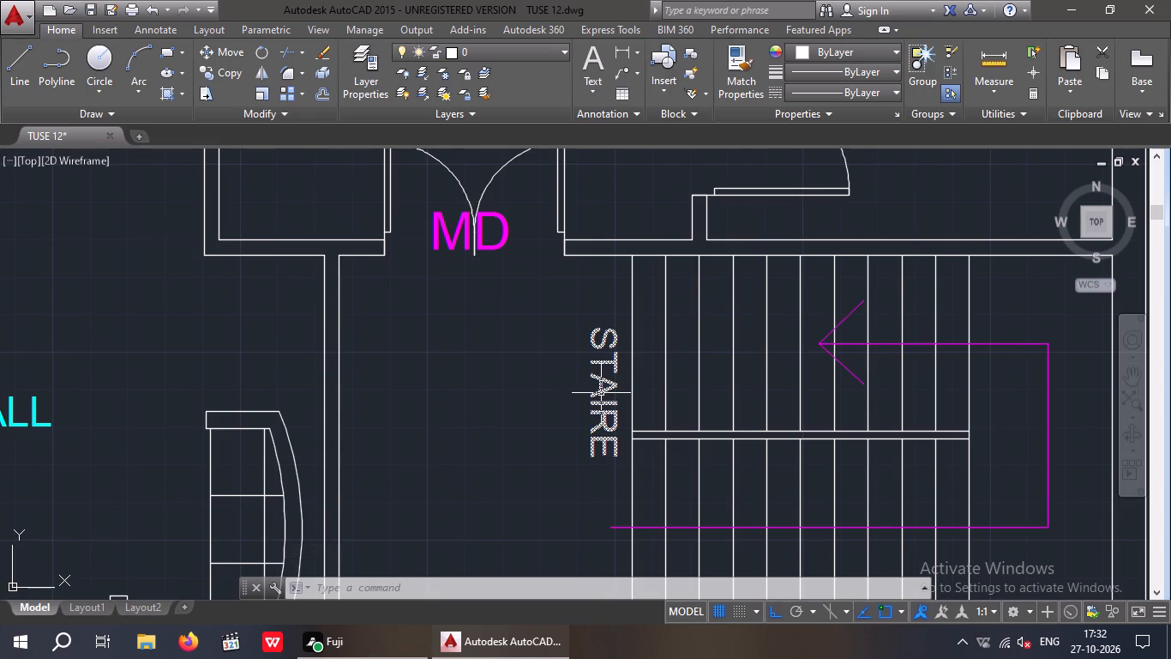
left_click(601, 393)
left_click(815, 51)
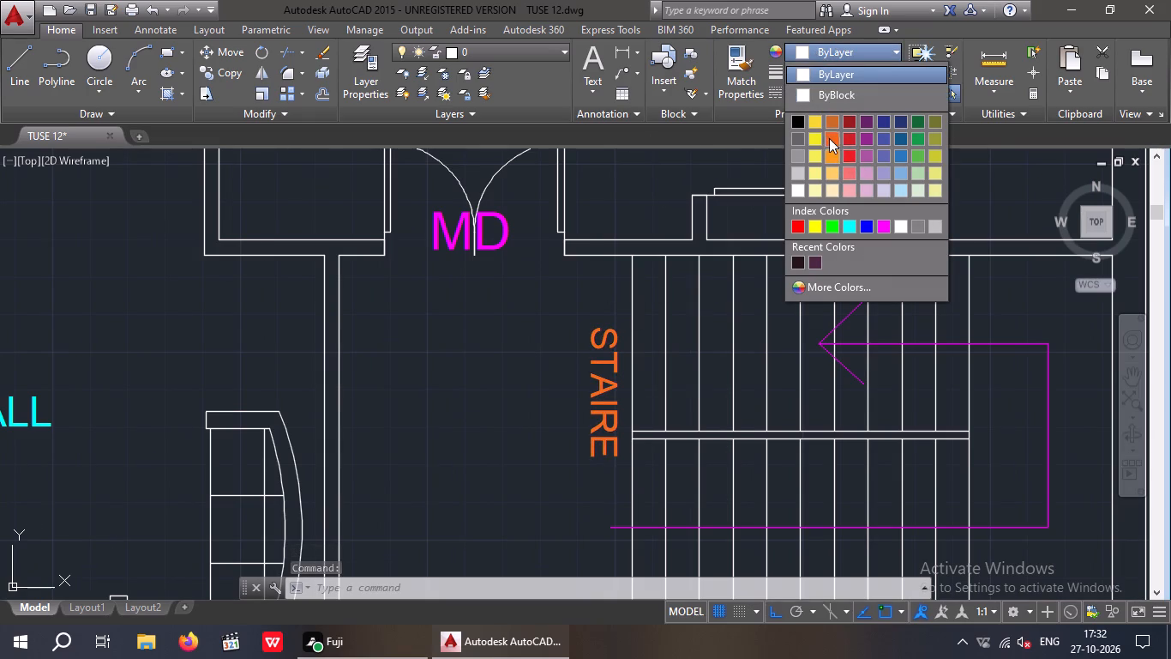
left_click(794, 227)
key("Escape")
middle_click_drag(578, 299, 559, 288)
key("Escape")
Change the colour of the GATE label below the varandha to red.
scroll(595, 308, "down", 2)
middle_click_drag(607, 396, 598, 372)
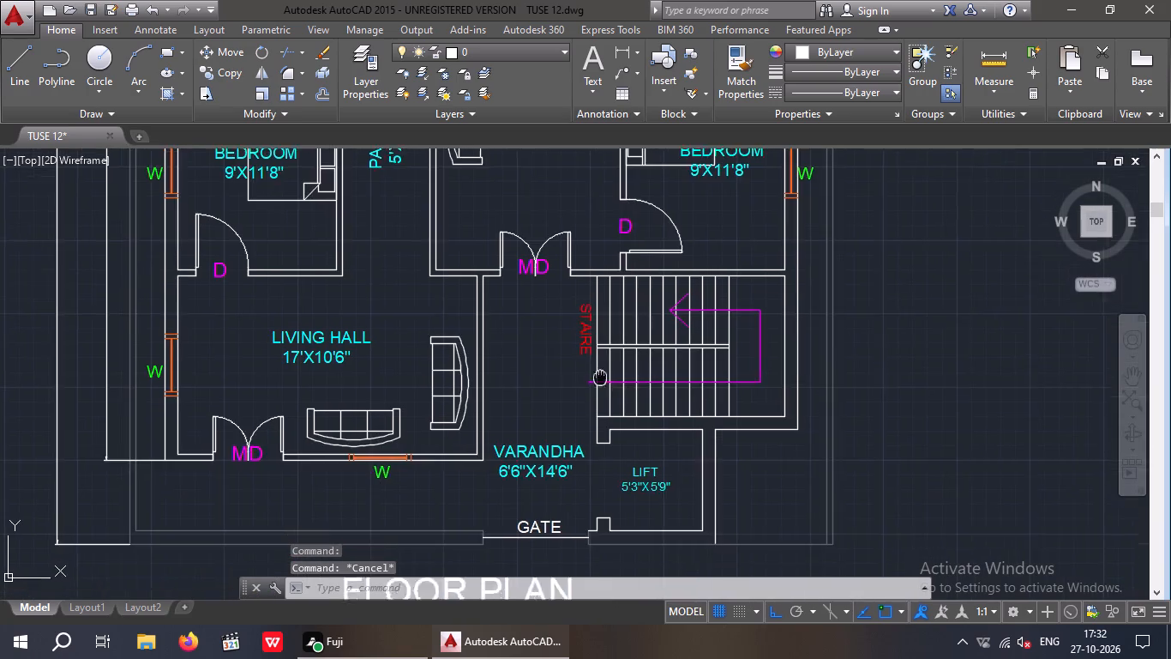
middle_click_drag(598, 372, 579, 290)
scroll(520, 440, "up", 3)
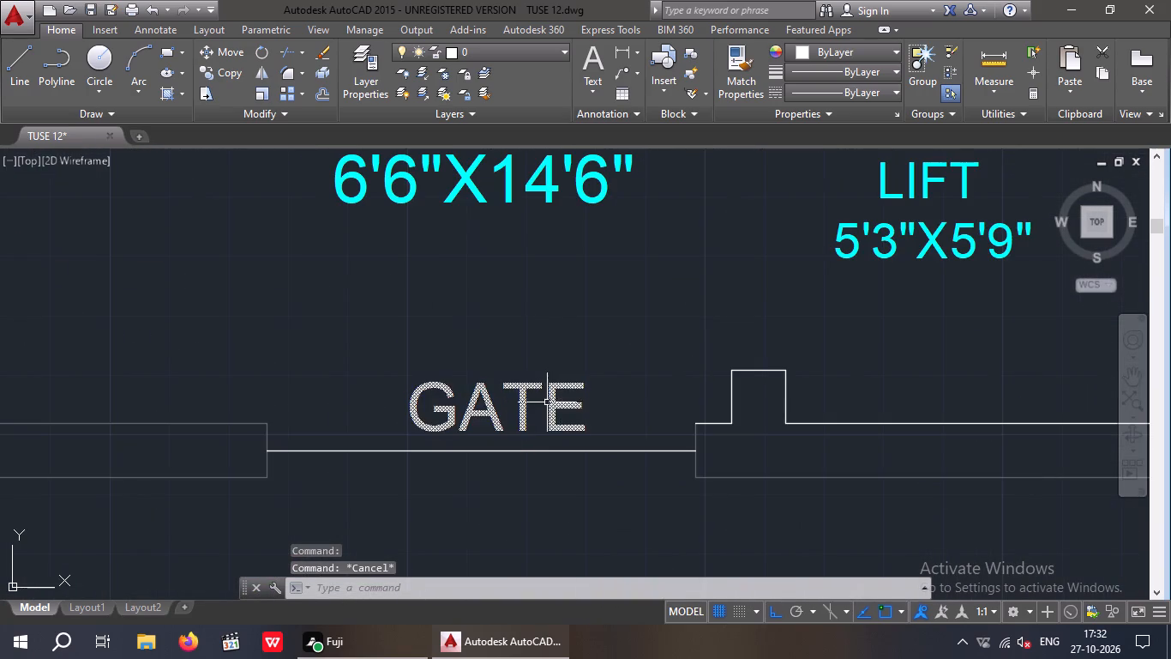
left_click(552, 407)
key("Escape")
left_click_drag(603, 350, 567, 392)
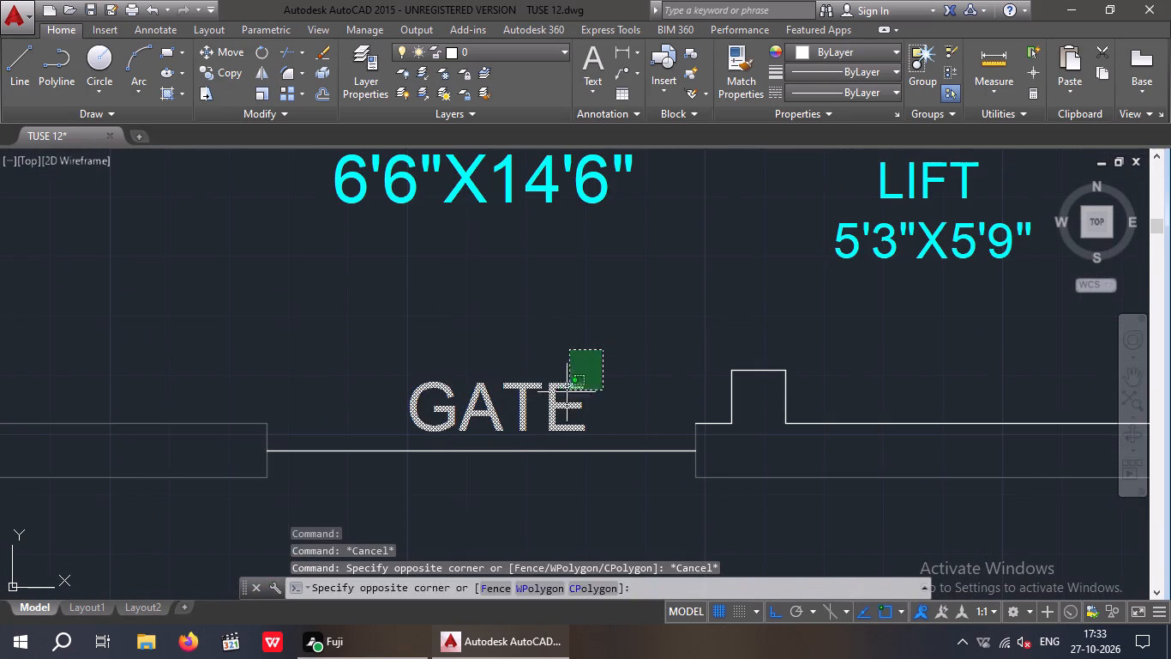
left_click_drag(567, 392, 554, 399)
left_click(553, 399)
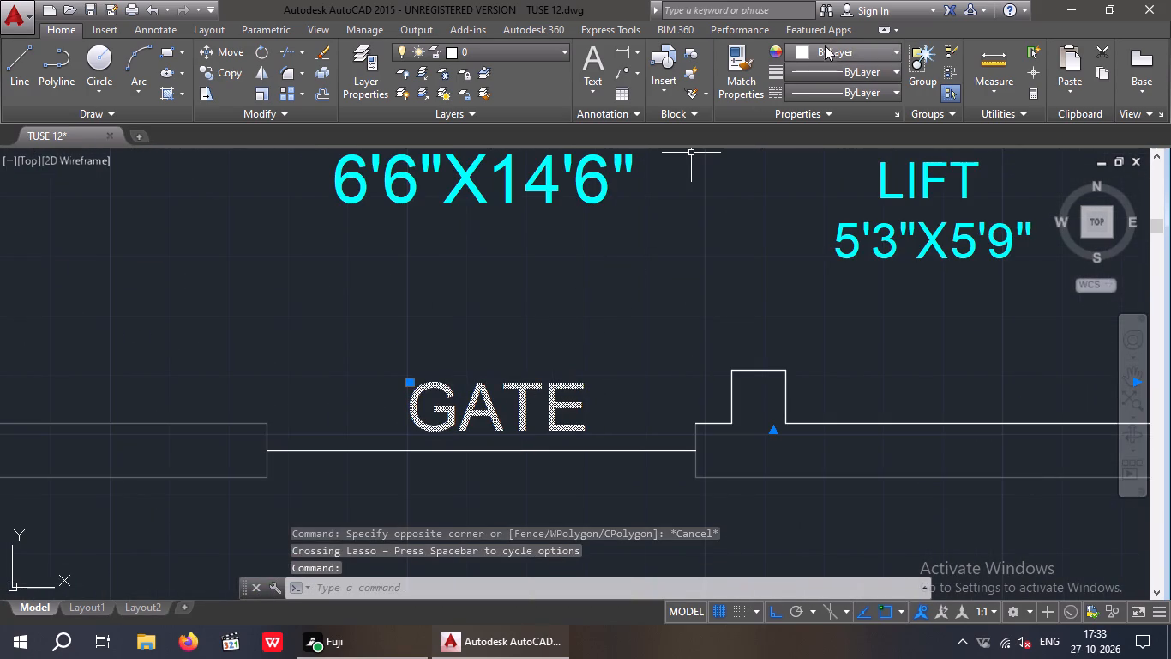
left_click(825, 45)
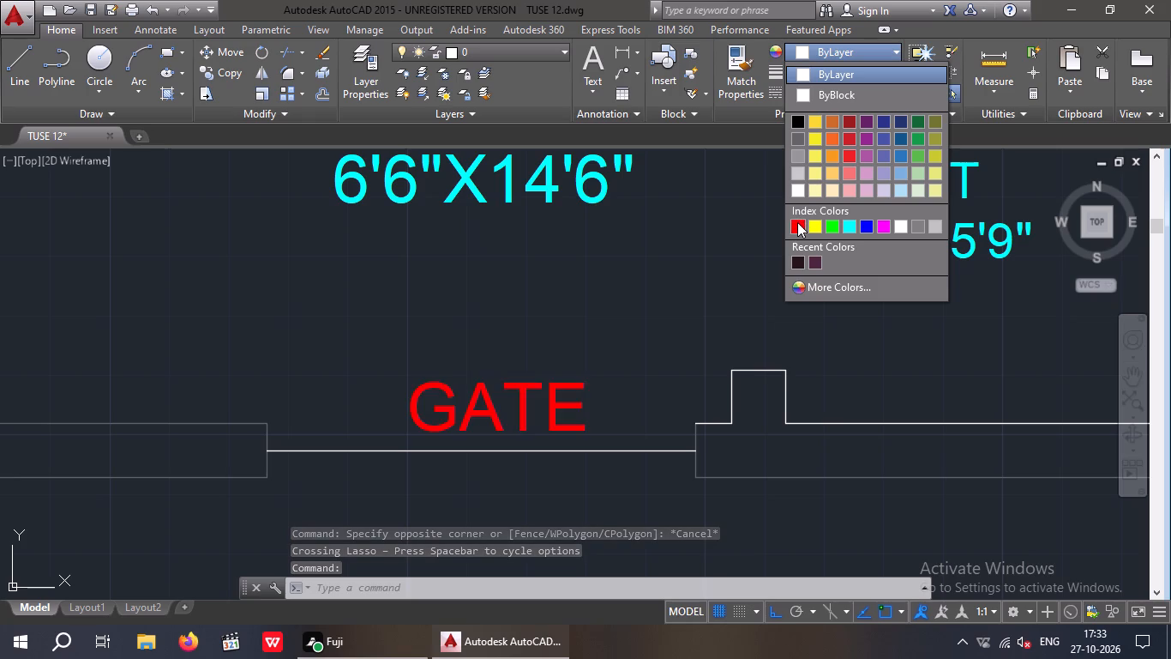
left_click(796, 222)
key("Escape")
Change the colour of the gate line between the boundary walls, under the GATE label, to cyan.
middle_click_drag(479, 447, 511, 390)
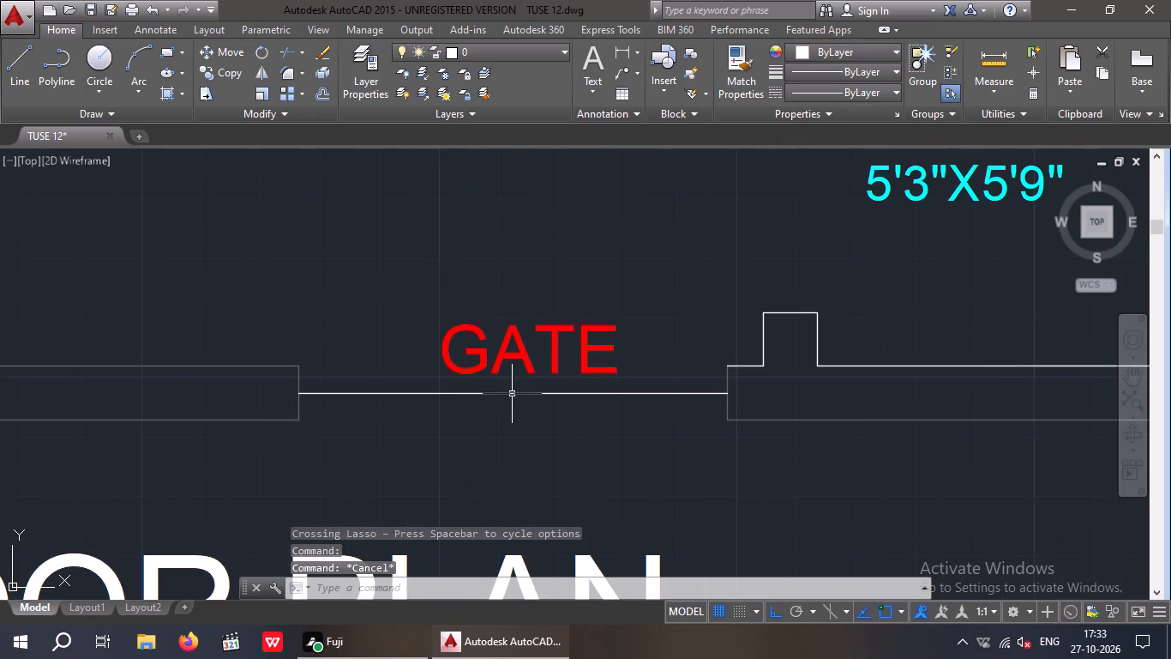
scroll(348, 403, "up", 2)
left_click_drag(369, 421, 348, 403)
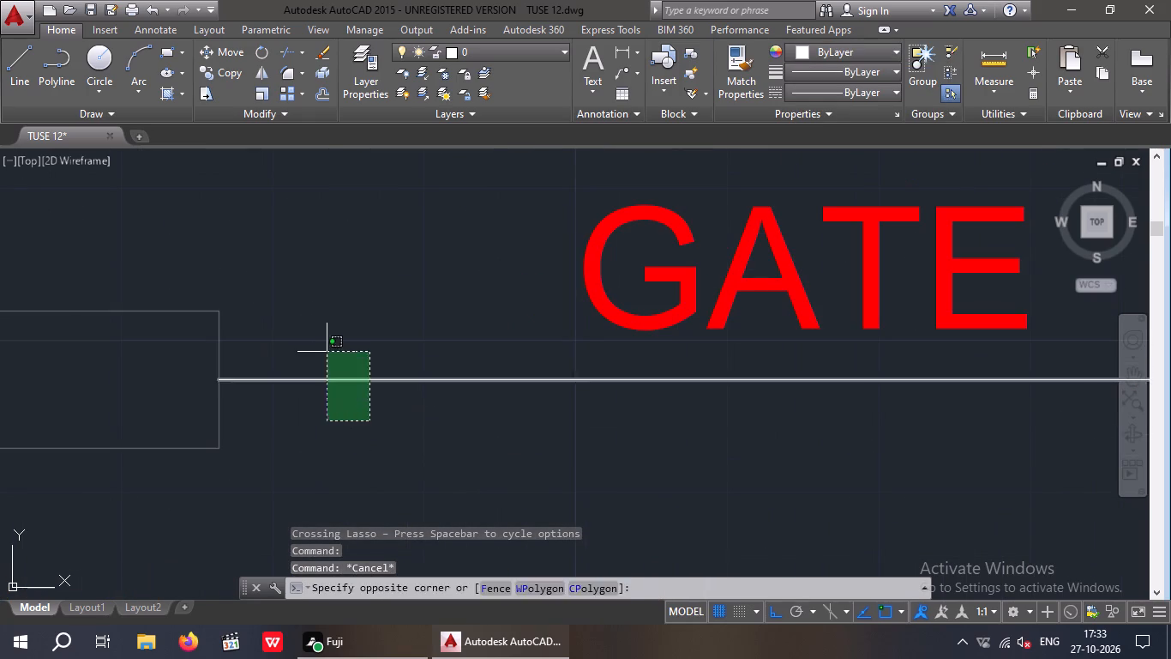
left_click(327, 352)
left_click(860, 49)
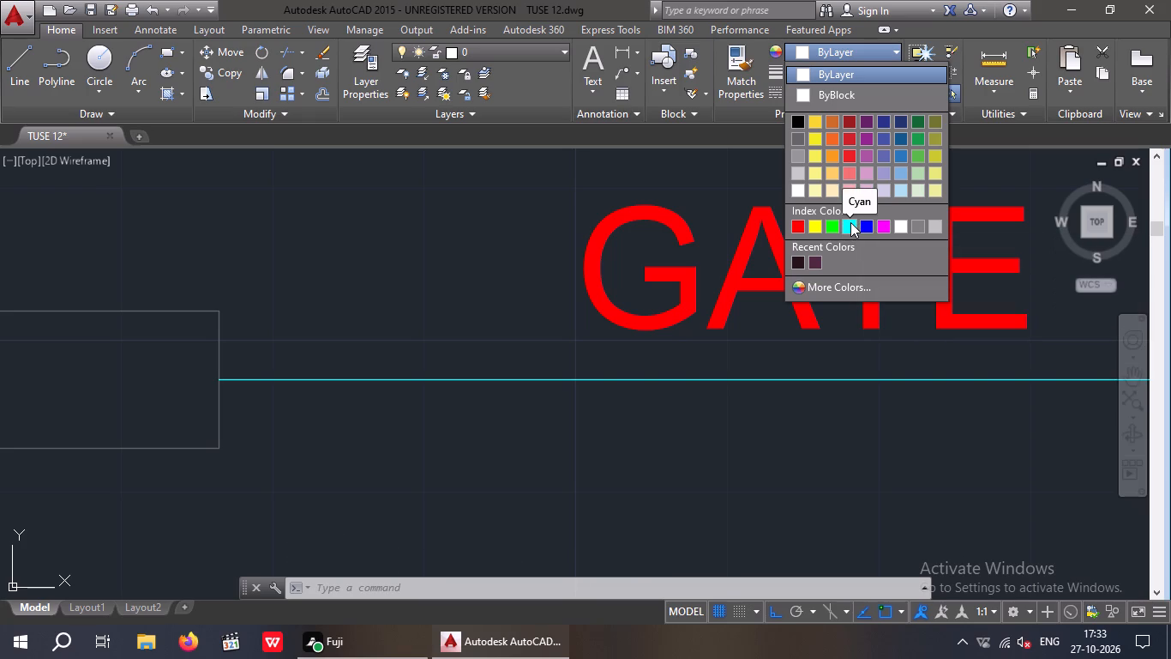
left_click(850, 222)
key("Escape")
scroll(670, 228, "down", 2)
middle_click_drag(609, 352, 526, 404)
scroll(576, 313, "down", 2)
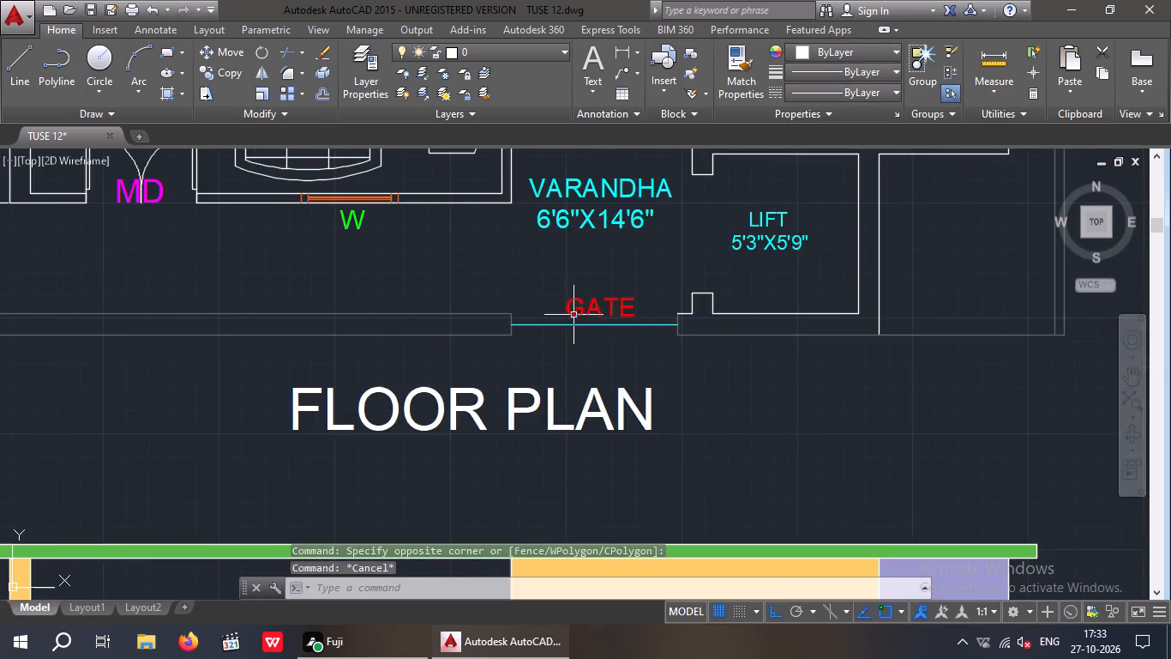
Save the drawing.
middle_click_drag(539, 401, 503, 462)
scroll(595, 322, "down", 2)
middle_click_drag(592, 363, 528, 464)
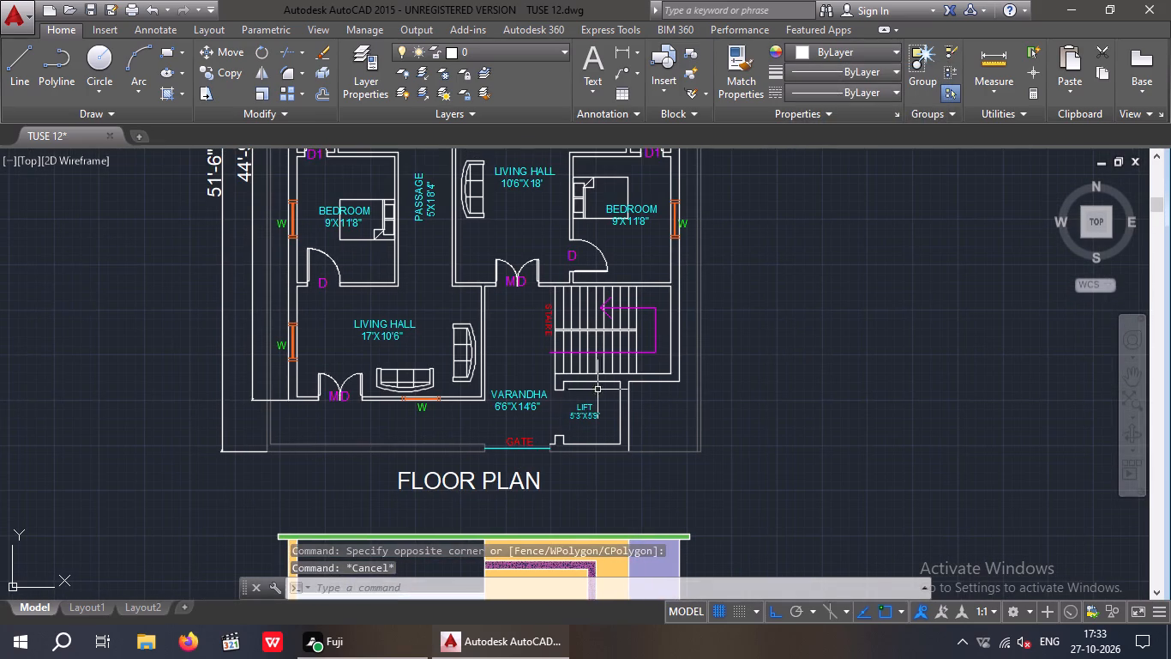
key("ctrl+s")
key("ctrl+s")
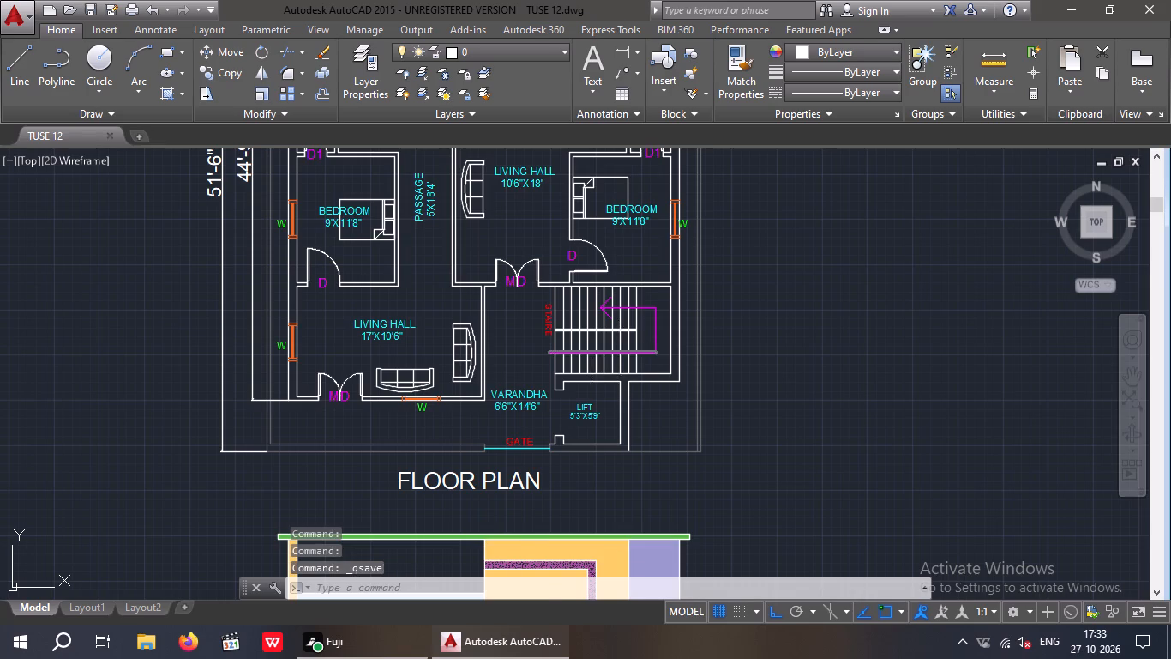
Select the plan's top and left outer wall lines, plus the left-hand utility's top and outer-side inner wall lines.
scroll(551, 350, "down", 1)
middle_click_drag(447, 403, 425, 444)
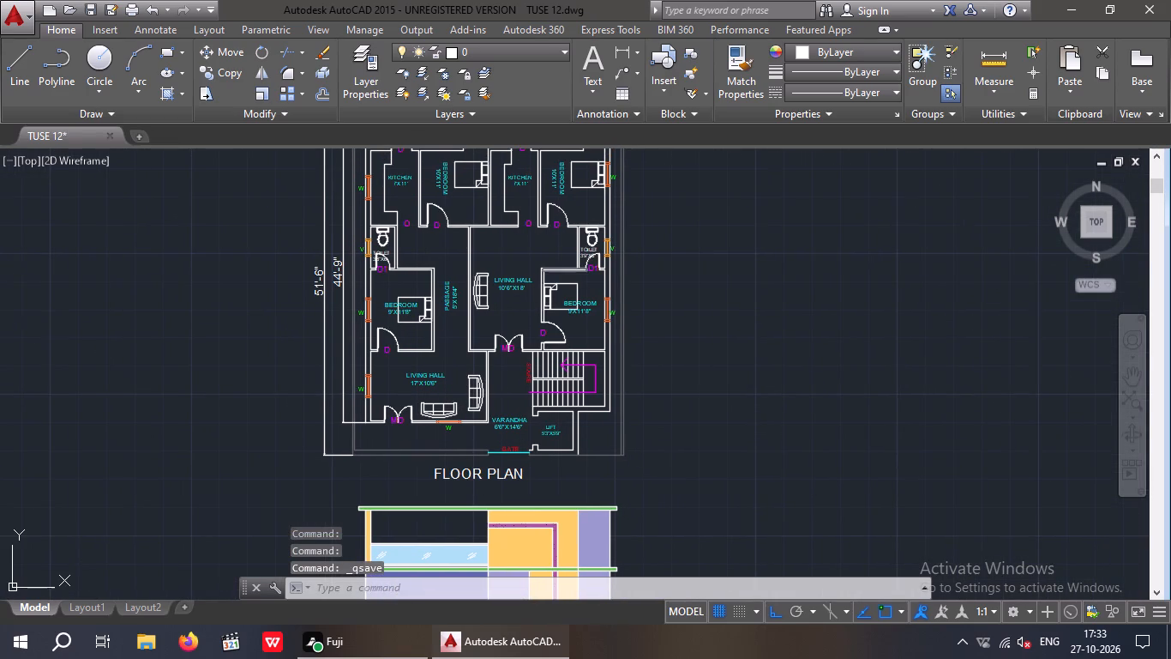
middle_click_drag(537, 357, 507, 480)
scroll(329, 242, "up", 3)
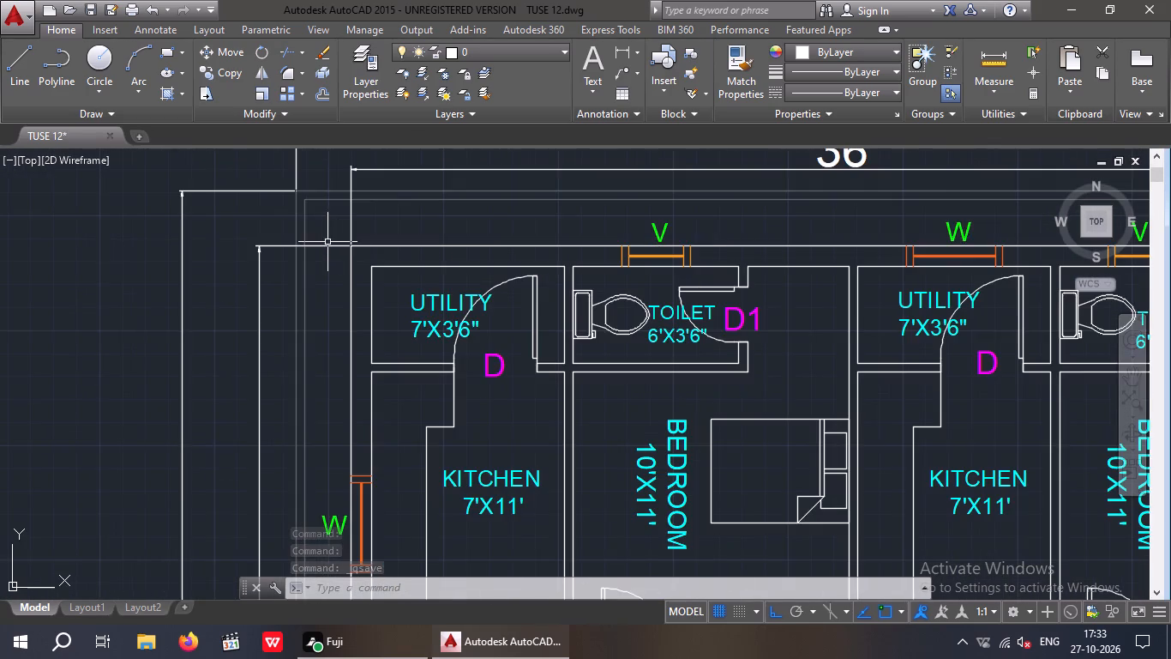
scroll(389, 272, "up", 2)
scroll(387, 260, "down", 3)
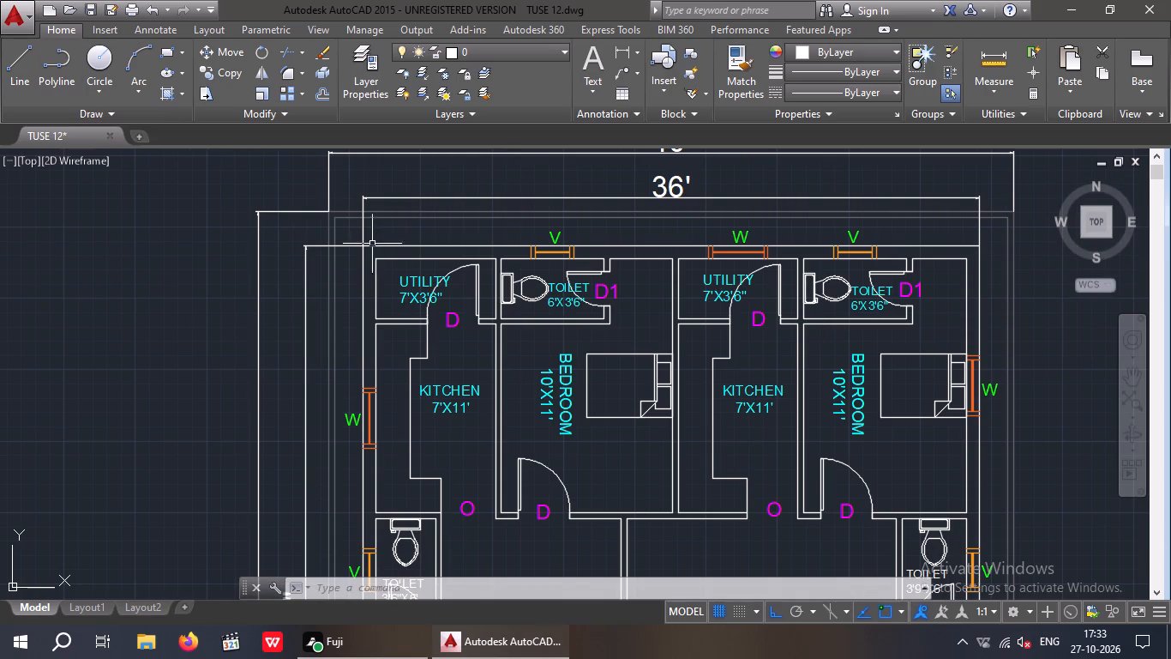
scroll(375, 247, "up", 3)
left_click_drag(428, 314, 420, 295)
left_click(405, 212)
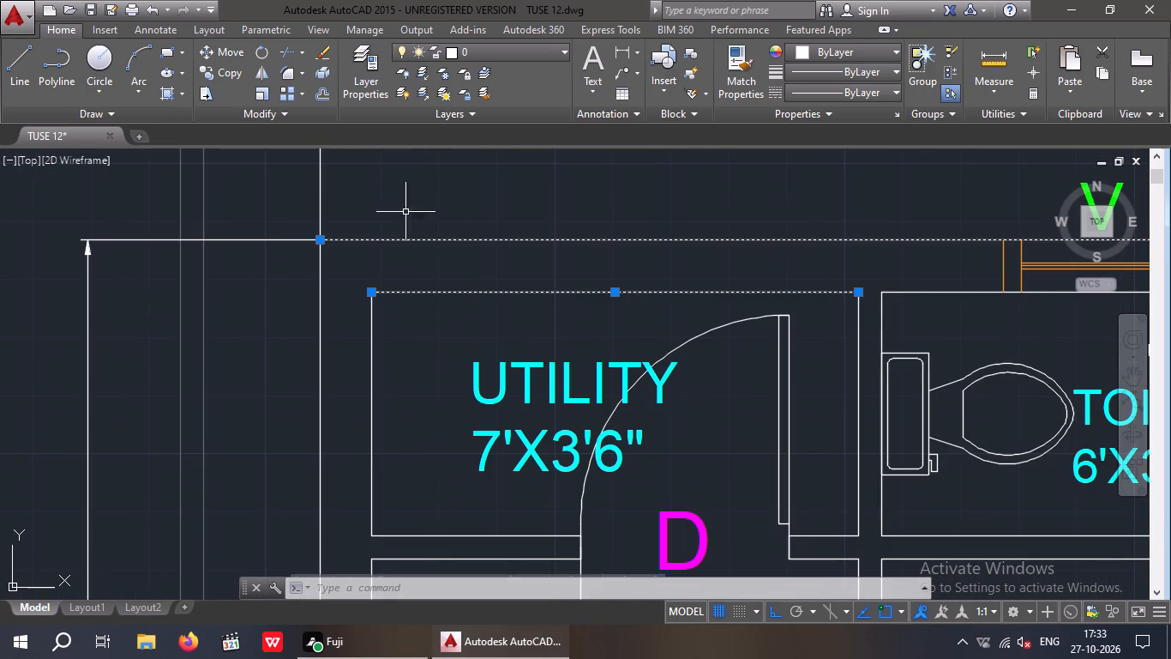
left_click_drag(392, 346, 344, 364)
left_click(300, 378)
scroll(333, 312, "down", 2)
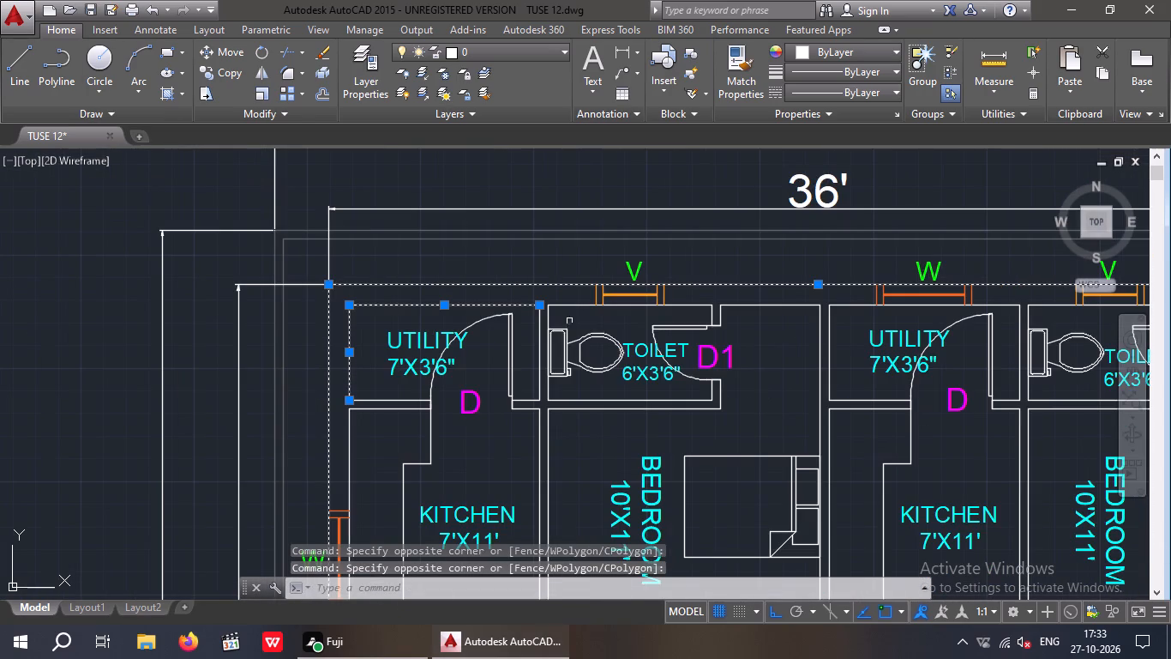
Add the left-hand 6'X3'6" toilet's top wall line and both partition lines between it and the utility to the selection.
scroll(557, 305, "up", 2)
left_click(558, 322)
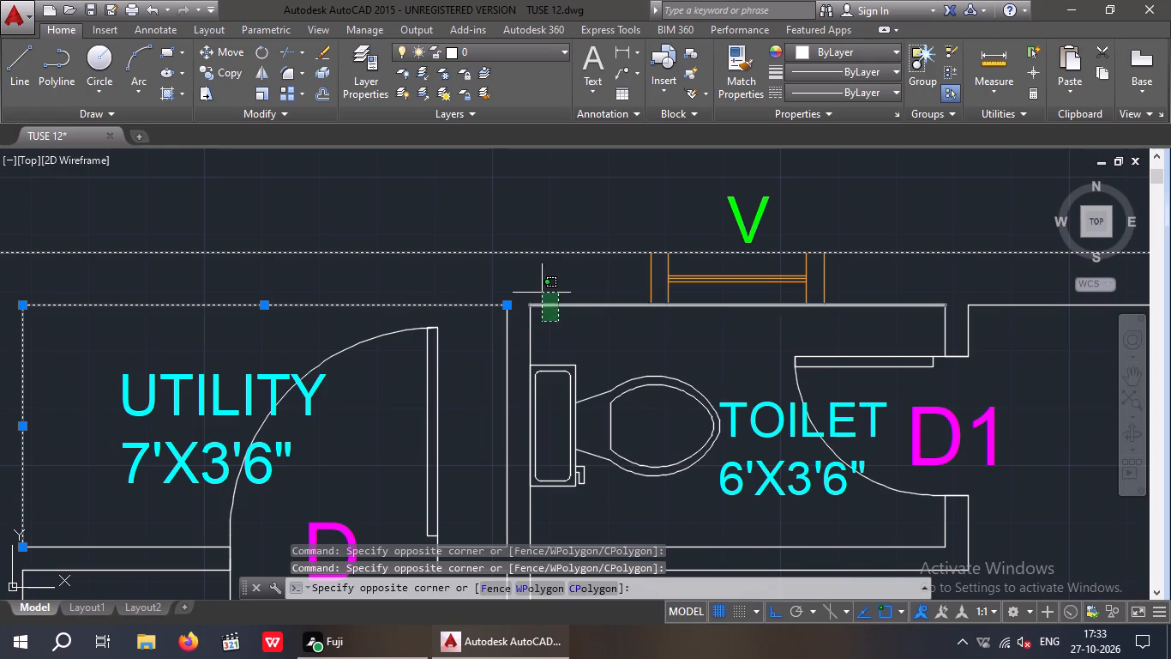
left_click(542, 293)
left_click_drag(549, 320, 513, 339)
left_click(491, 348)
scroll(507, 299, "down", 2)
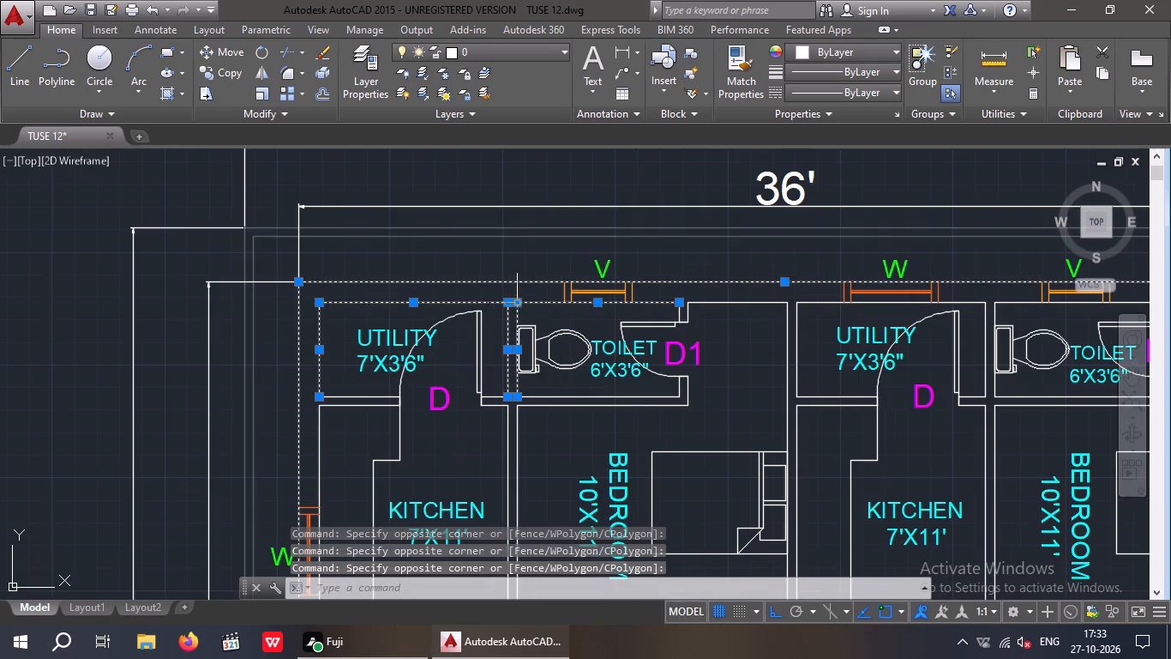
Add the two short wall lines above the left-hand toilet's D1 door and the adjoining bedroom's top wall line to the selection.
middle_click_drag(564, 313, 349, 350)
scroll(464, 347, "up", 4)
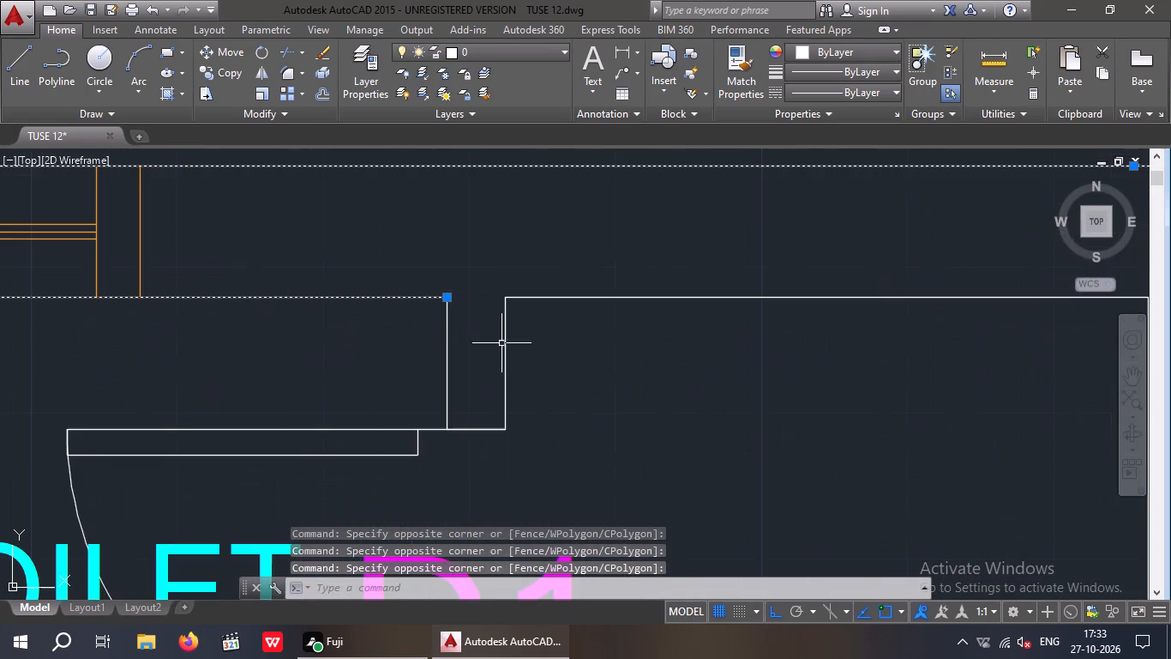
left_click_drag(544, 329, 500, 348)
left_click(423, 353)
left_click_drag(684, 374, 682, 375)
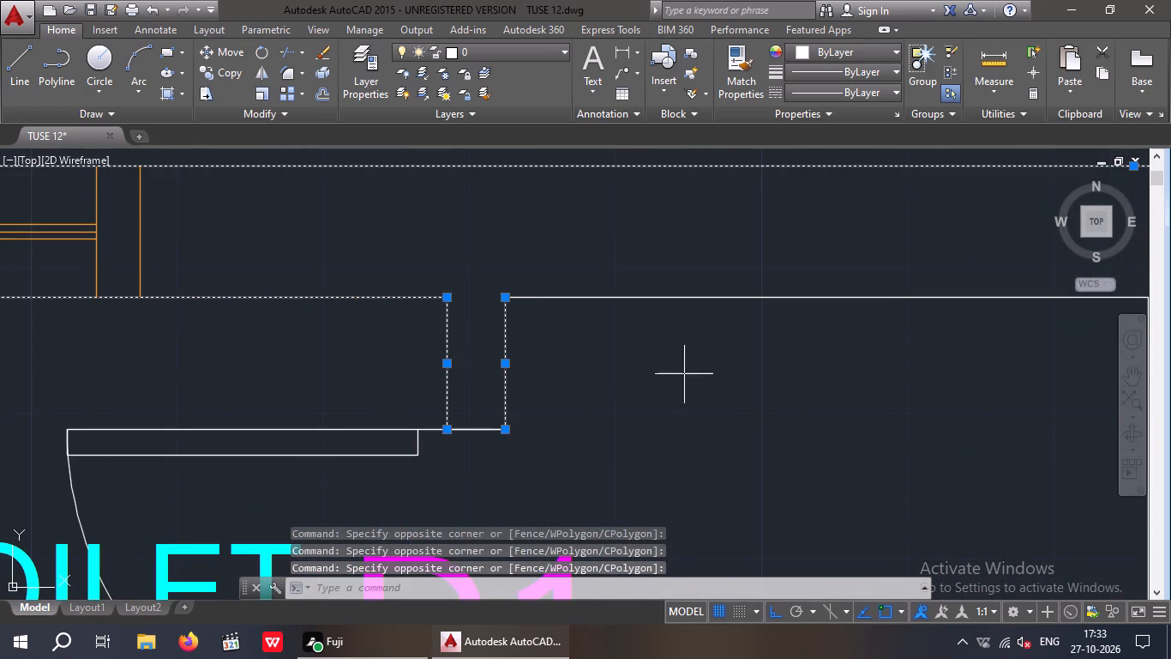
left_click_drag(682, 375, 673, 374)
left_click(622, 275)
scroll(632, 279, "down", 4)
middle_click_drag(676, 345, 566, 342)
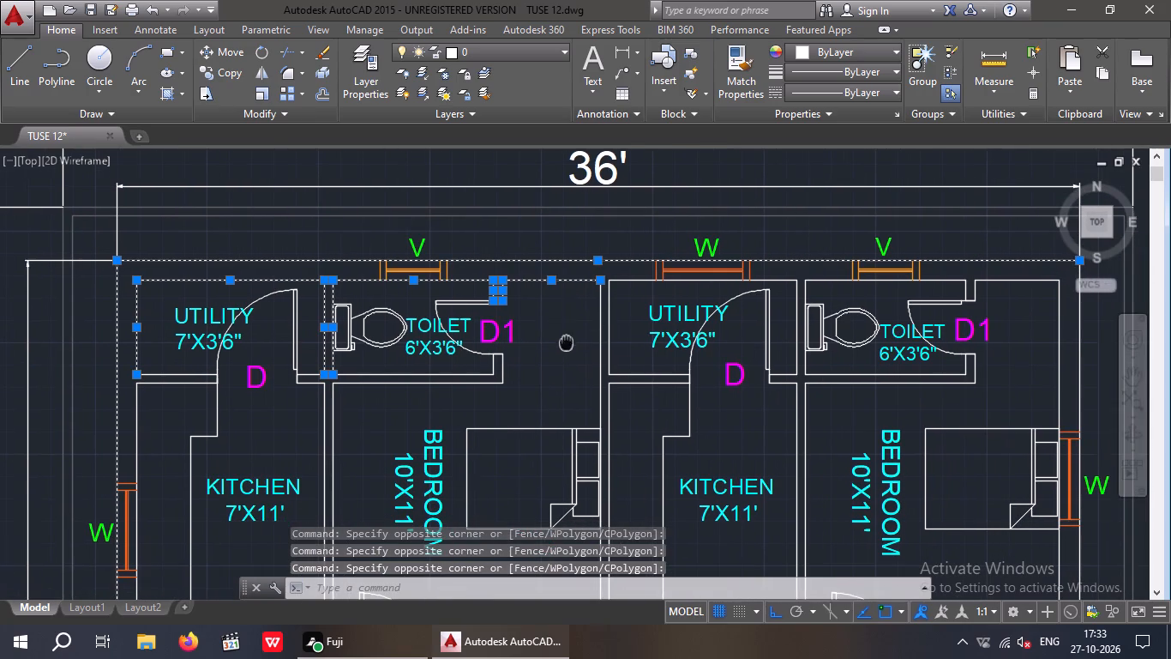
Add the right-hand utility's top wall line and both partition lines between it and the neighbouring bedroom to the selection.
scroll(616, 298, "up", 3)
left_click_drag(637, 288, 624, 269)
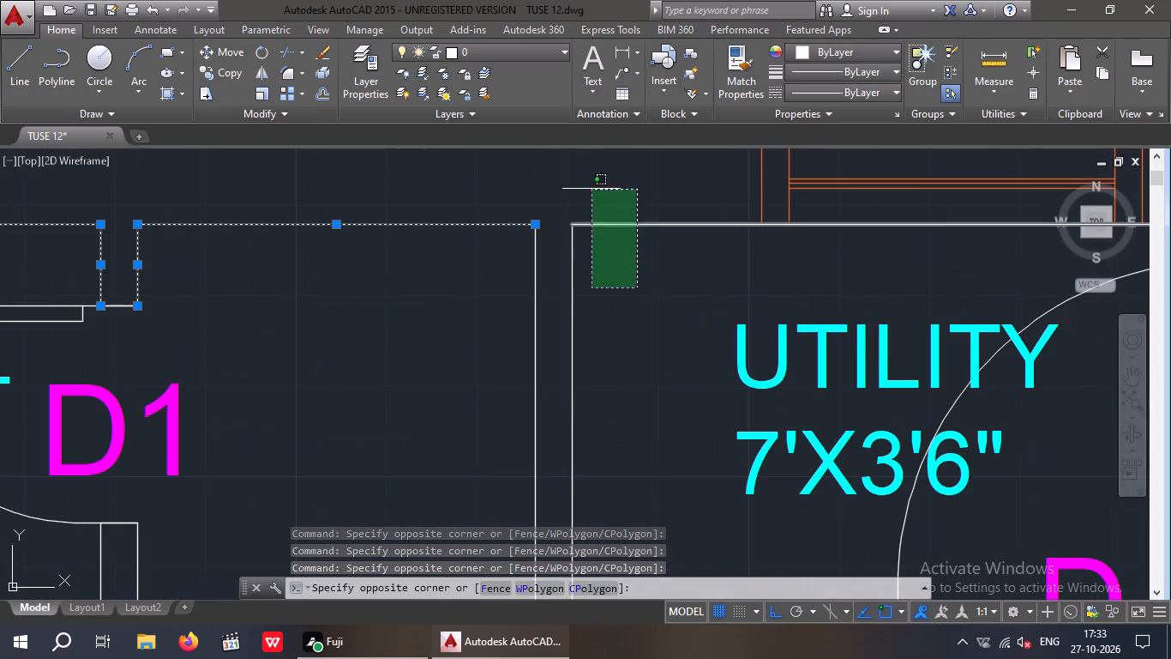
left_click(592, 189)
left_click_drag(598, 278, 488, 316)
left_click(410, 334)
scroll(458, 296, "down", 4)
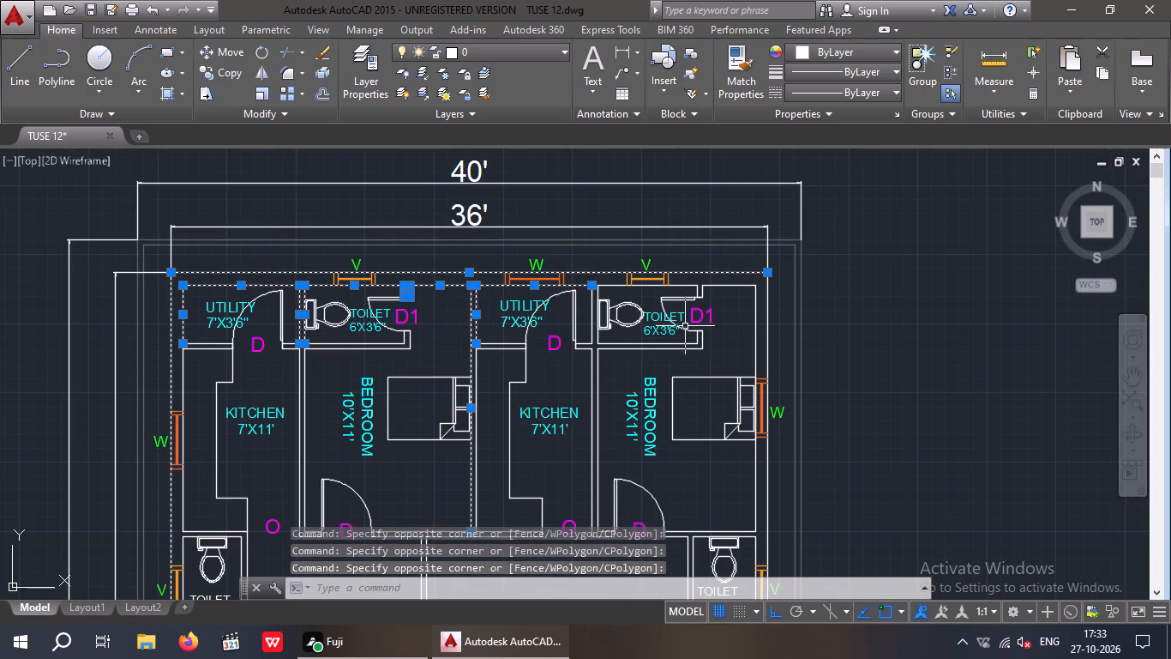
Add both partition lines between the right-hand utility and 6'X3'6" toilet, plus that toilet's top wall line, to the selection.
scroll(598, 294, "up", 4)
left_click_drag(606, 257, 556, 287)
left_click_drag(514, 302, 535, 309)
left_click_drag(657, 298, 658, 290)
left_click(635, 227)
scroll(628, 242, "down", 2)
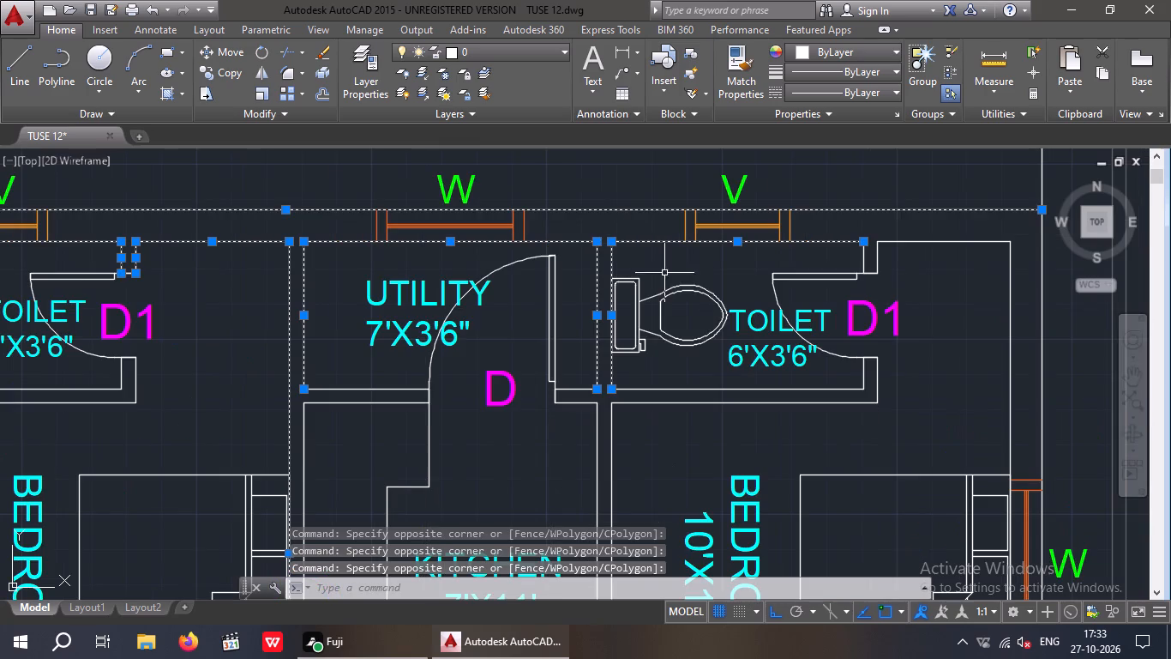
Add the short walls above the right-hand toilet's D1 door, the bedroom's top wall line and both right-side exterior wall lines to the selection.
middle_click_drag(711, 269, 369, 303)
scroll(532, 286, "up", 4)
left_click_drag(585, 277, 585, 276)
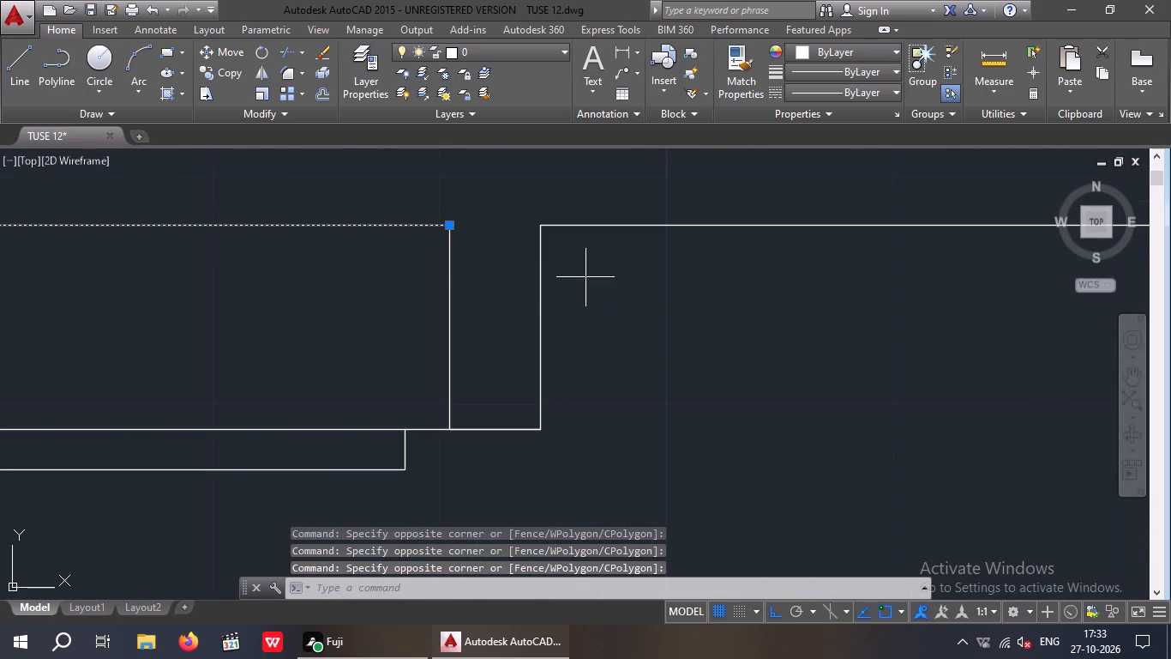
left_click_drag(585, 276, 463, 311)
left_click(415, 329)
scroll(541, 313, "down", 2)
left_click_drag(677, 329, 656, 317)
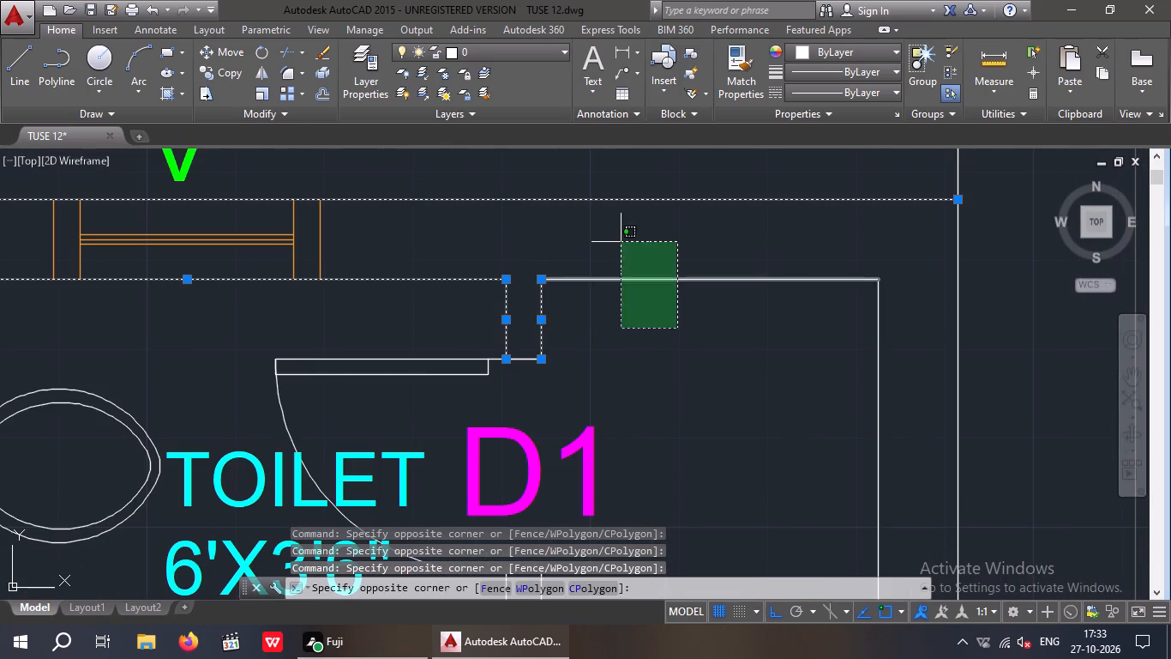
left_click(621, 242)
left_click_drag(1008, 297, 922, 378)
left_click(852, 418)
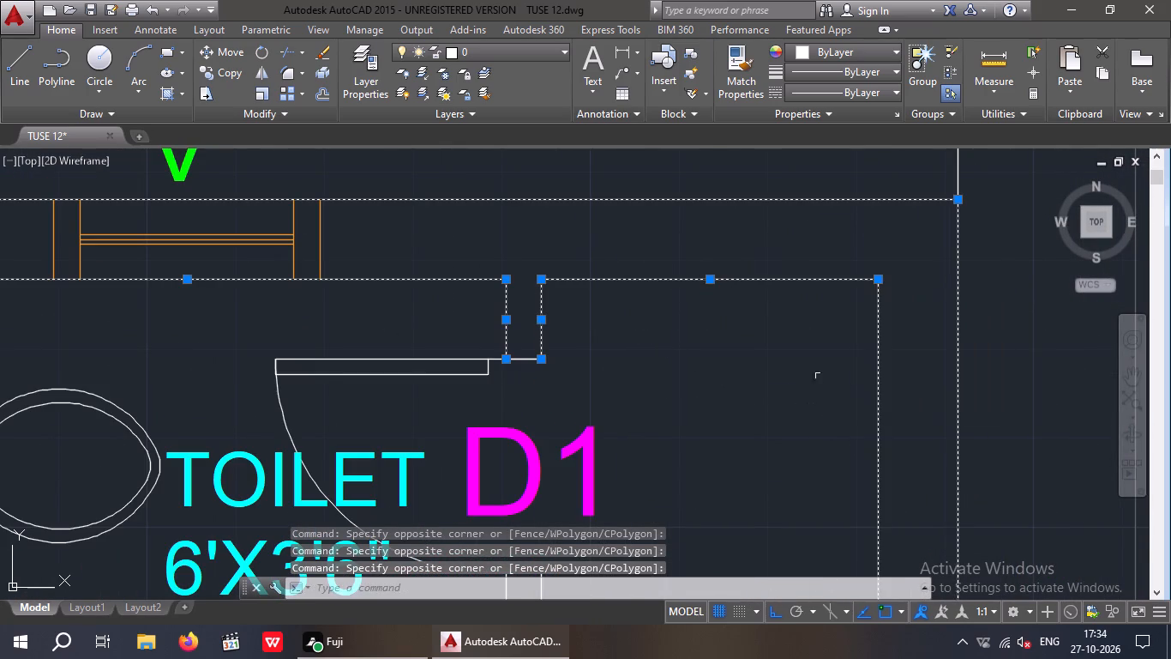
scroll(826, 320, "down", 5)
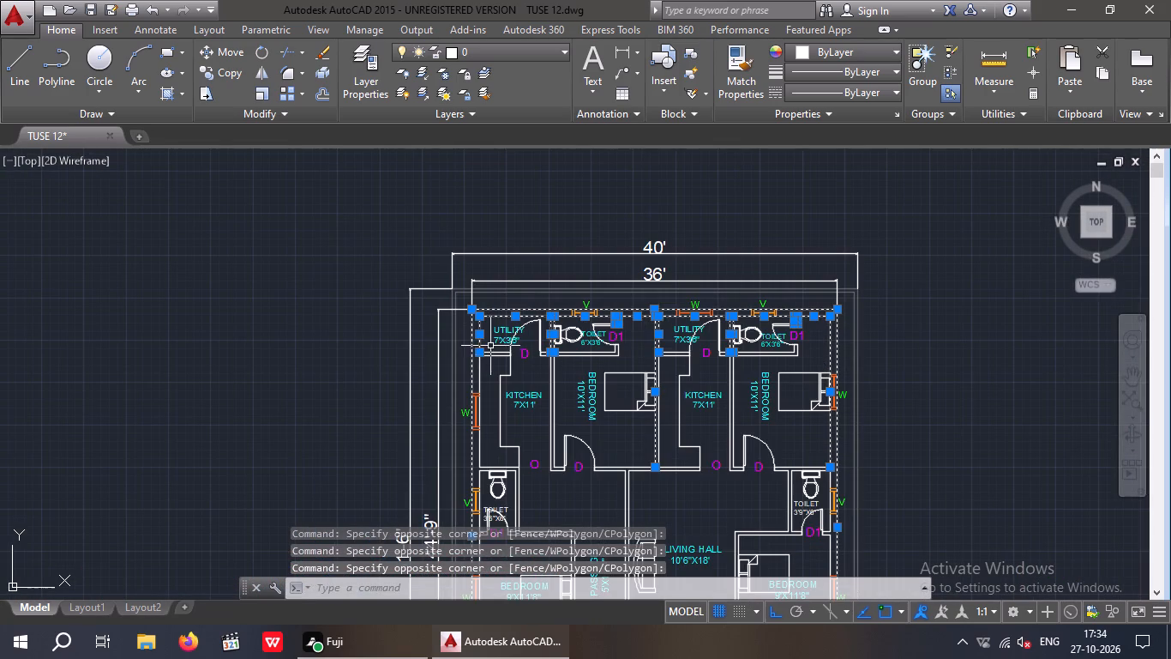
Add the double wall lines between the left-hand utility and kitchen, on both sides of door D, to the selection.
scroll(490, 348, "up", 5)
left_click(463, 441)
left_click(400, 340)
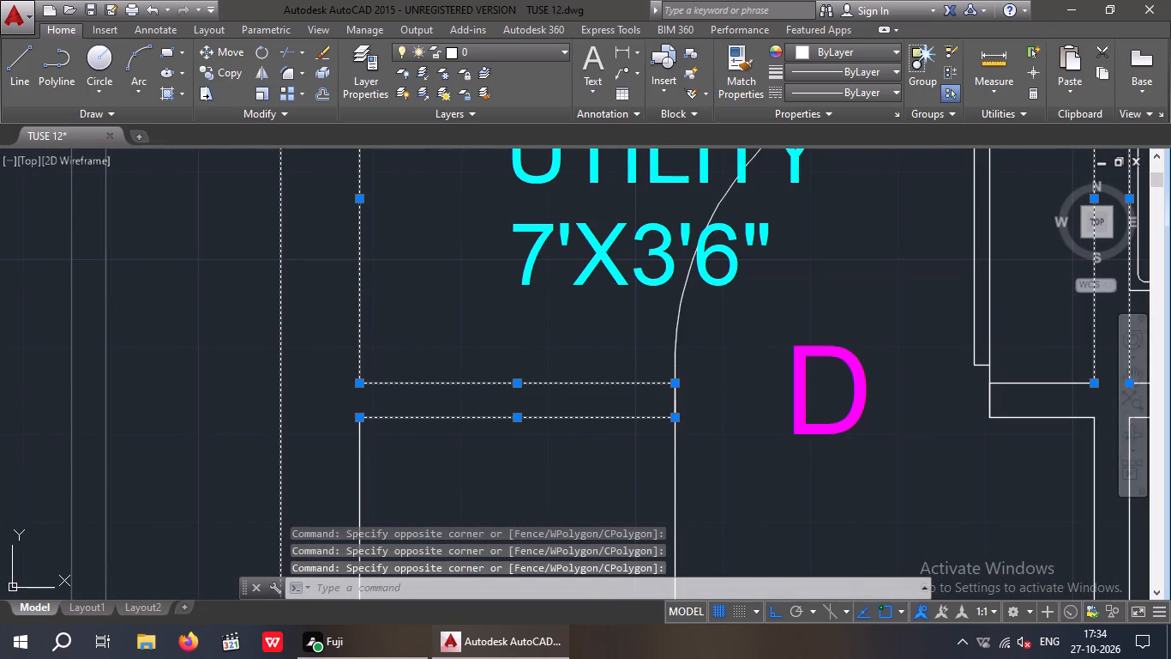
scroll(424, 343, "down", 3)
scroll(600, 372, "up", 3)
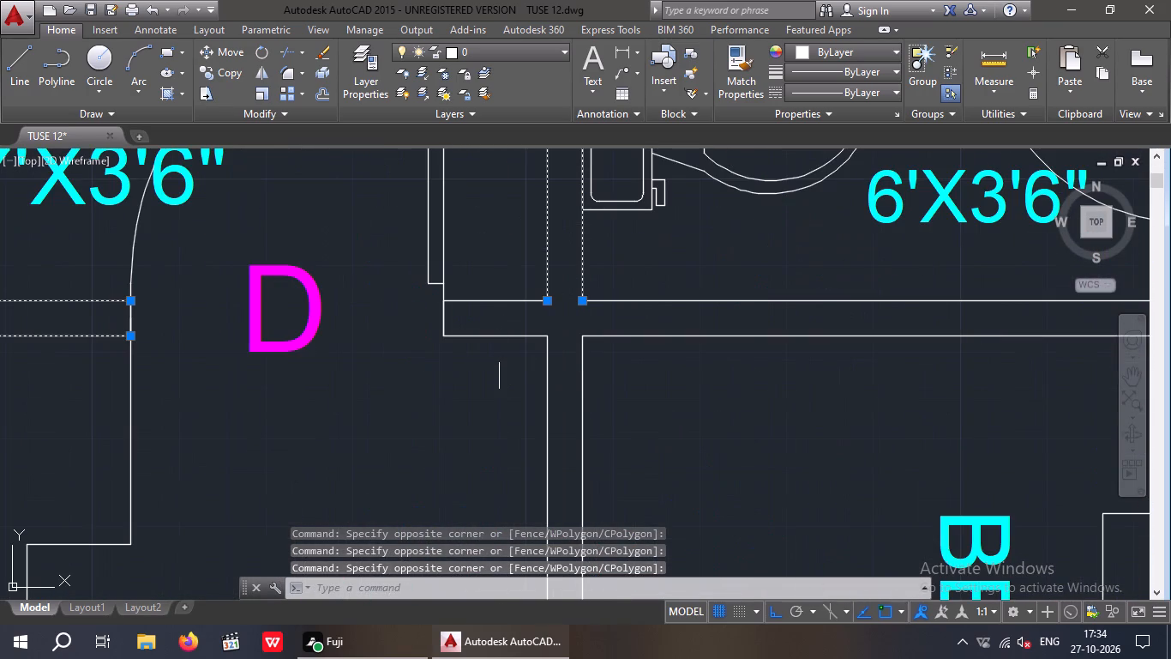
left_click(499, 360)
left_click(474, 280)
scroll(492, 313, "down", 1)
Add both wall lines below the left-hand 6'X3'6" toilet and the two short wall lines below its D1 door to the selection.
left_click(617, 348)
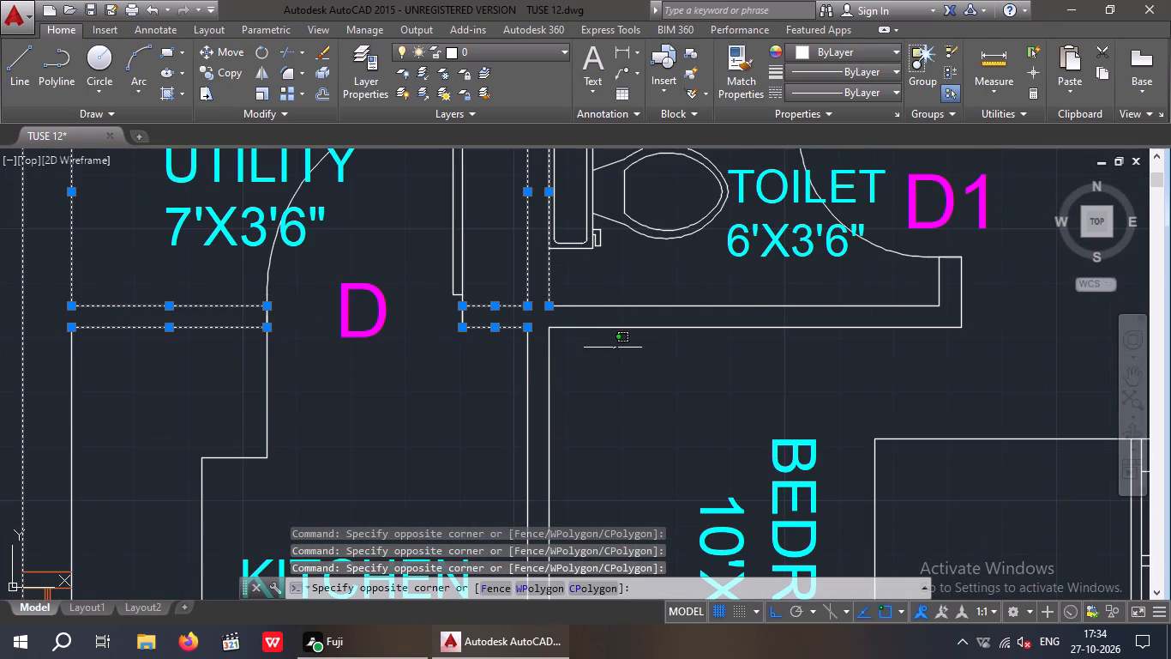
left_click(573, 280)
middle_click_drag(640, 356, 451, 411)
scroll(822, 355, "up", 2)
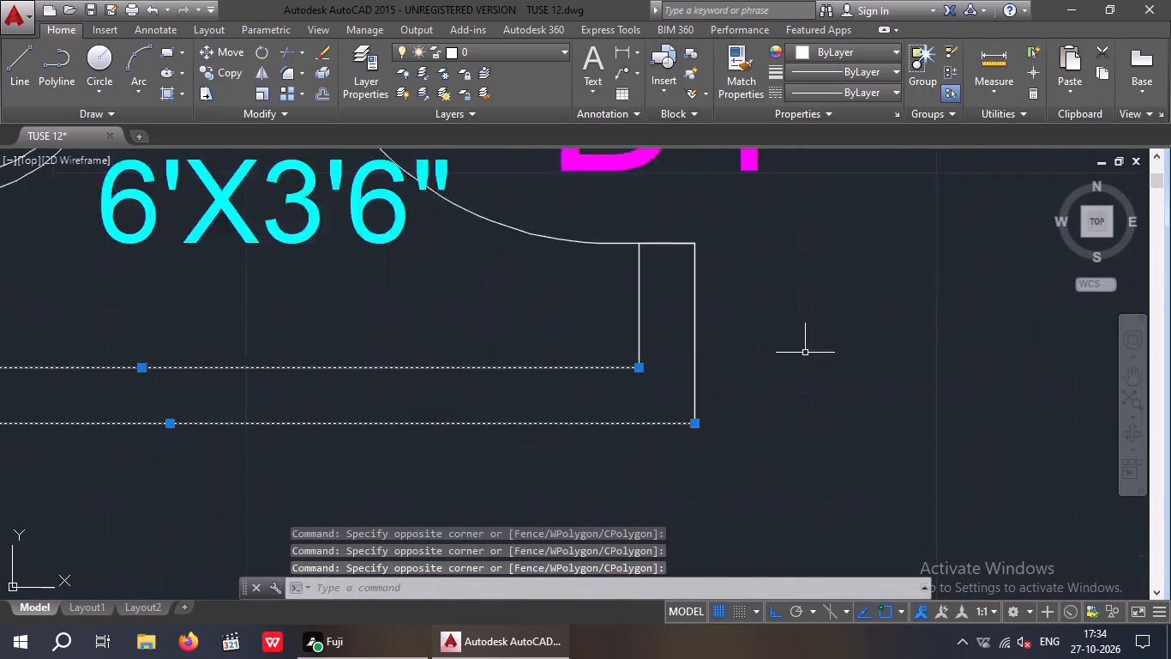
scroll(805, 353, "up", 1)
left_click_drag(722, 281, 506, 298)
left_click(453, 303)
scroll(459, 303, "down", 4)
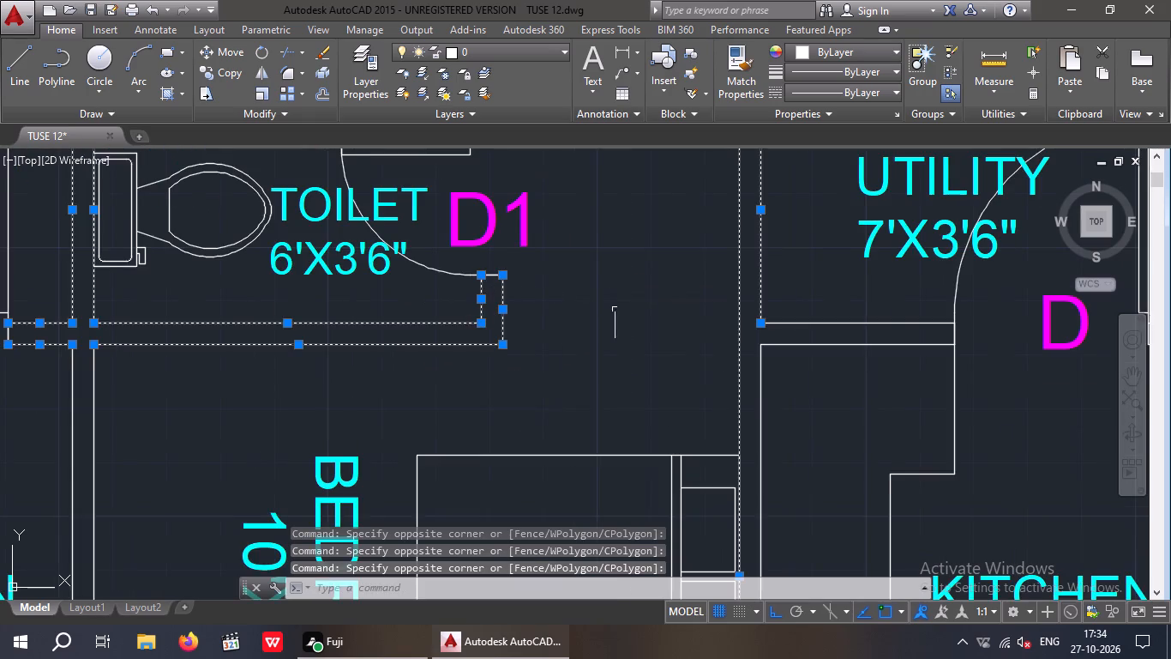
Add the right-hand utility's lower wall lines on both sides of door D and the right-hand kitchen's left wall line to the selection.
middle_click_drag(614, 313, 543, 437)
scroll(553, 400, "down", 2)
scroll(655, 450, "up", 4)
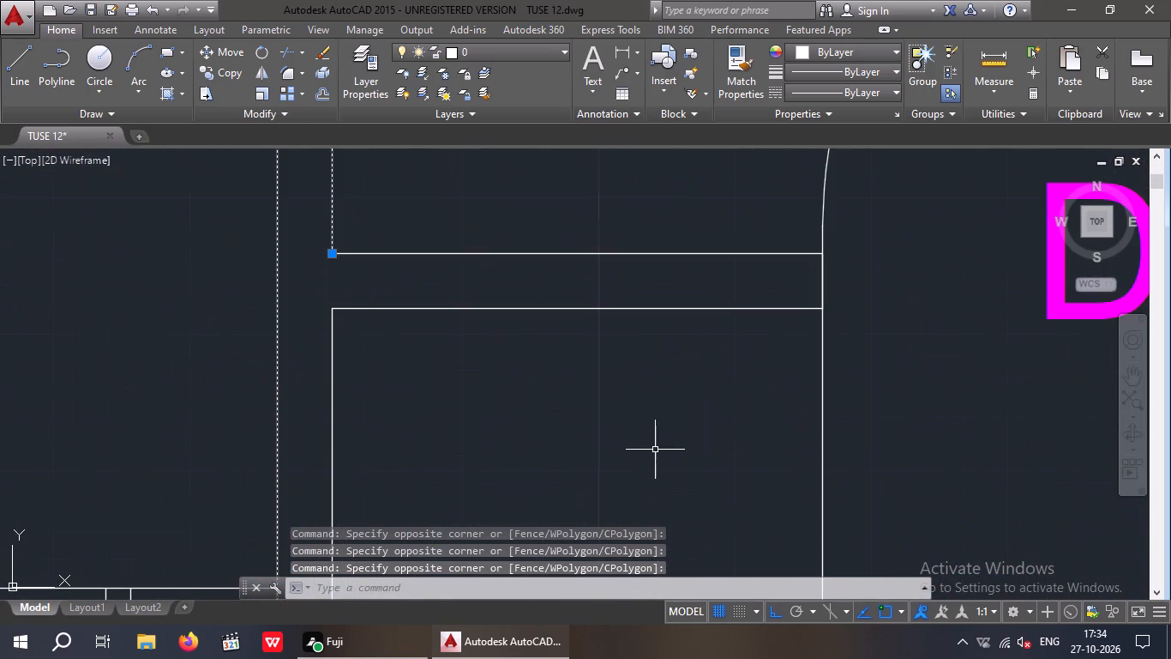
left_click_drag(589, 437, 579, 422)
left_click(514, 234)
left_click_drag(510, 335, 378, 414)
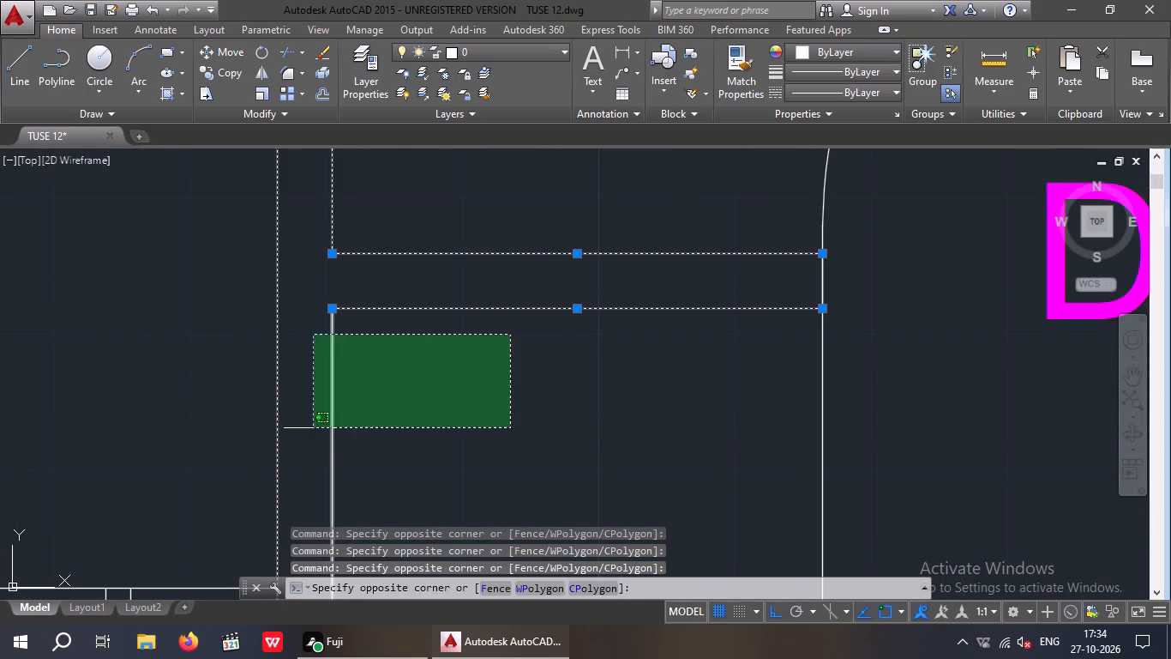
left_click(288, 433)
scroll(322, 380, "down", 4)
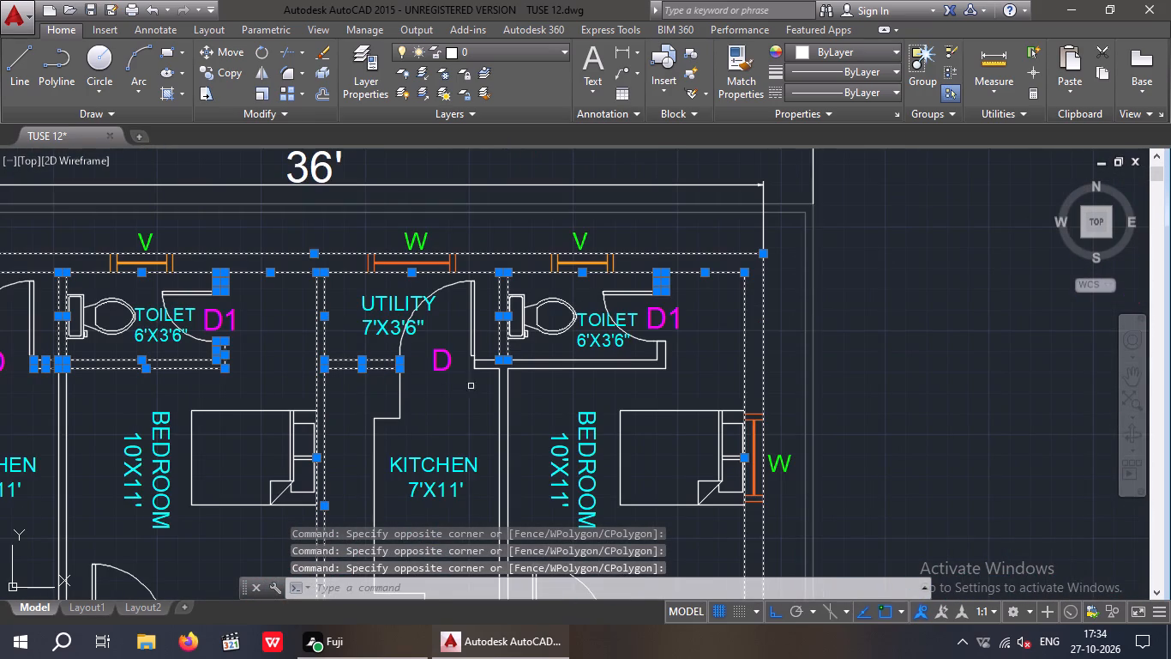
scroll(484, 377, "up", 3)
left_click(485, 383)
left_click(470, 304)
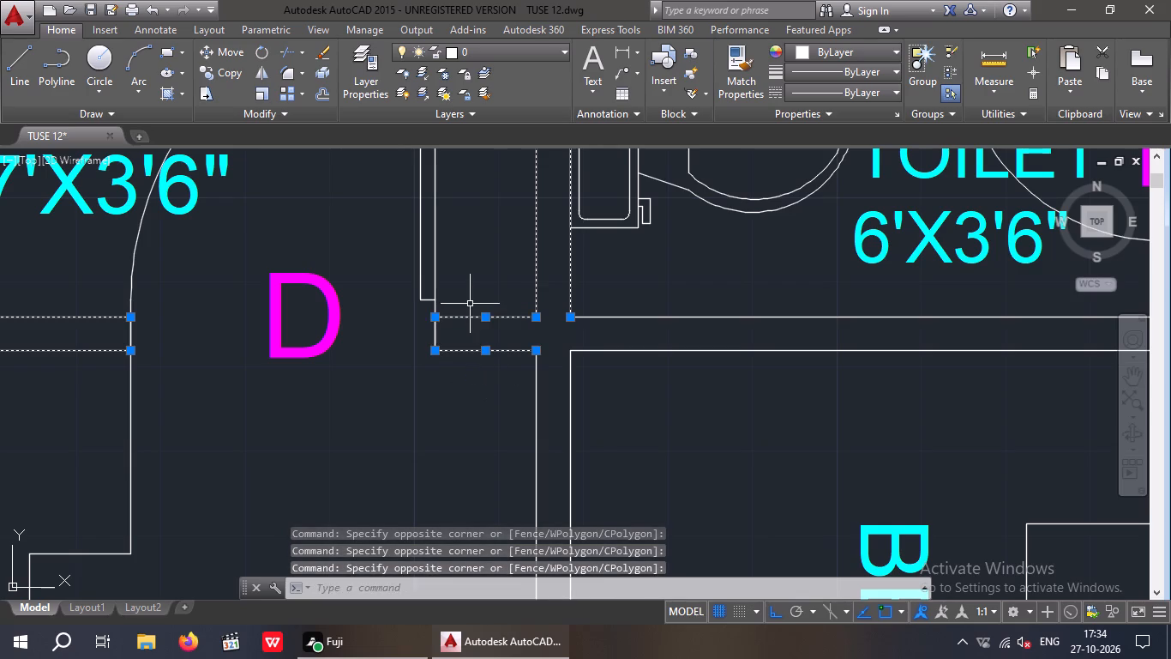
scroll(470, 305, "down", 2)
Add the right-hand toilet's lower wall lines, the short walls below its D1 door and both kitchen–bedroom partition lines to the selection.
scroll(542, 338, "up", 2)
left_click_drag(541, 348, 537, 340)
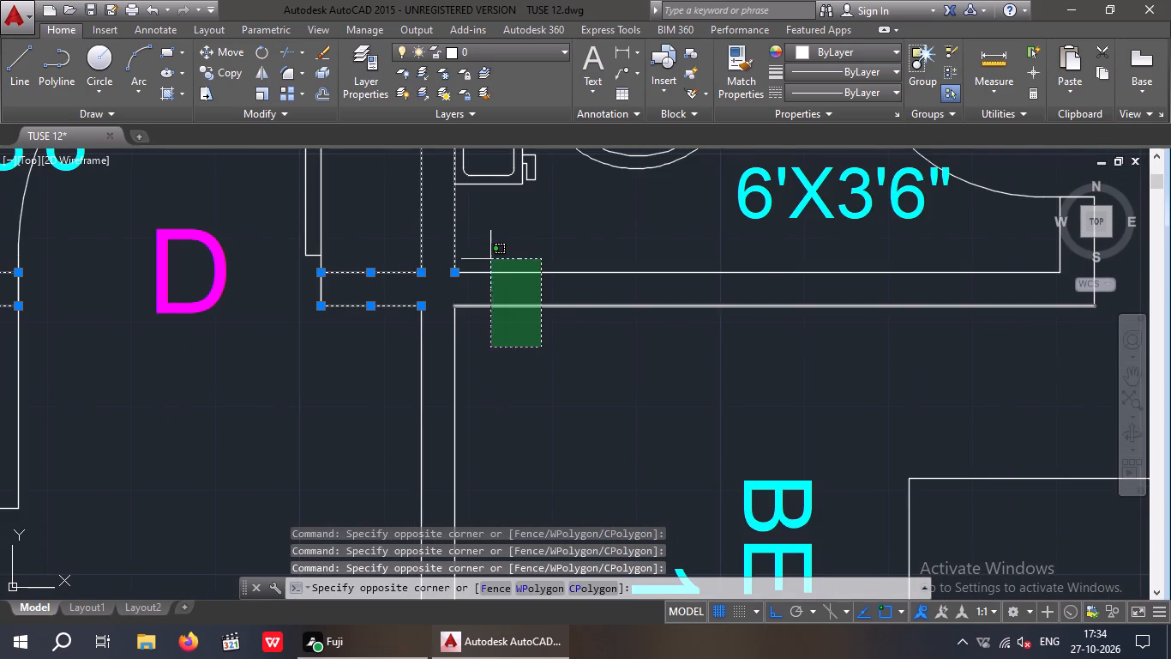
left_click(489, 248)
left_click_drag(494, 329, 455, 358)
left_click(375, 391)
scroll(380, 366, "down", 3)
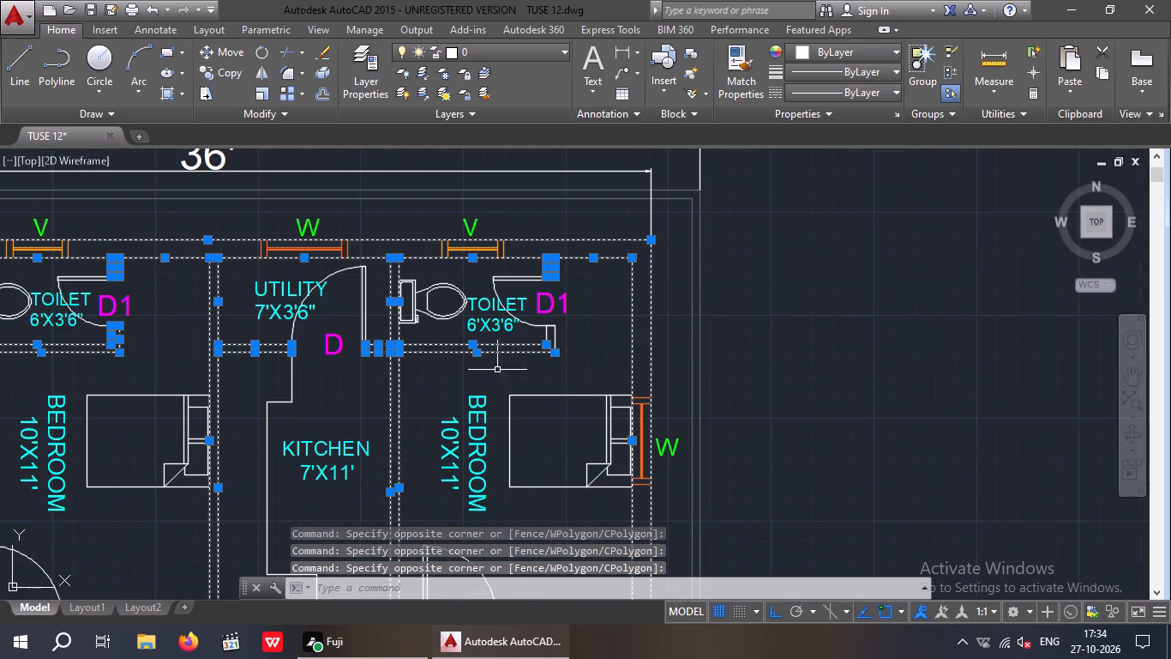
scroll(547, 337, "up", 4)
left_click_drag(608, 329, 537, 361)
left_click(482, 383)
scroll(496, 376, "down", 4)
Add both partition lines between the left-hand kitchen and bedroom, and that kitchen's outer-side wall line, to the selection.
middle_click_drag(567, 375, 619, 316)
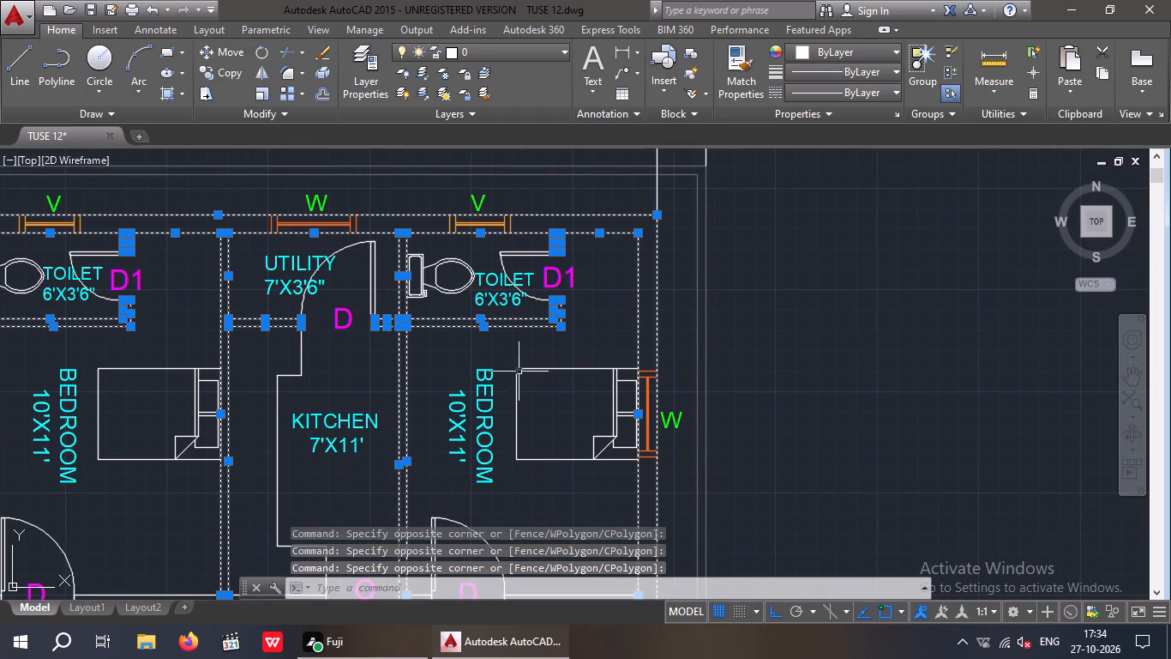
middle_click_drag(366, 390, 523, 319)
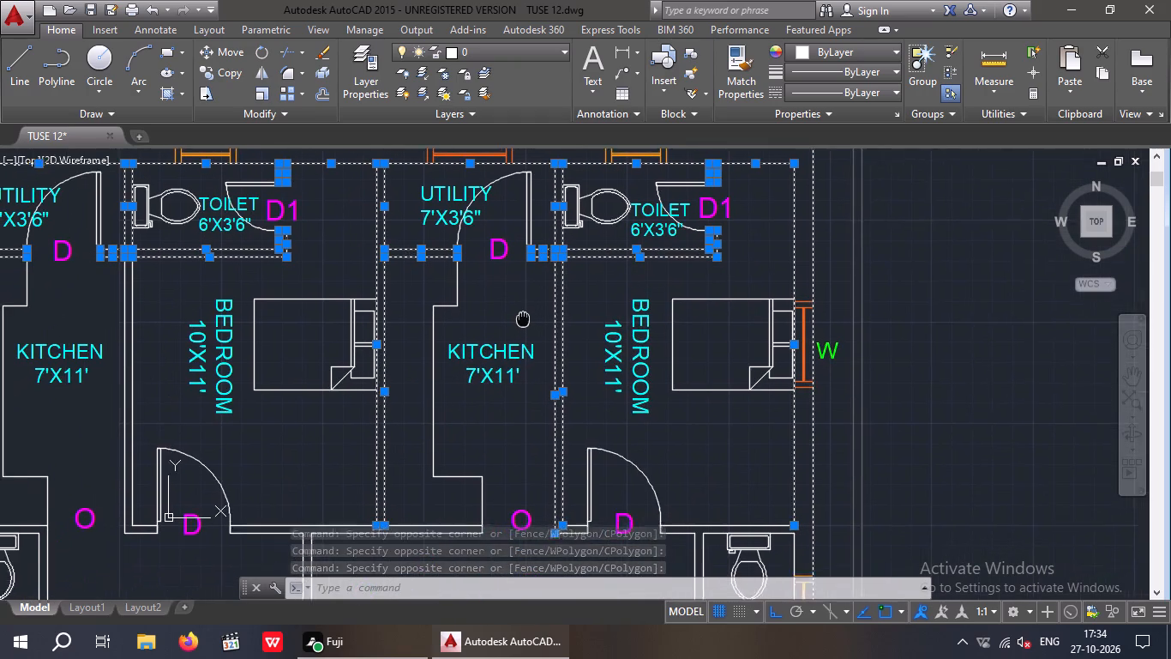
middle_click_drag(523, 319, 536, 315)
middle_click_drag(164, 311, 257, 317)
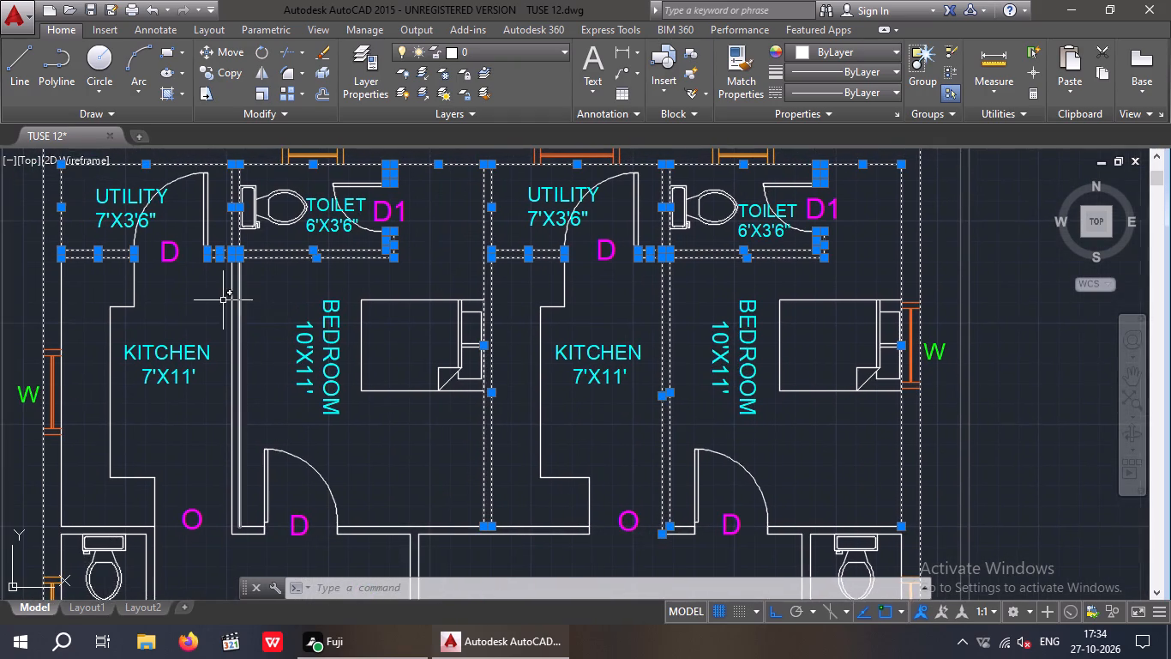
scroll(223, 297, "up", 2)
left_click_drag(324, 267, 239, 328)
left_click(211, 340)
scroll(241, 301, "down", 3)
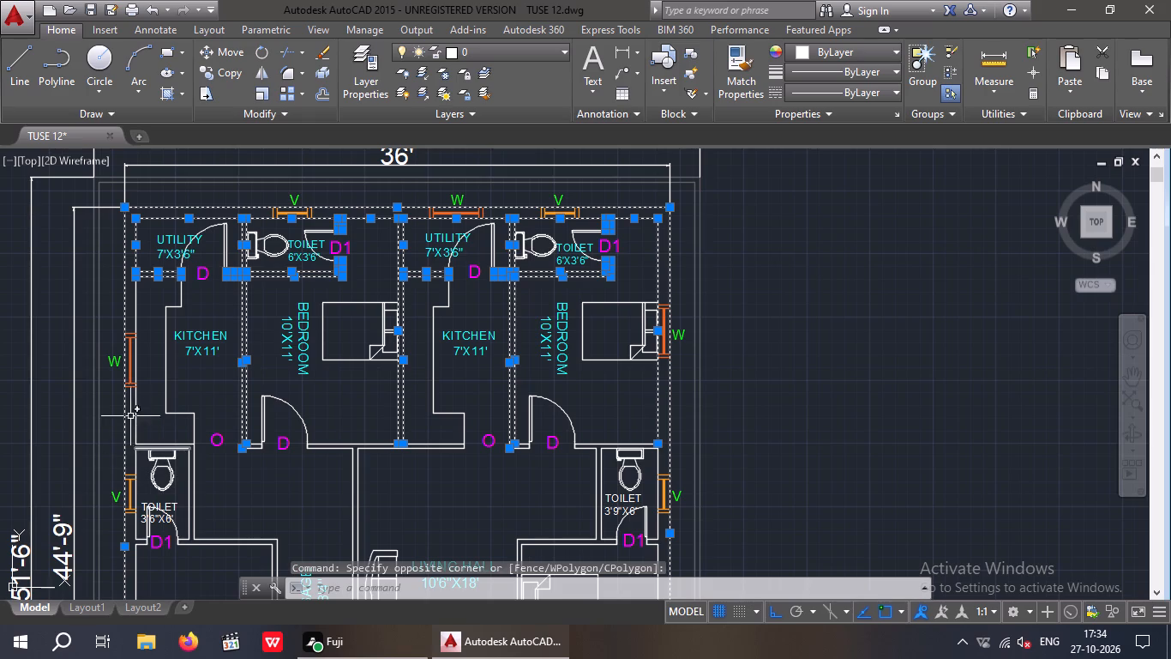
scroll(139, 407, "up", 4)
left_click_drag(162, 404, 75, 469)
left_click(75, 469)
scroll(105, 423, "down", 4)
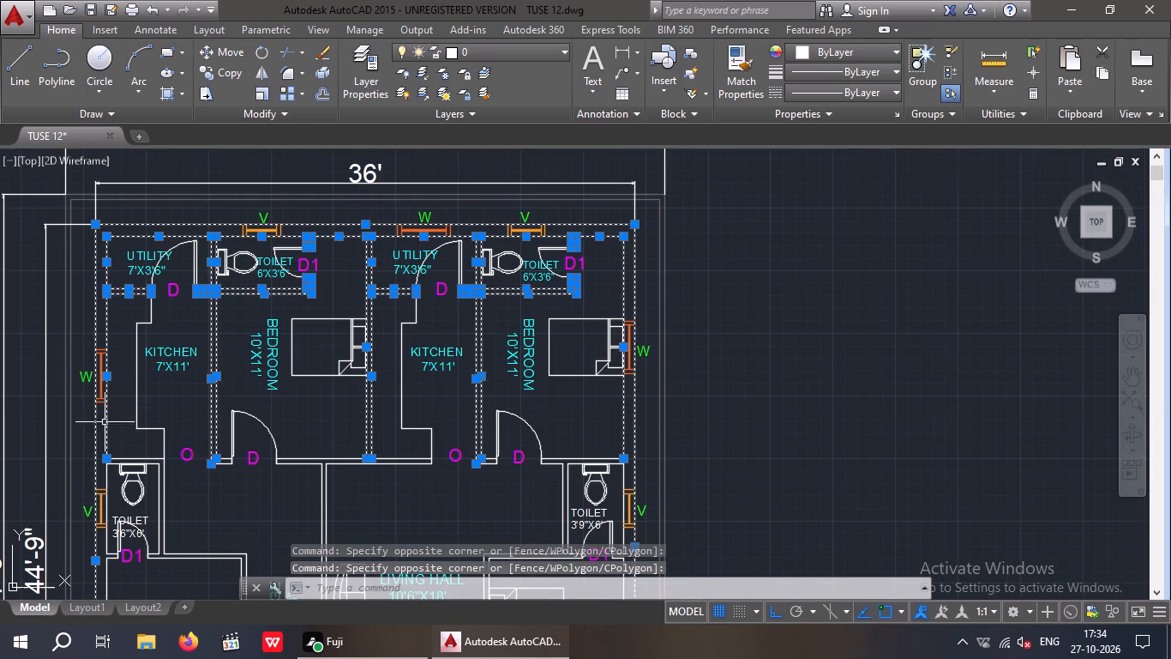
Add both wall lines between the left-hand kitchen and the 3'6"X6' toilet, and that toilet's outer-side wall line, to the selection.
scroll(169, 472, "up", 5)
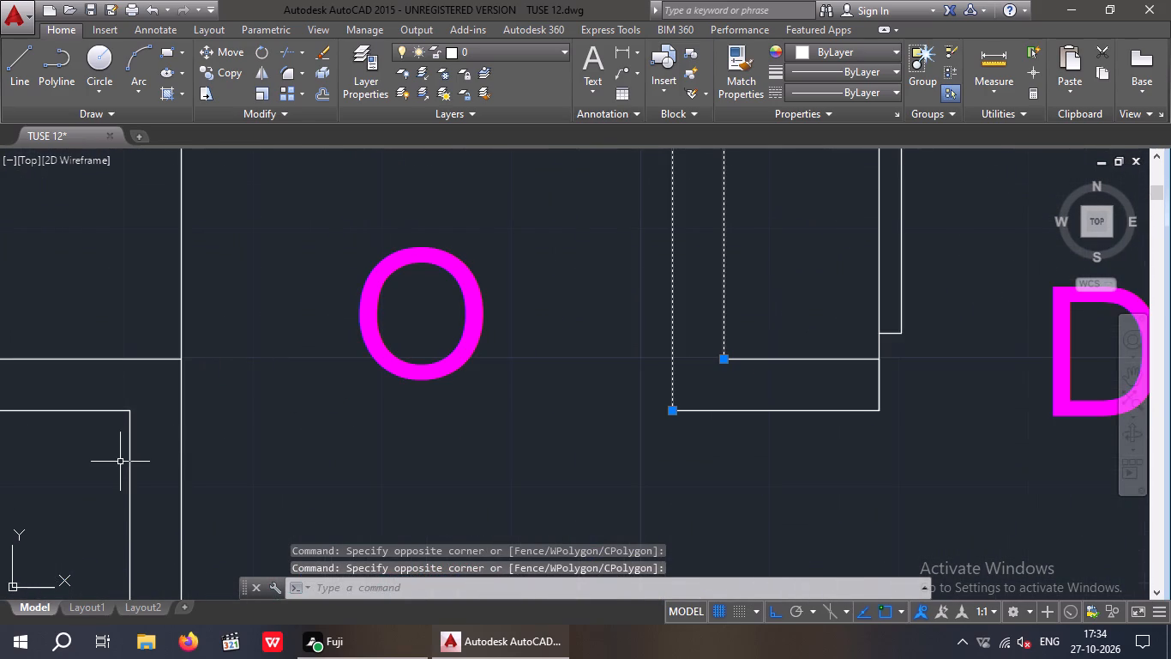
left_click_drag(117, 462, 104, 444)
left_click(72, 332)
scroll(89, 344, "down", 2)
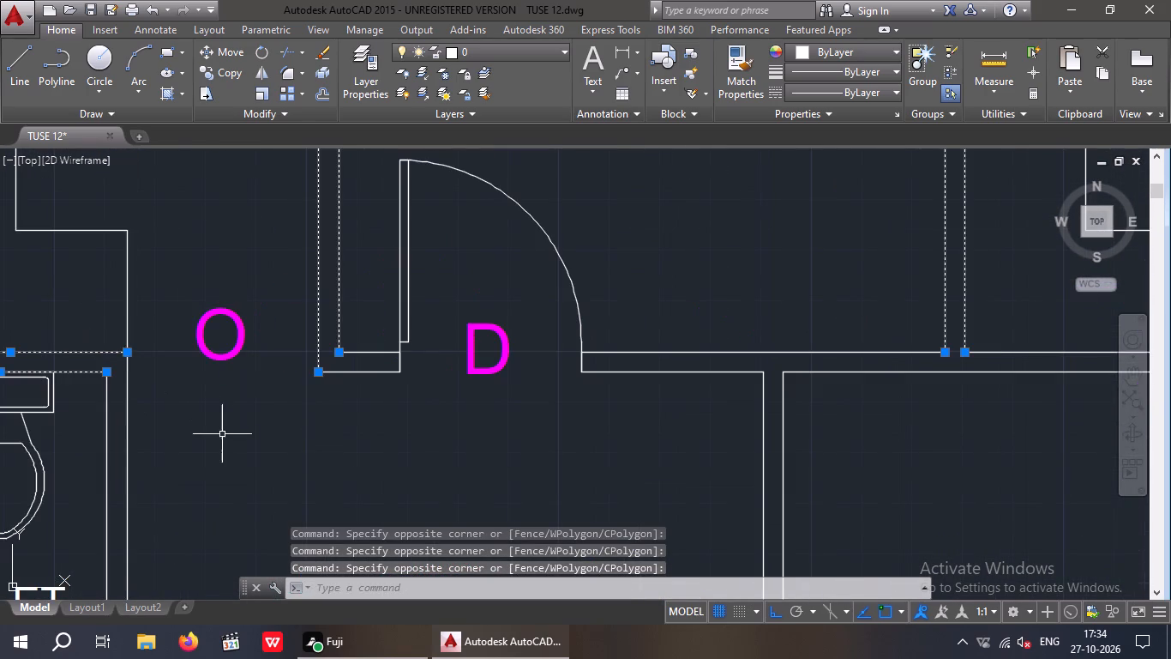
middle_click_drag(222, 434, 407, 417)
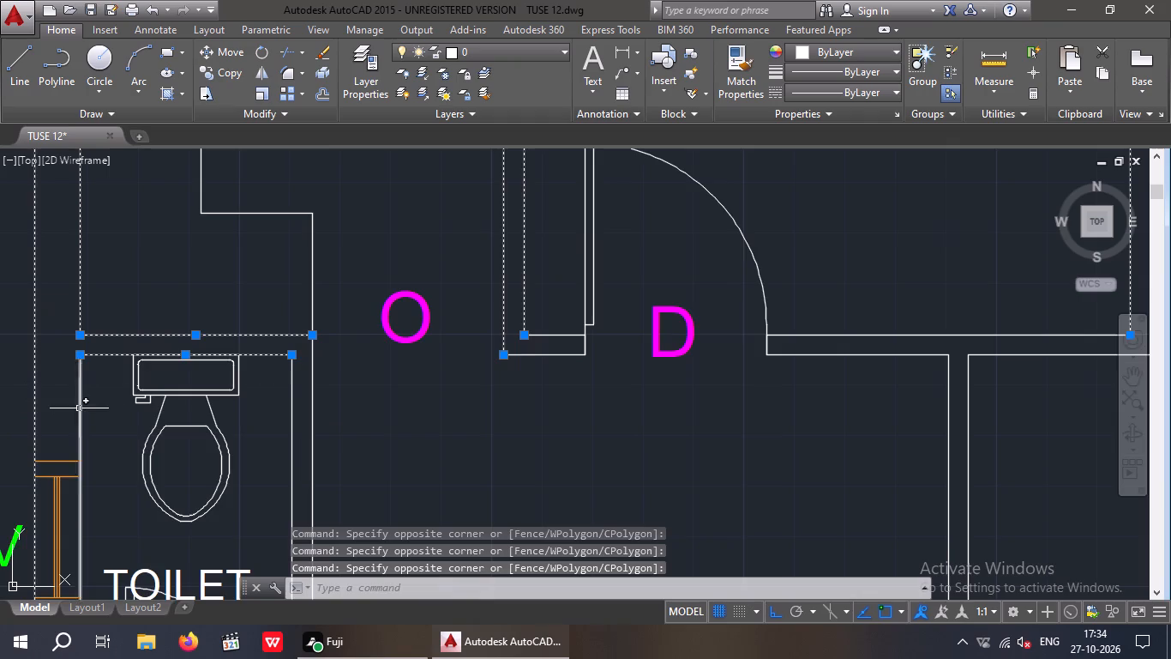
scroll(79, 408, "up", 1)
left_click_drag(93, 382, 42, 424)
left_click(41, 424)
scroll(48, 400, "down", 3)
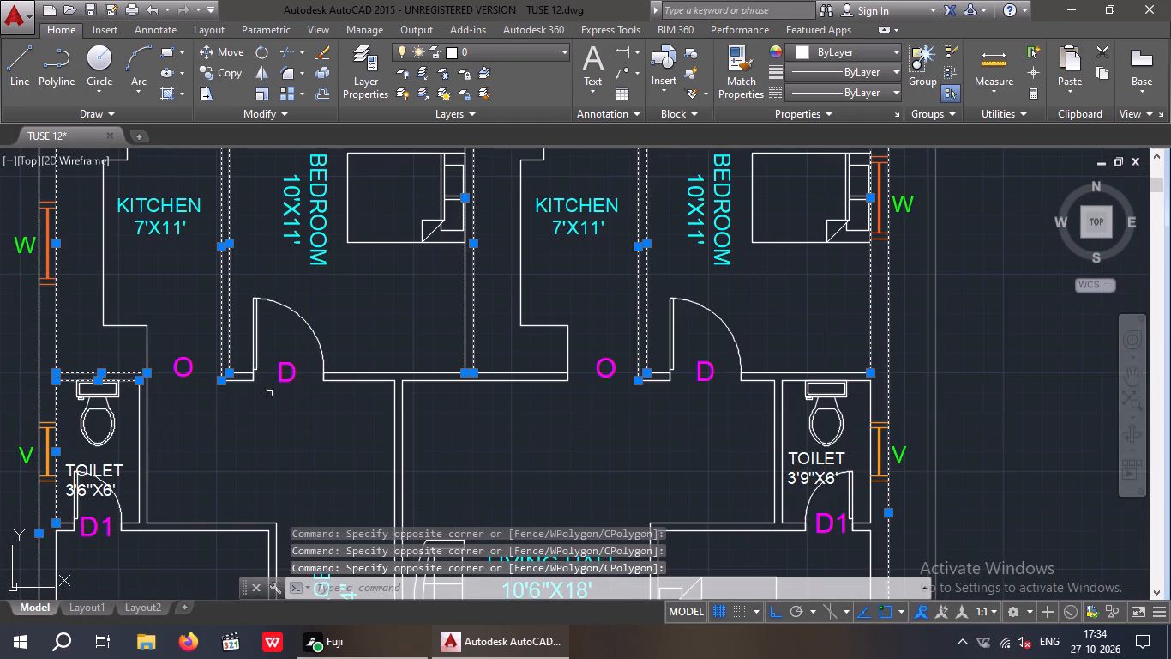
Add the left-hand 10'X11' bedroom's lower double wall lines on both sides of door D to the selection.
scroll(246, 387, "up", 3)
left_click_drag(245, 401, 219, 400)
left_click(164, 298)
scroll(178, 341, "down", 1)
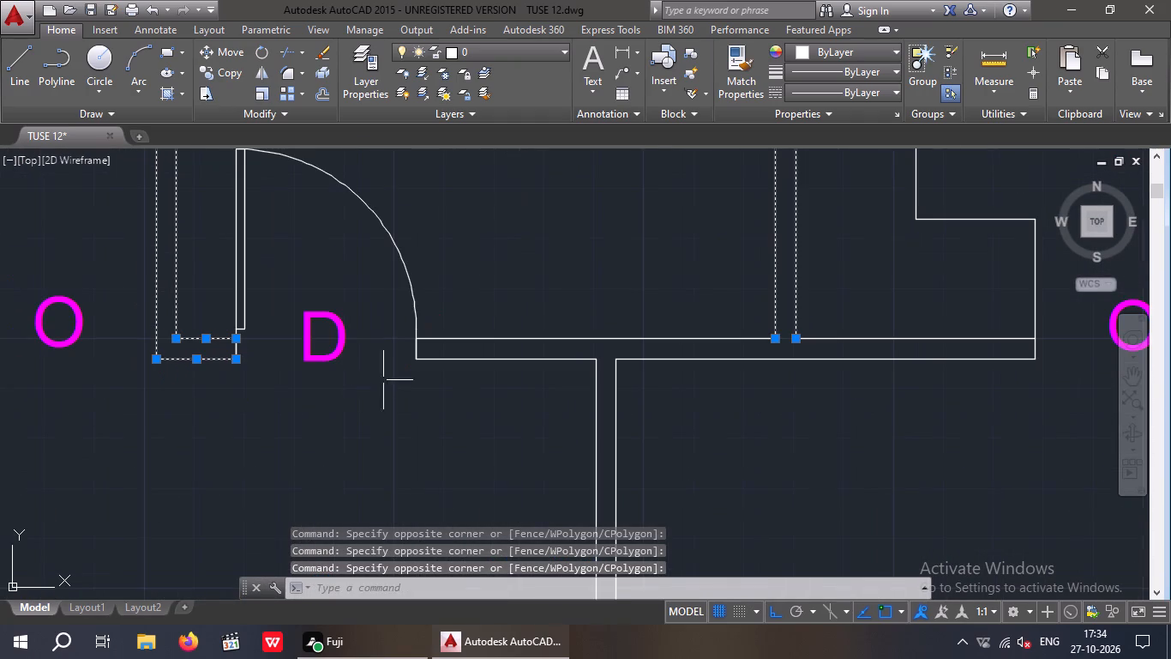
left_click_drag(510, 395, 502, 385)
left_click(454, 274)
scroll(467, 296, "down", 3)
Add the wall lines above the living hall up to the right-hand opening O and both passage–living hall partition lines to the selection.
scroll(522, 315, "up", 2)
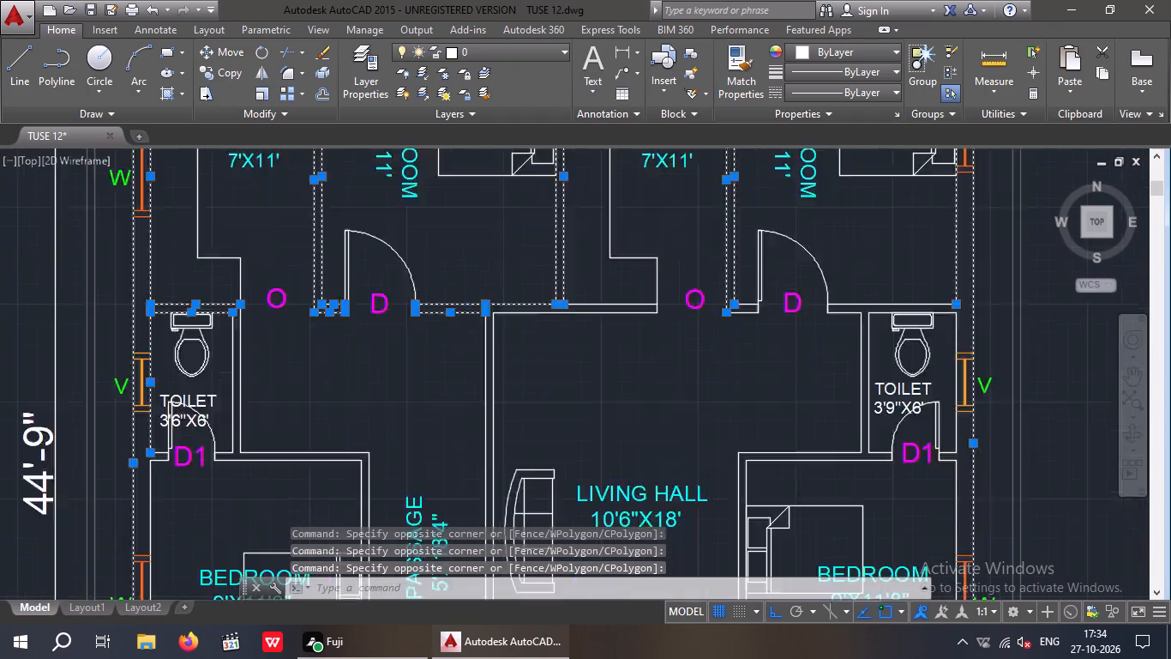
scroll(522, 315, "up", 1)
left_click_drag(531, 363, 522, 356)
left_click(465, 276)
left_click_drag(703, 360, 685, 345)
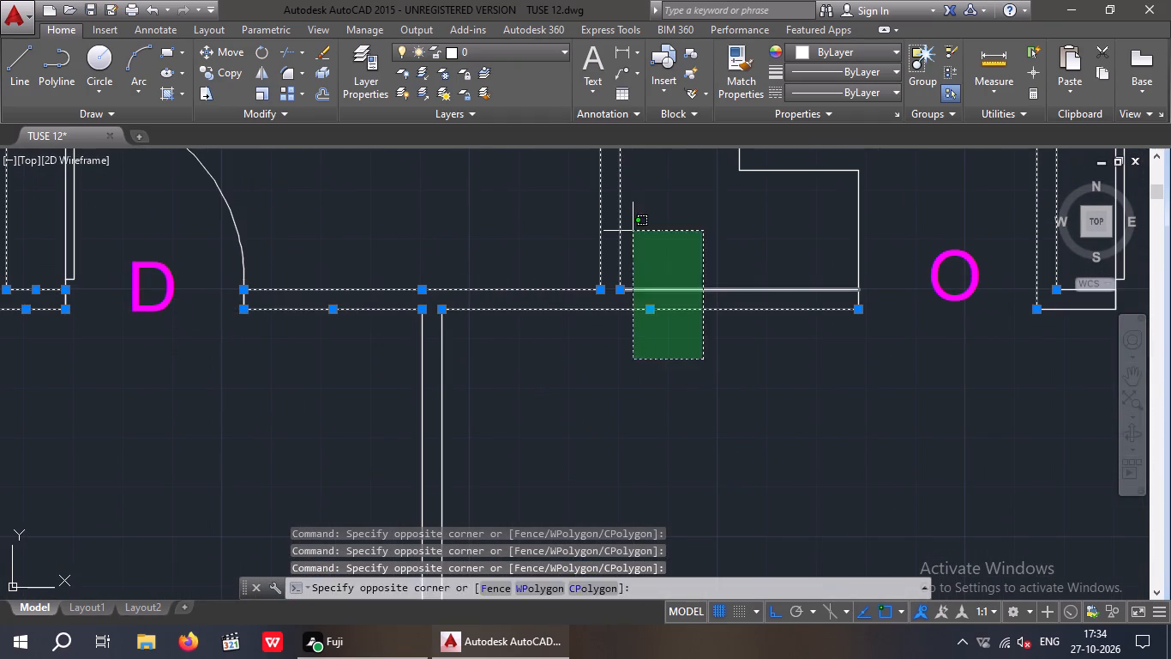
left_click(633, 231)
left_click_drag(528, 346, 363, 389)
left_click(318, 401)
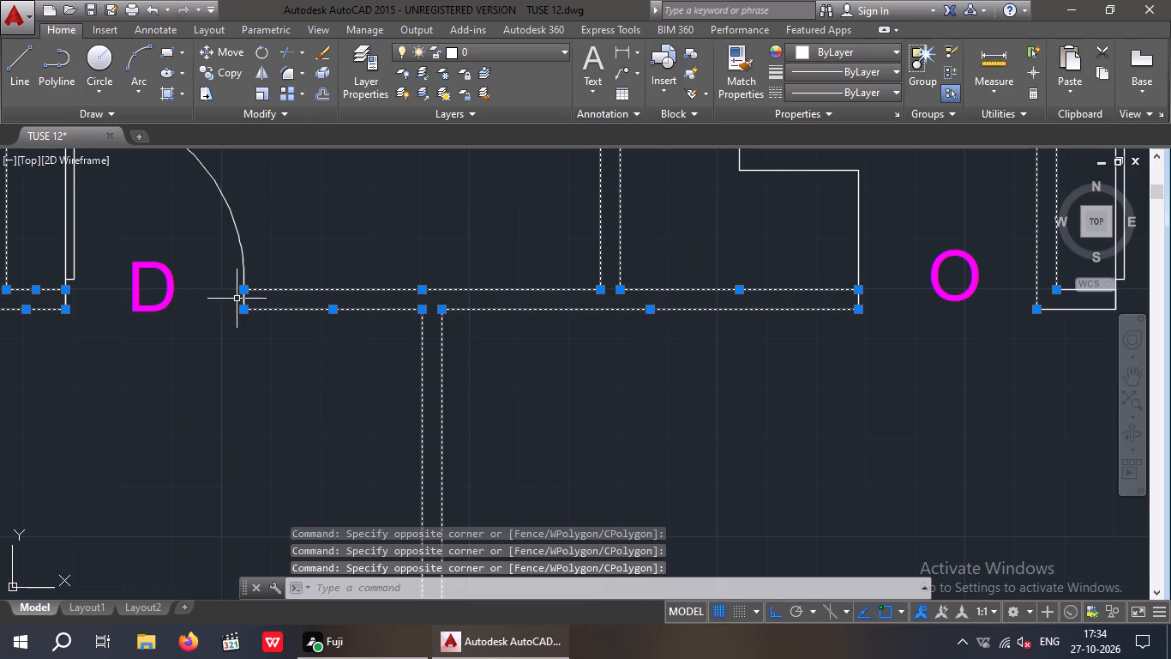
Add the vertical line closing the wall end at the right-hand kitchen's opening O to the selection.
scroll(851, 297, "up", 5)
left_click_drag(973, 311, 774, 363)
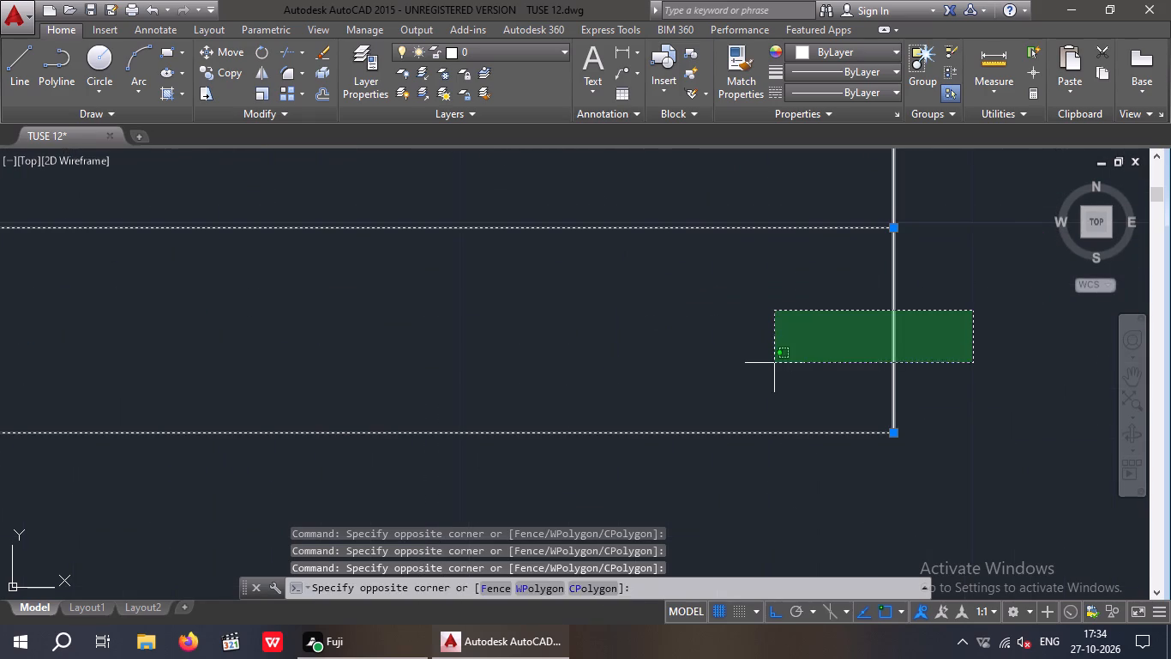
left_click(774, 363)
scroll(774, 354, "down", 6)
middle_click_drag(799, 438, 544, 456)
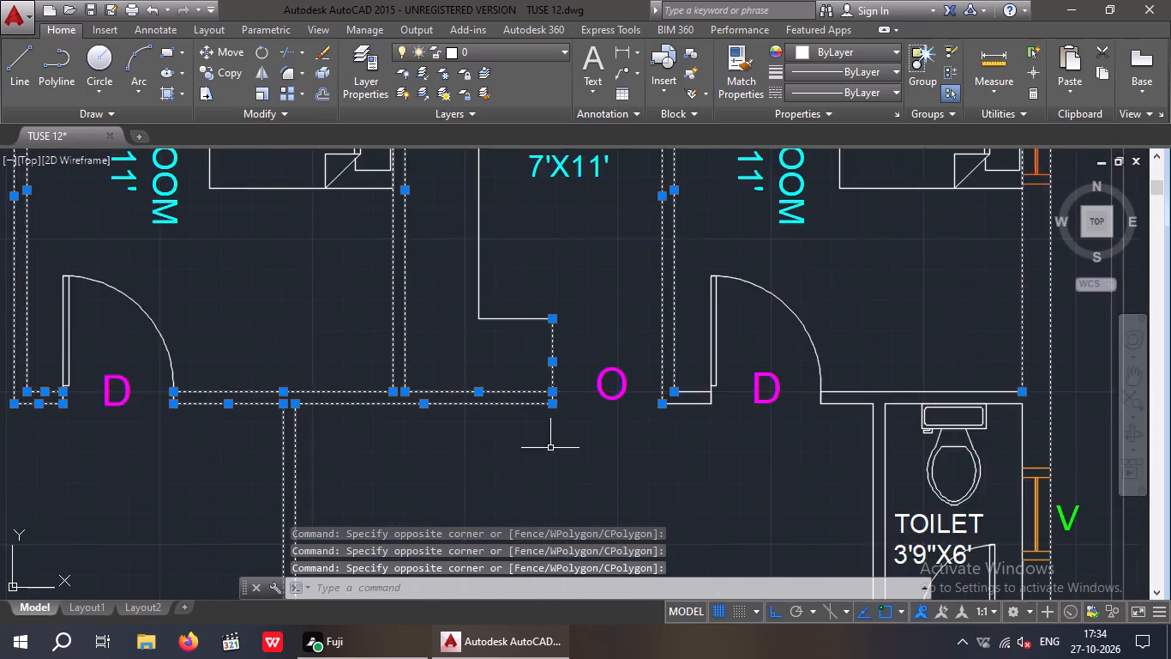
Add the right-hand 10'X11' bedroom's lower wall lines on both sides of door D to the selection.
scroll(555, 445, "down", 2)
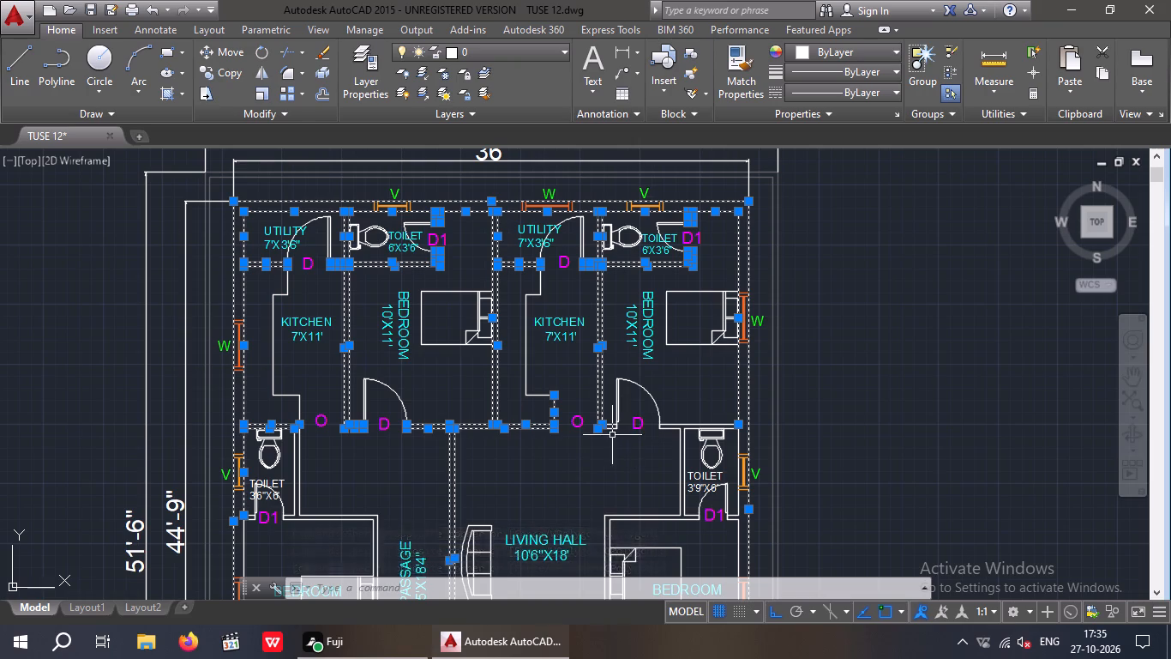
scroll(612, 435, "up", 5)
left_click(581, 428)
left_click(531, 291)
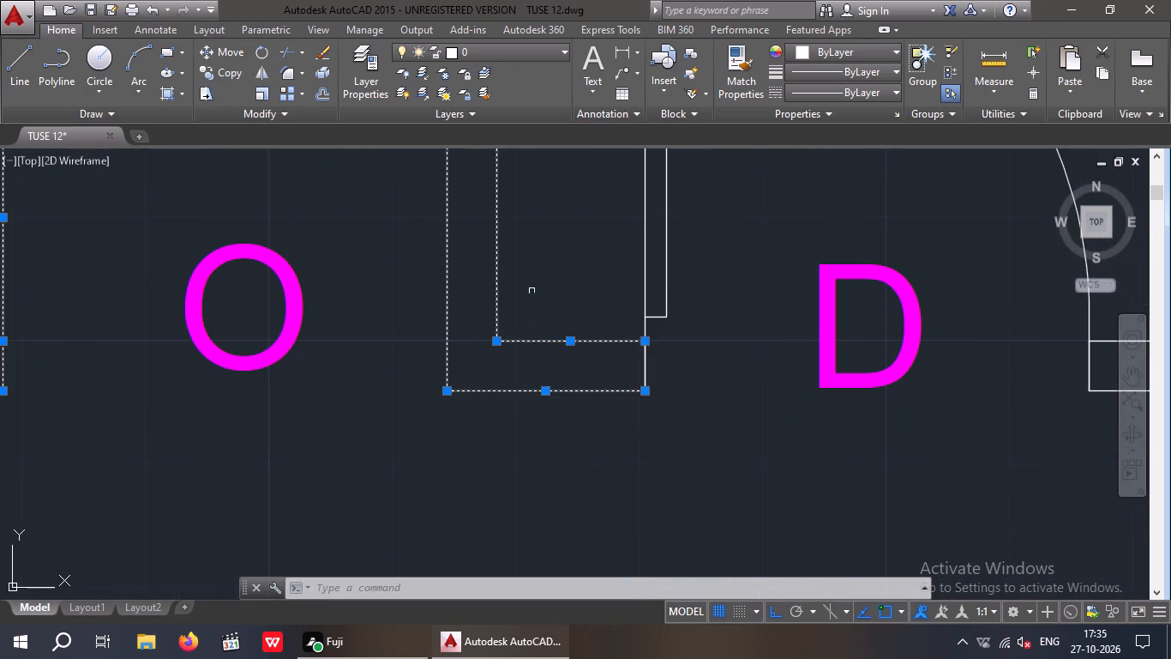
scroll(547, 390, "down", 2)
middle_click_drag(620, 444, 434, 488)
scroll(635, 438, "up", 1)
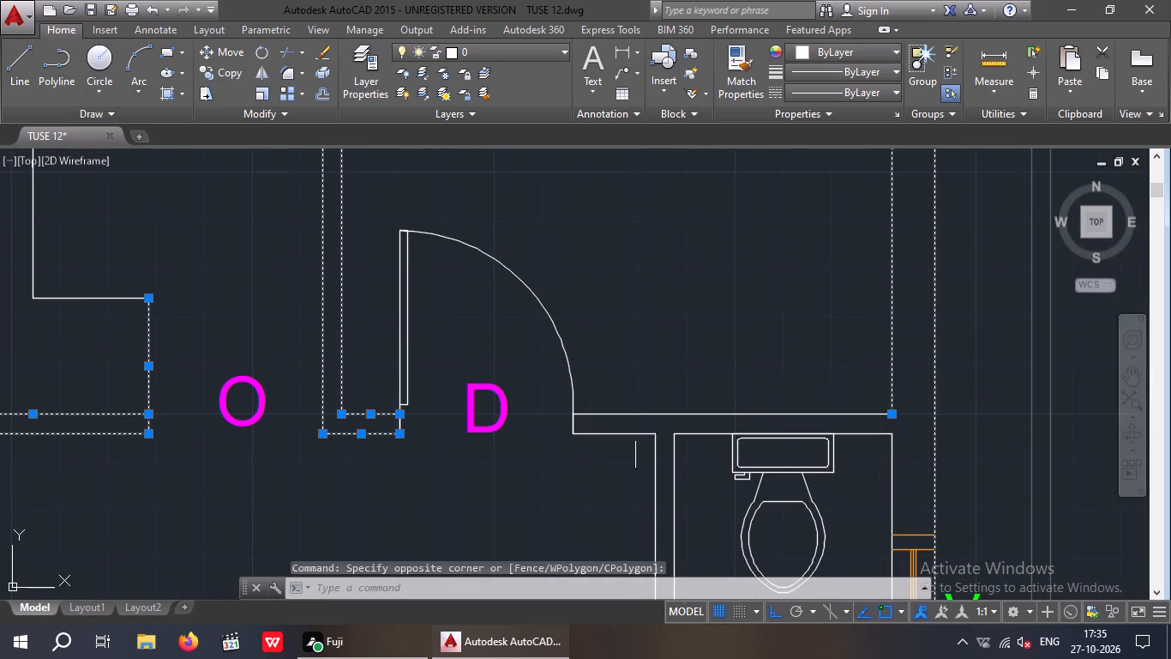
scroll(635, 438, "up", 1)
left_click_drag(622, 468, 601, 443)
left_click(550, 287)
scroll(553, 313, "down", 2)
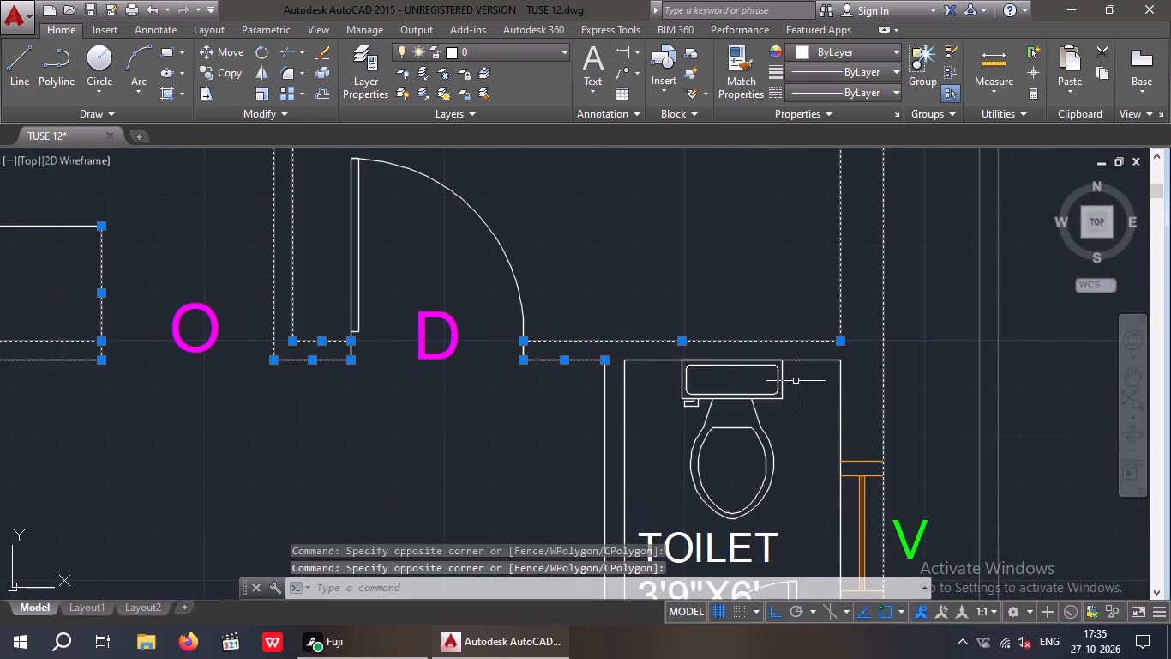
Add the 3'9"X6' toilet's upper wall line, both living-hall-side wall lines and its outer-side wall line to the selection.
scroll(623, 381, "up", 2)
left_click(660, 386)
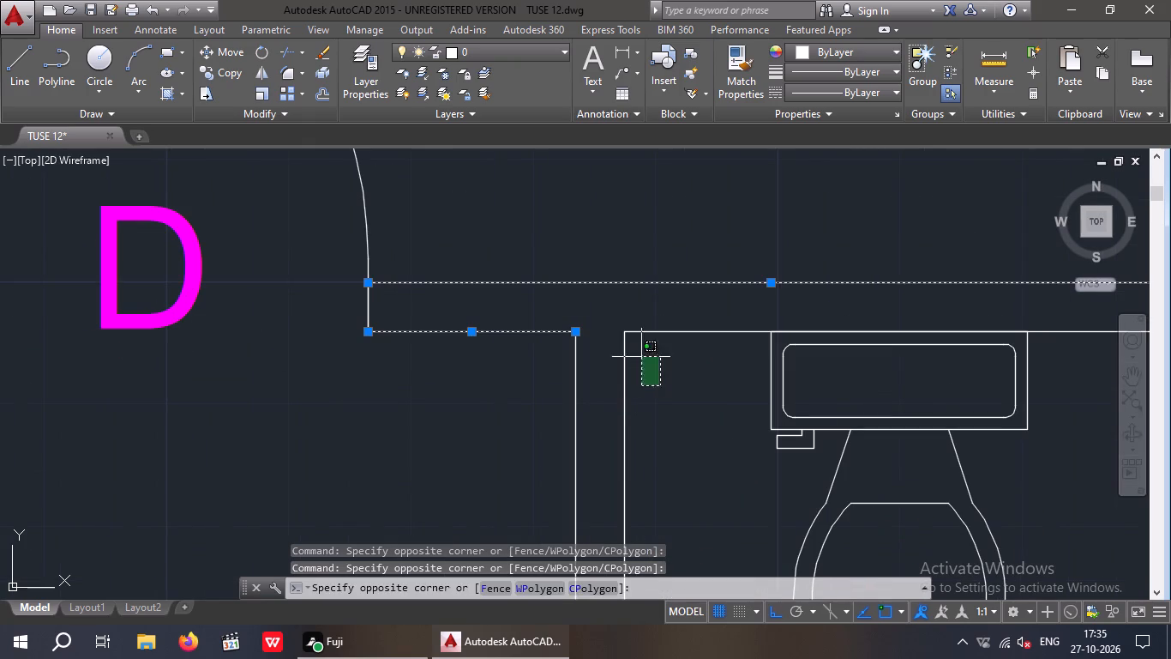
left_click(621, 325)
left_click_drag(658, 369, 548, 436)
left_click(519, 452)
scroll(507, 382, "down", 3)
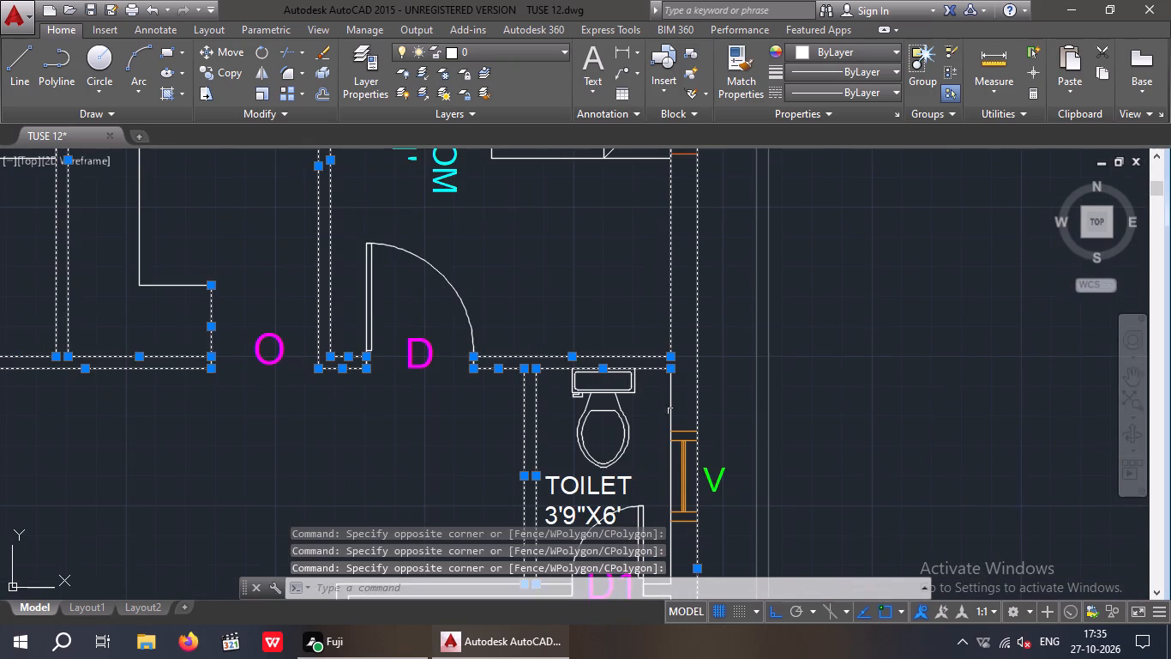
scroll(661, 398, "up", 2)
left_click_drag(700, 371, 675, 403)
left_click(666, 414)
scroll(650, 303, "down", 3)
Add both vertical wall lines on the passage side of the 3'6"X6' toilet to the selection.
middle_click_drag(528, 386, 610, 373)
middle_click_drag(551, 377, 748, 372)
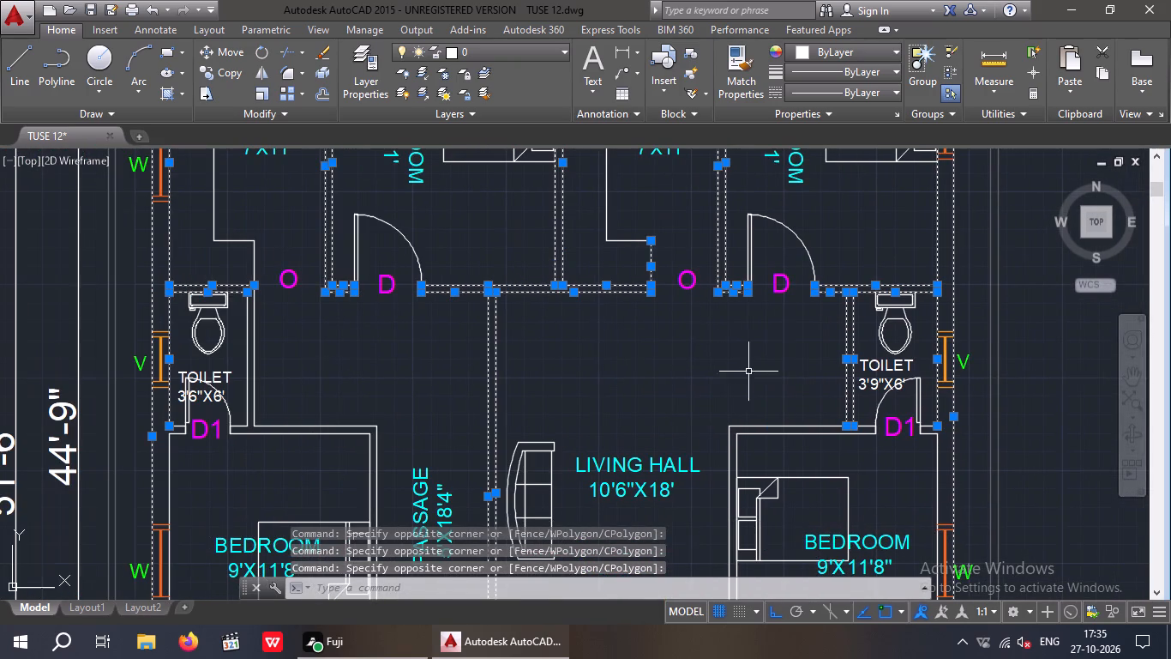
middle_click_drag(298, 385, 446, 408)
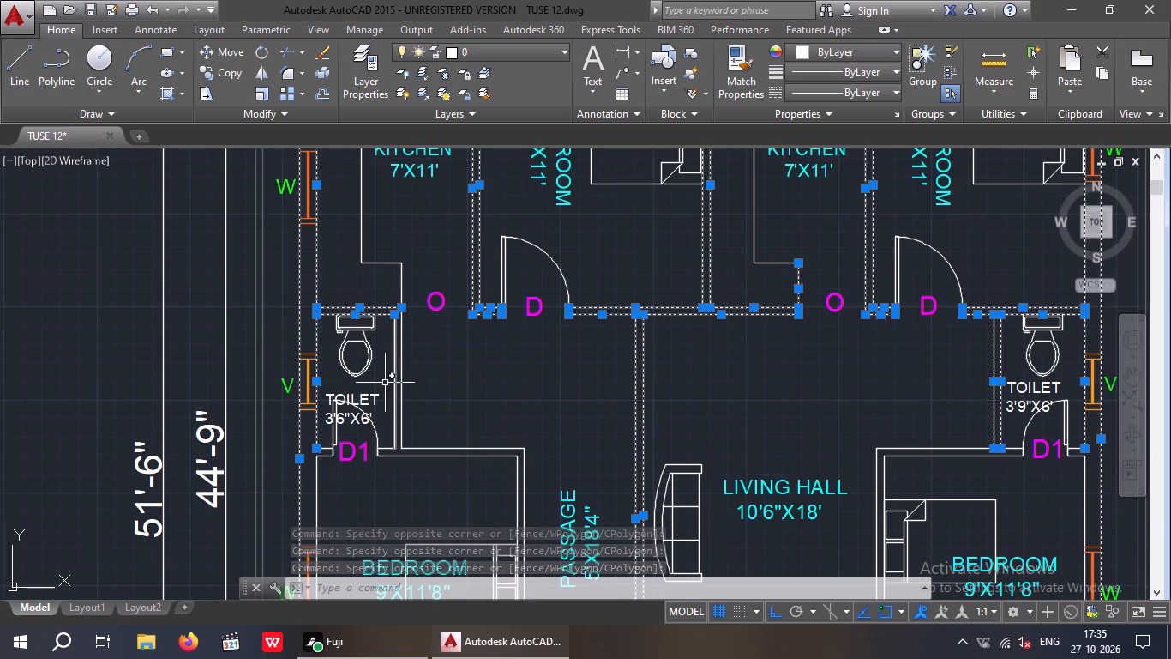
scroll(384, 383, "up", 1)
left_click_drag(447, 353, 405, 378)
left_click(381, 380)
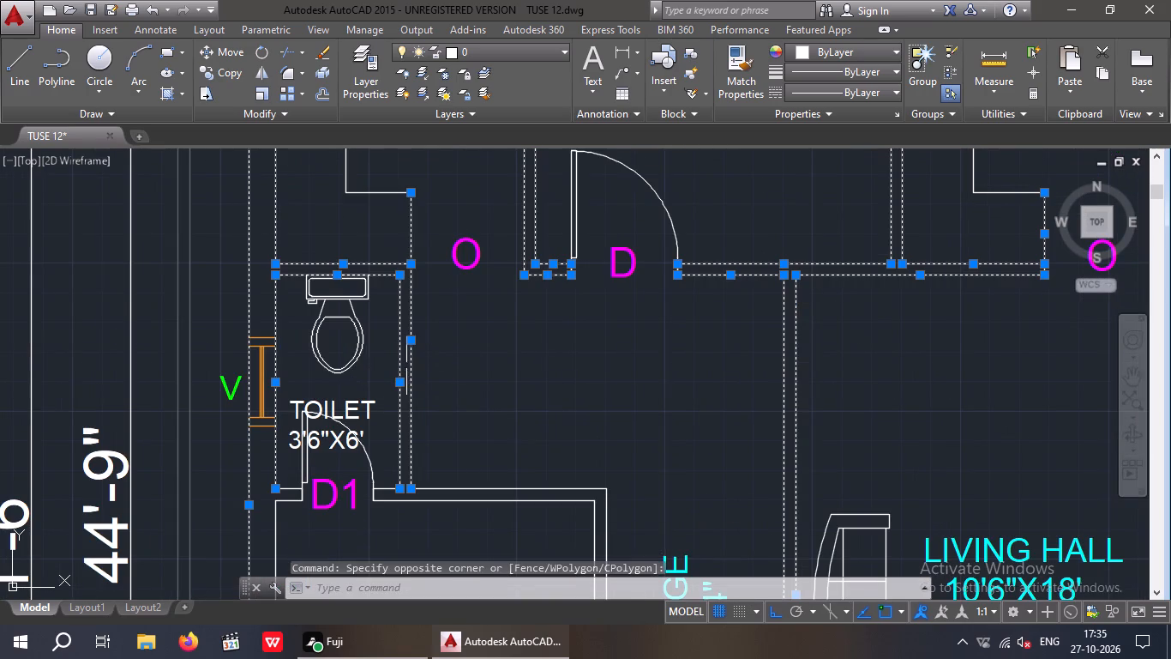
Add the short wall lines between the 3'6"X6' toilet's D1 door and the outer wall, plus the lower bedroom's outer-side line, to the selection.
scroll(416, 360, "down", 1)
scroll(327, 459, "up", 4)
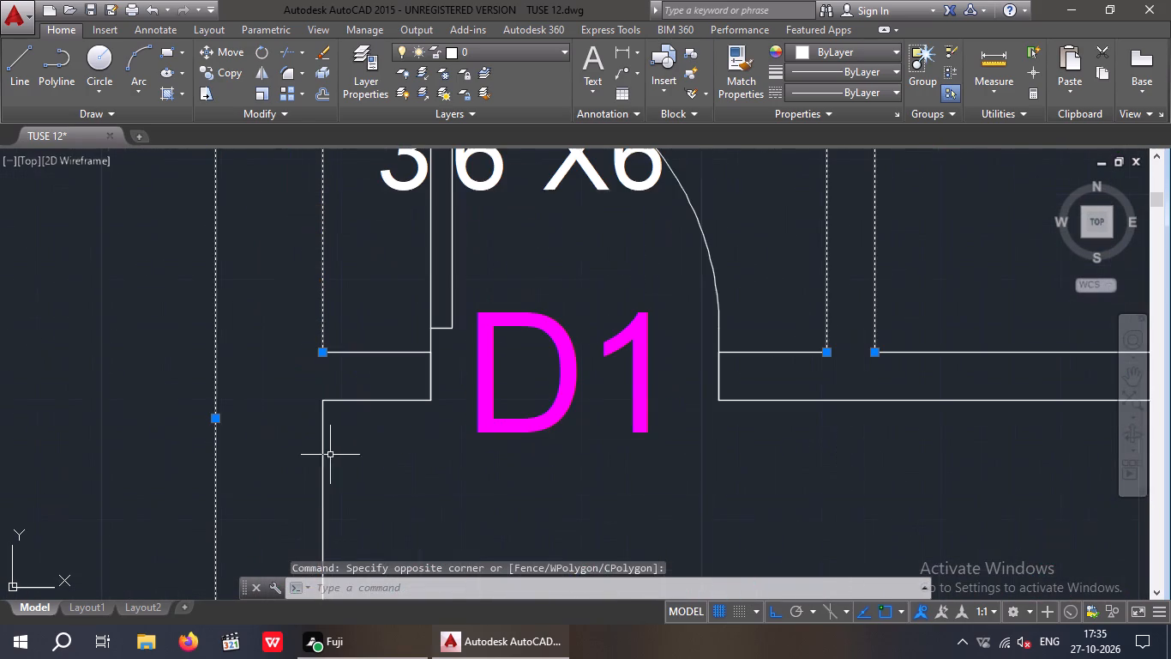
left_click(370, 429)
left_click_drag(339, 317, 333, 345)
left_click_drag(355, 416, 291, 479)
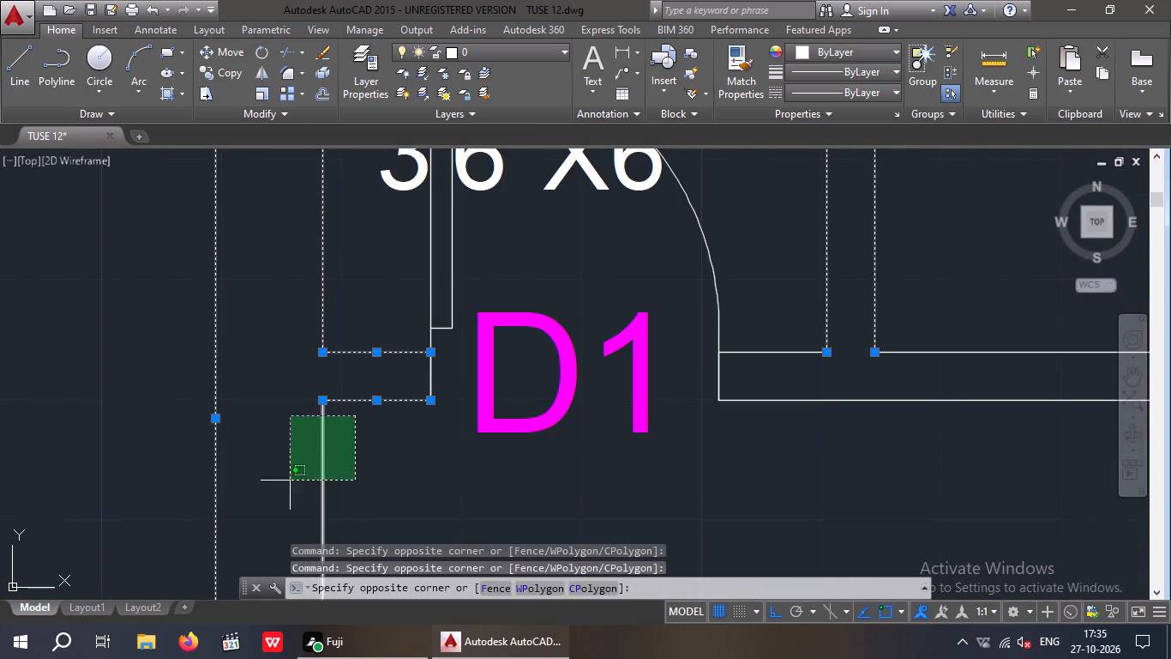
left_click(290, 481)
Add the left-hand 9'X11'8" bedroom's upper wall lines from door D1 to the passage corner to the selection.
scroll(281, 396, "down", 3)
scroll(404, 401, "up", 3)
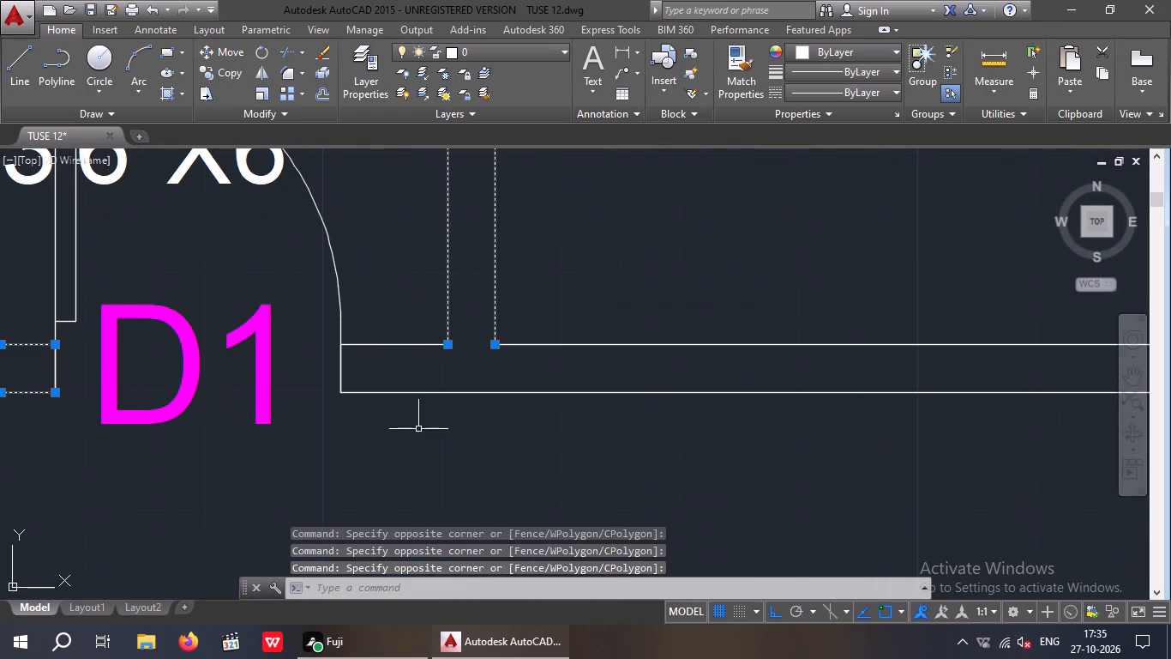
left_click(419, 428)
left_click(406, 329)
scroll(427, 371, "down", 1)
left_click_drag(689, 428, 648, 400)
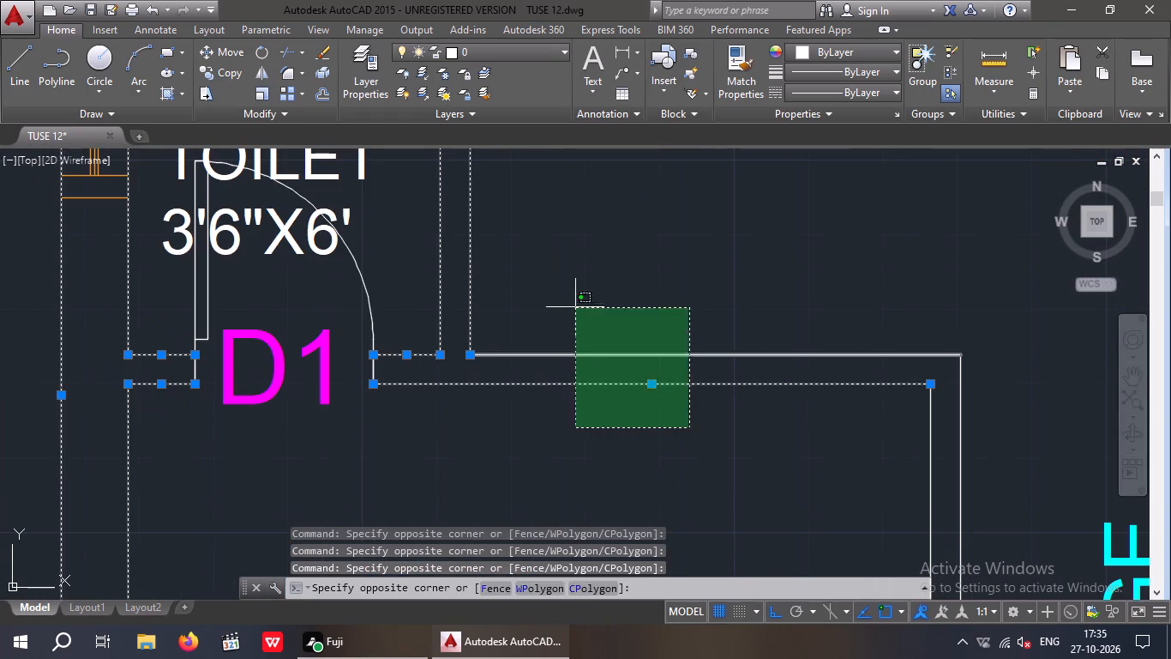
left_click(575, 303)
Add both vertical wall lines between the left-hand 9'X11'8" bedroom and the passage to the selection.
scroll(579, 318, "down", 3)
scroll(678, 384, "up", 2)
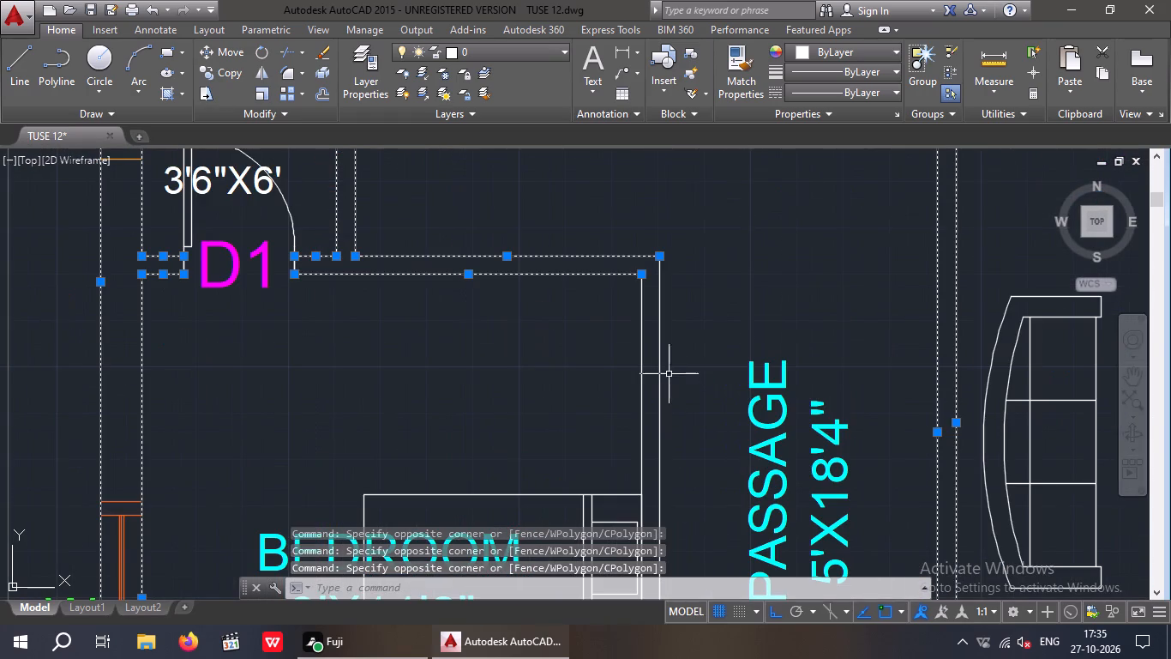
left_click_drag(697, 305, 614, 378)
left_click(608, 380)
scroll(591, 368, "down", 3)
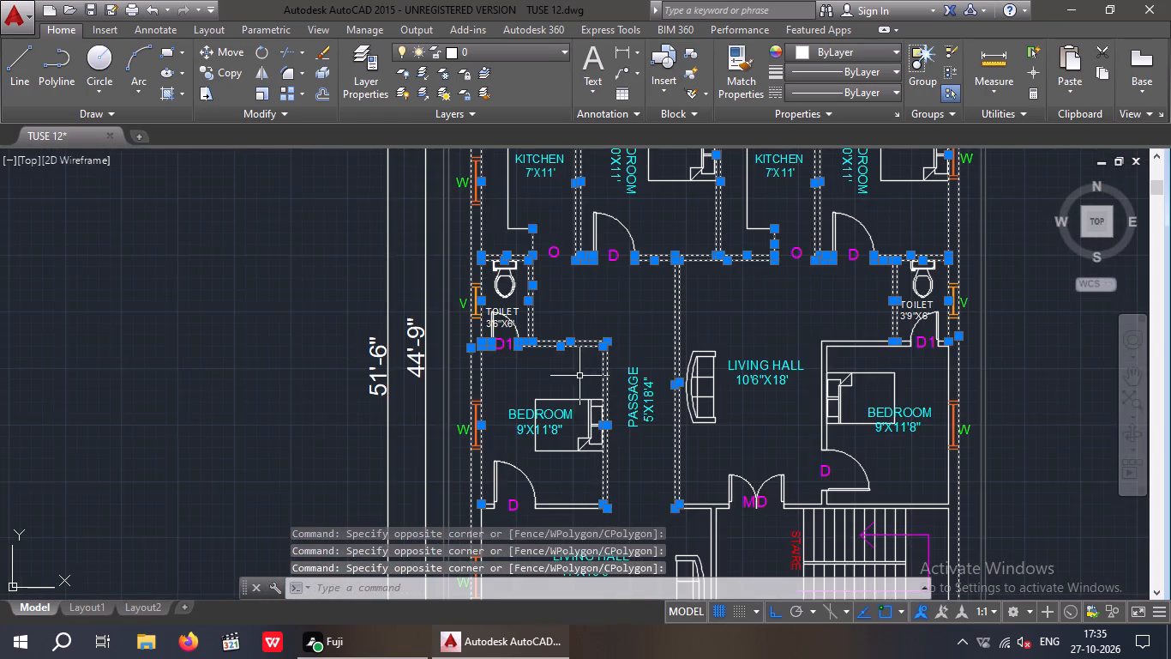
Add the right-hand 9'X11'8" bedroom's outer-side wall line and the short wall lines between door D1 and the outer wall to the selection.
middle_click_drag(572, 378, 416, 336)
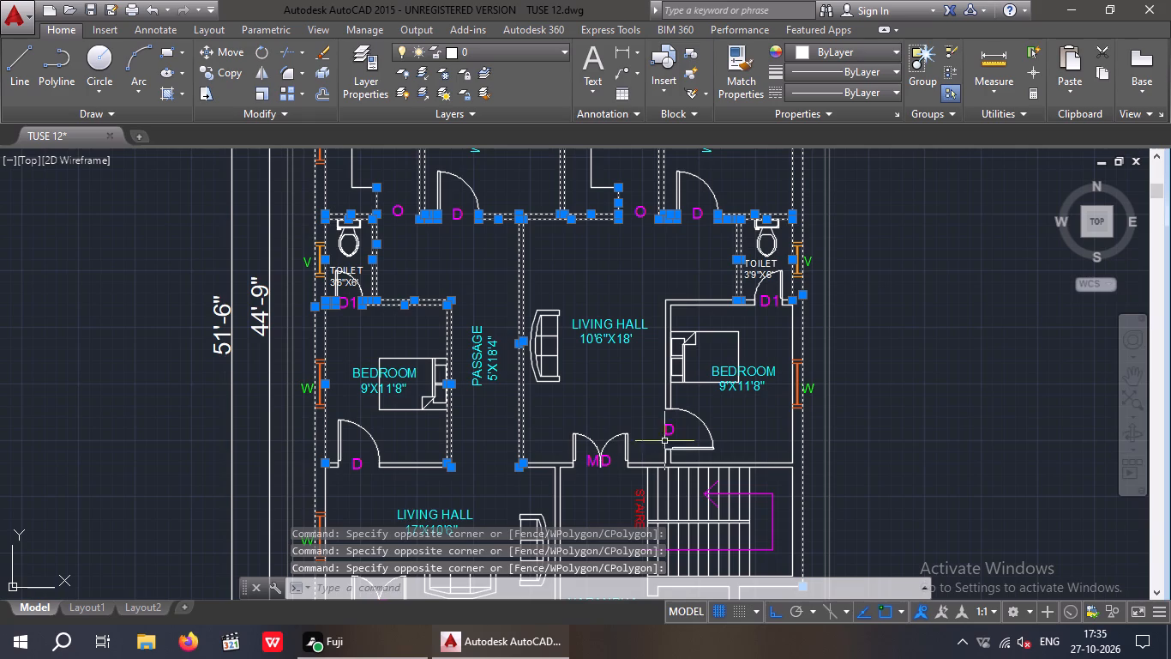
middle_click_drag(534, 396, 387, 386)
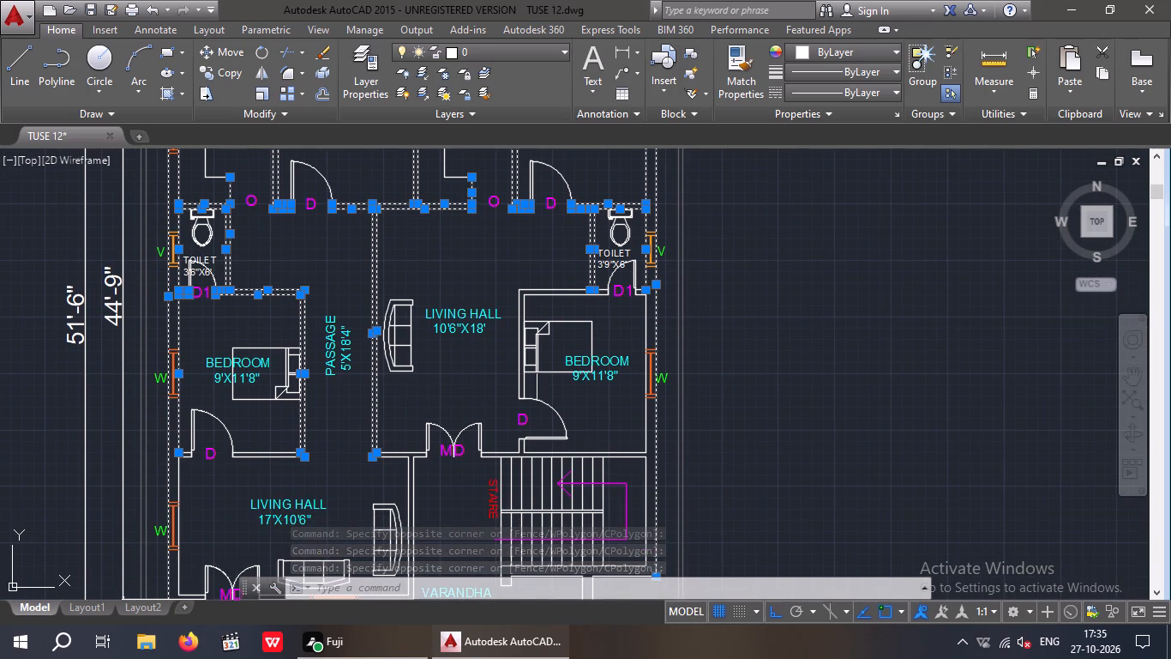
scroll(649, 319, "up", 3)
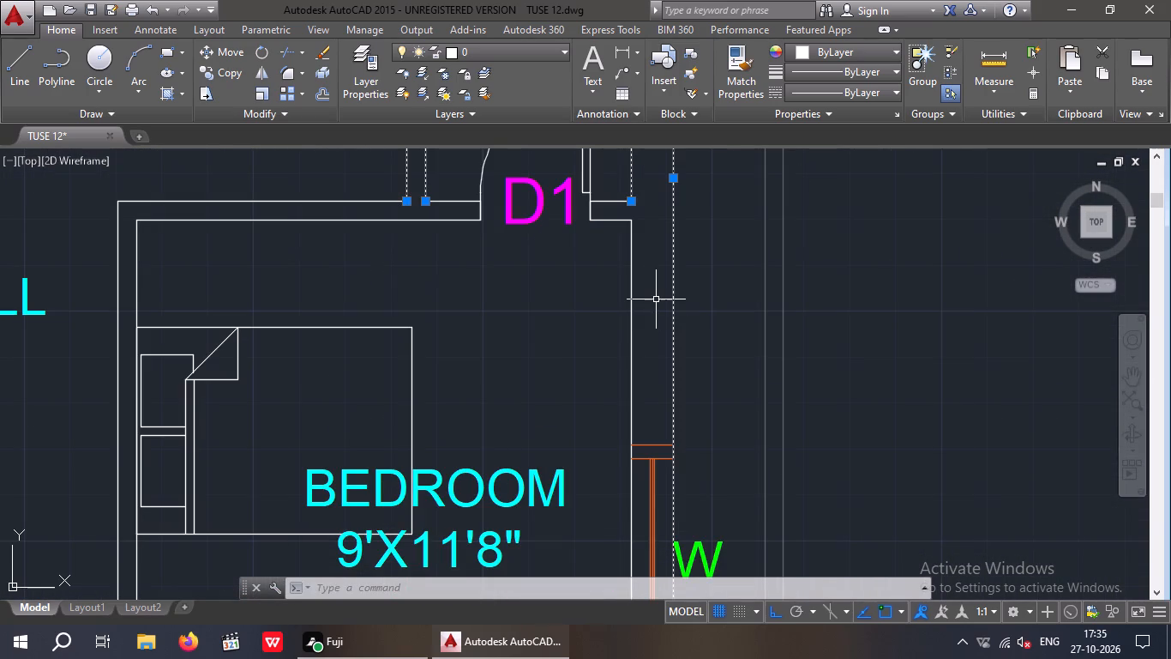
left_click_drag(656, 299, 642, 314)
left_click(604, 342)
scroll(597, 348, "down", 1)
scroll(597, 252, "up", 3)
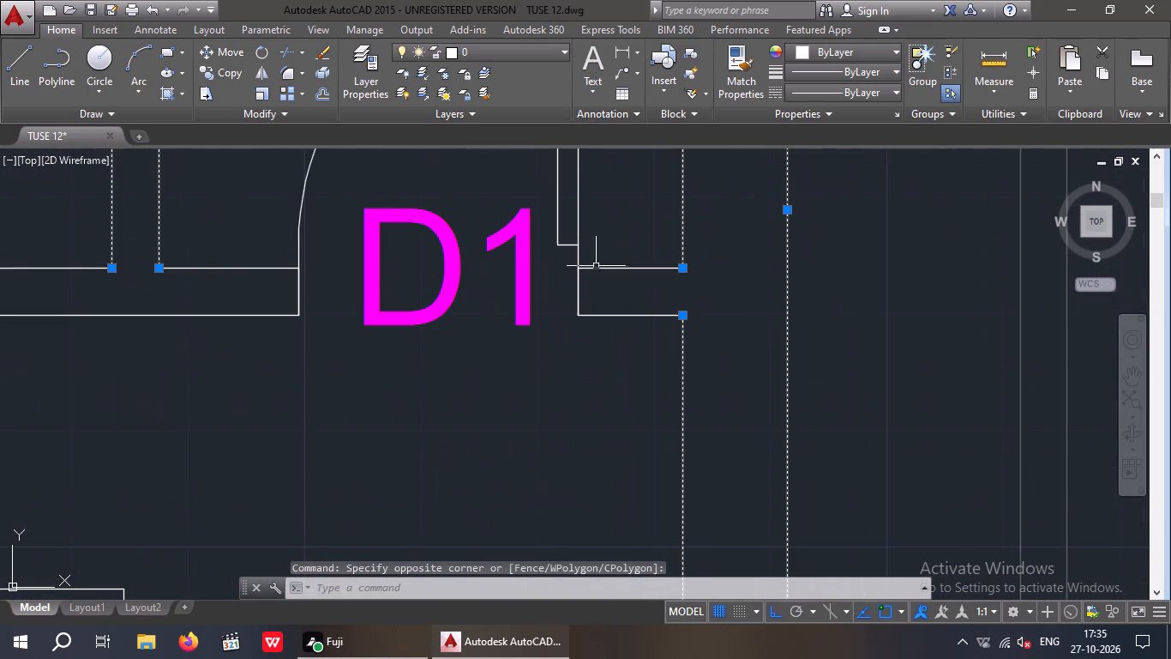
left_click(646, 349)
left_click(626, 248)
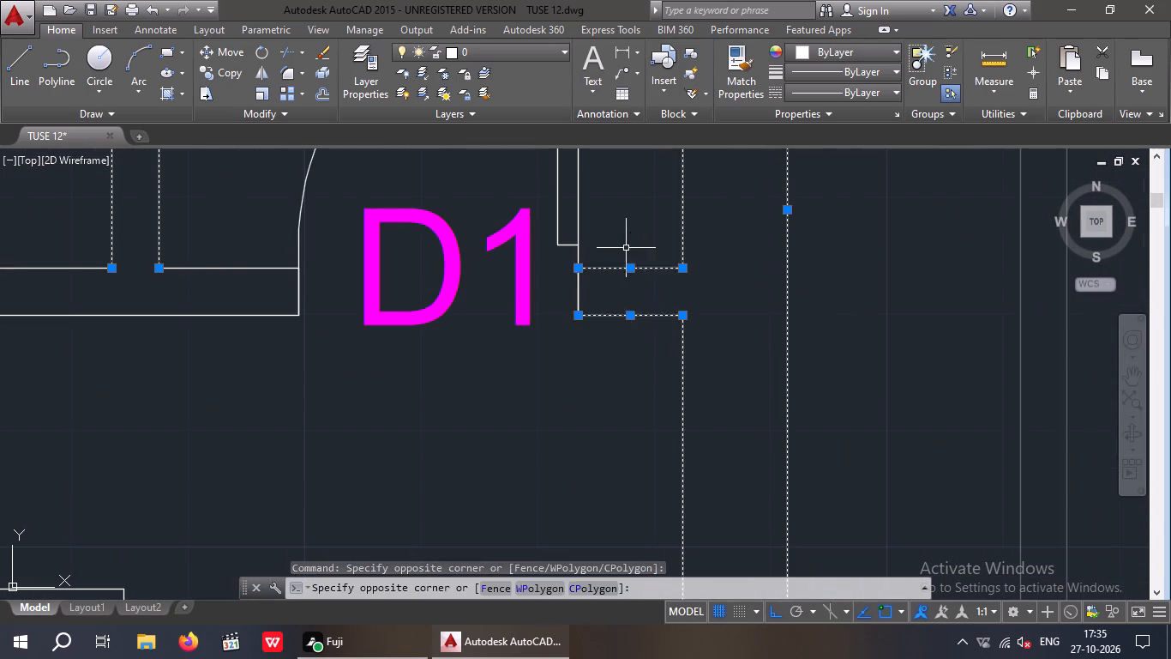
Add the right-hand 9'X11'8" bedroom's upper wall lines beside door D1 and both vertical wall lines facing the 10'6"X18' living hall to the selection.
scroll(619, 284, "down", 1)
left_click_drag(395, 322, 385, 323)
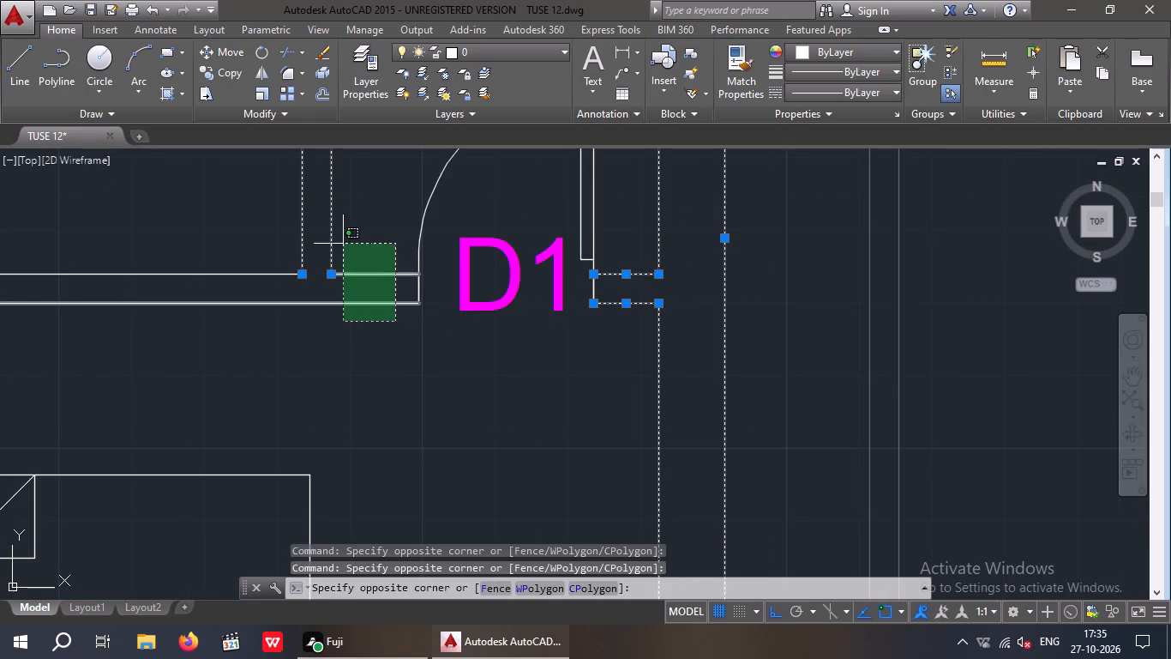
left_click(345, 242)
middle_click_drag(381, 340, 640, 397)
left_click_drag(457, 408, 443, 397)
left_click(373, 287)
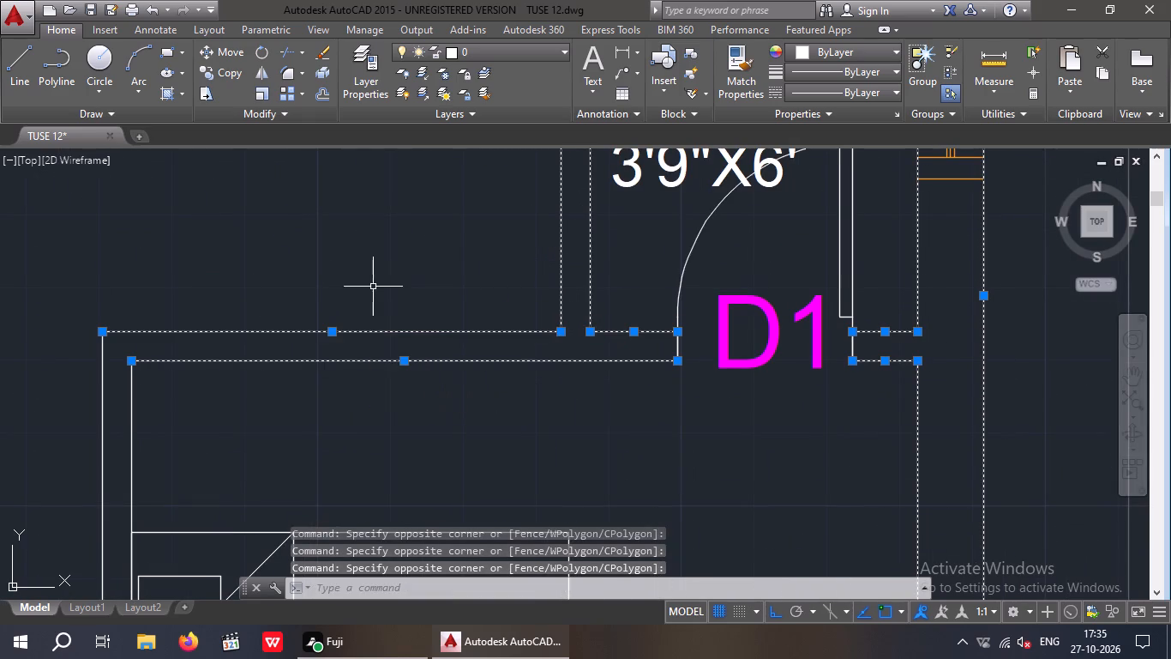
middle_click_drag(306, 412, 510, 352)
left_click_drag(440, 345, 338, 396)
left_click(278, 407)
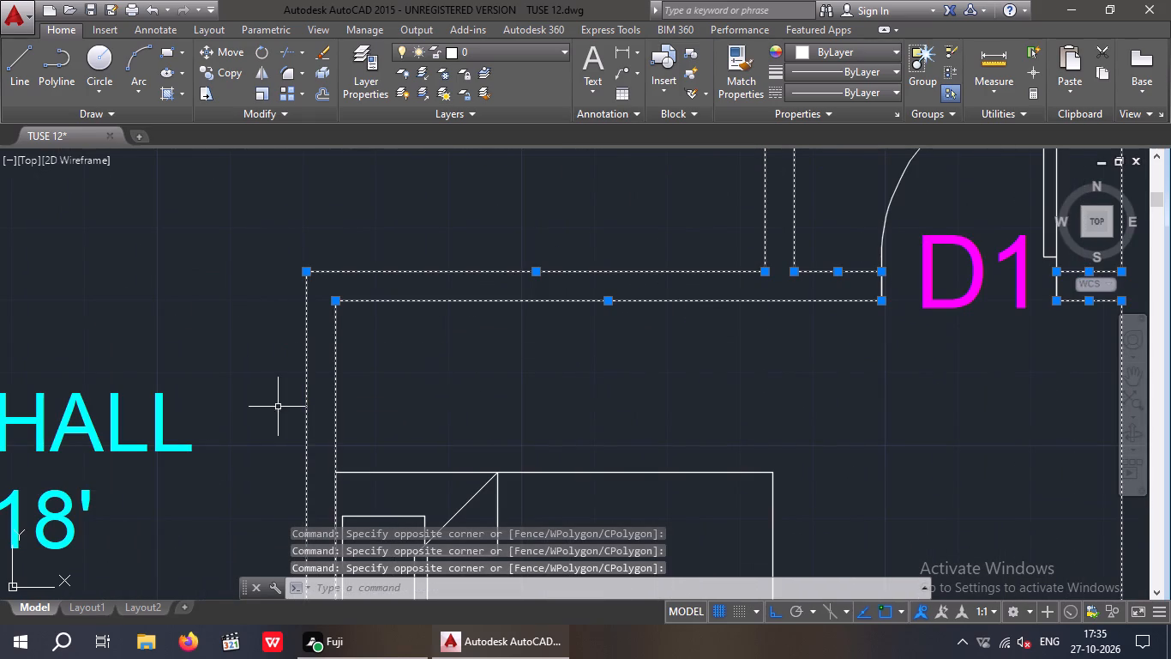
Add the left-hand 9'X11'8" bedroom's lower wall lines on both sides of door D and the 17'X10'6" living hall's outer-side line to the selection.
scroll(320, 349, "down", 4)
middle_click_drag(319, 368, 417, 324)
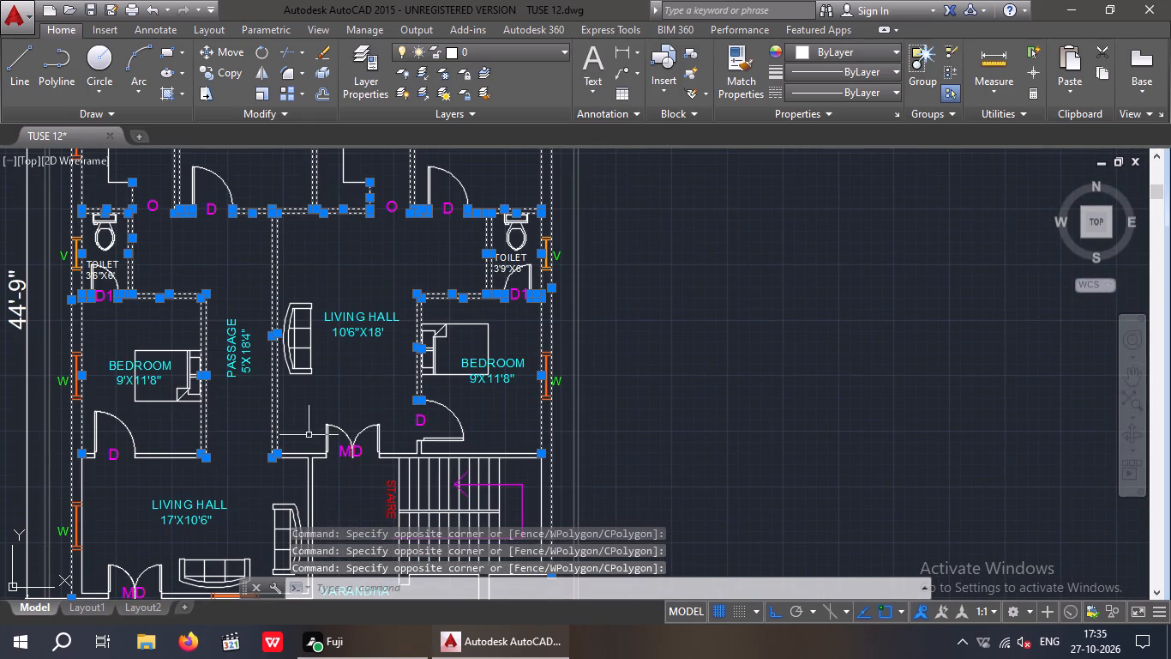
middle_click_drag(127, 468, 260, 438)
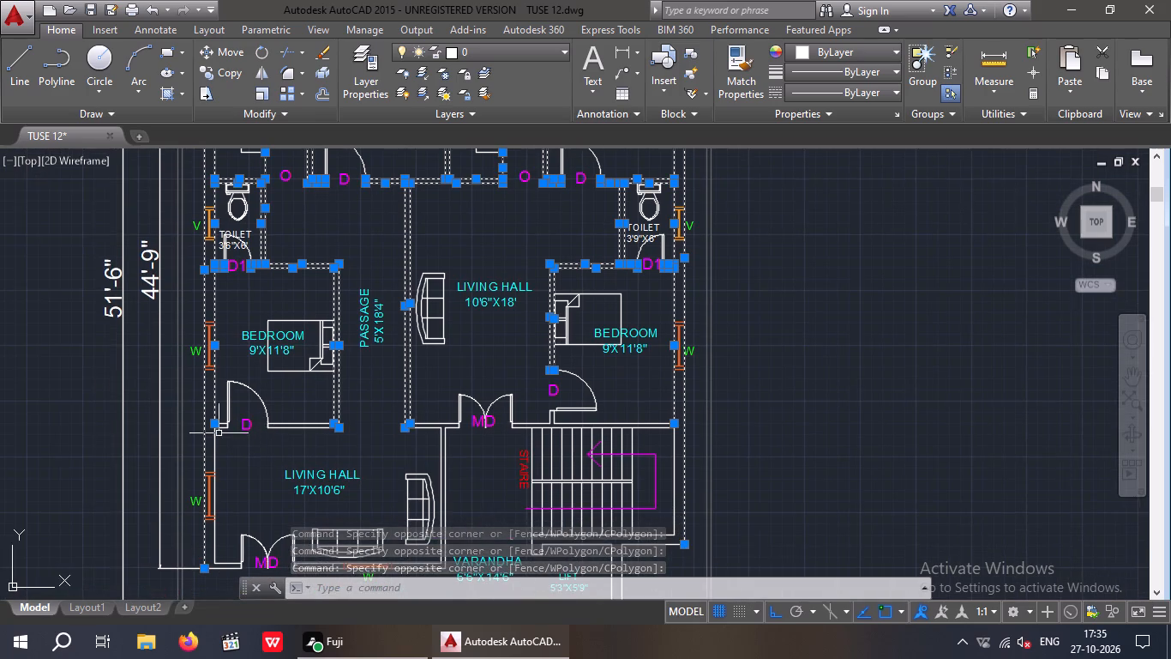
scroll(220, 432, "up", 6)
left_click_drag(226, 447, 207, 444)
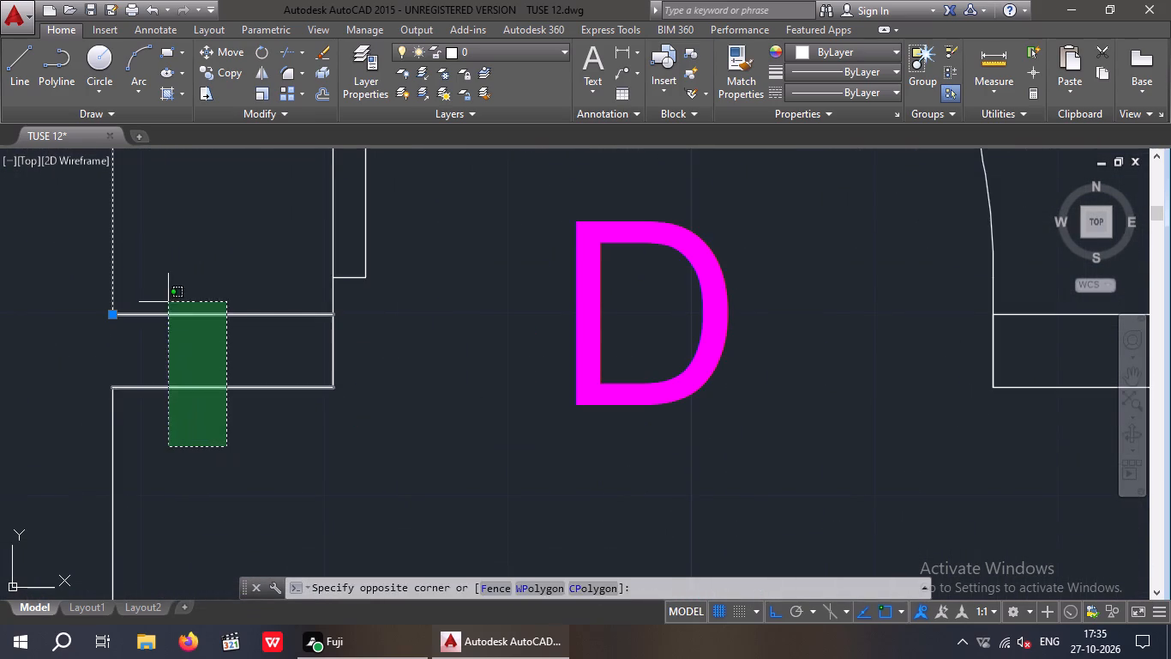
left_click(168, 302)
scroll(183, 320, "down", 3)
left_click_drag(195, 386, 149, 438)
left_click(148, 438)
scroll(167, 380, "down", 3)
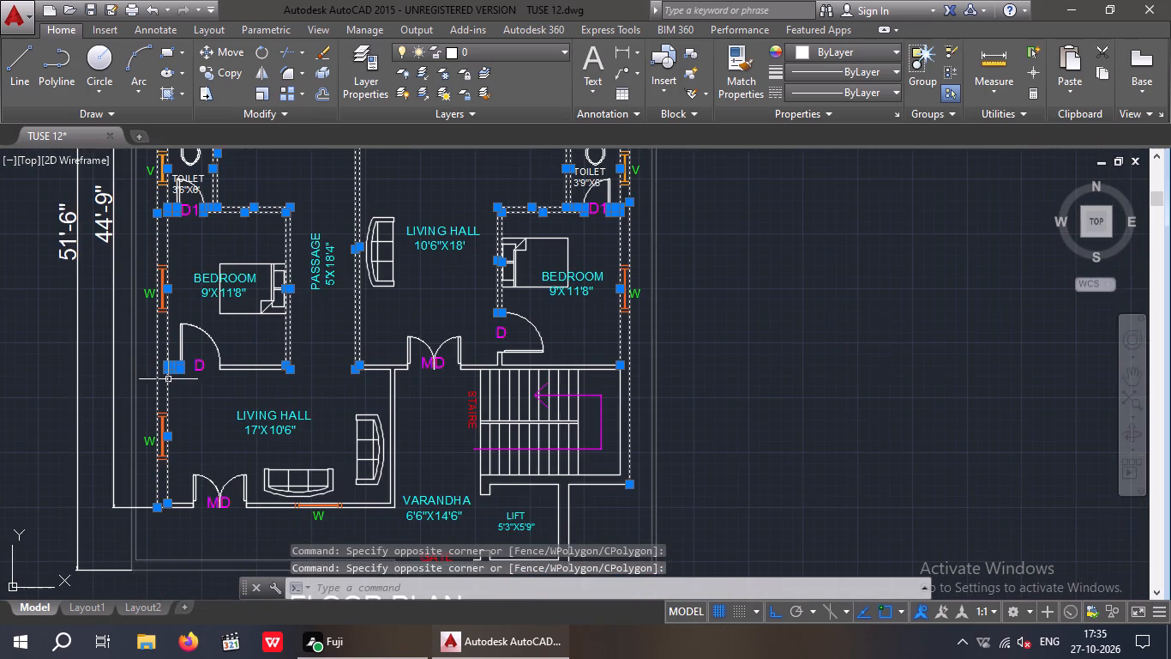
middle_click_drag(210, 390, 137, 429)
scroll(178, 408, "up", 3)
left_click_drag(180, 430, 160, 414)
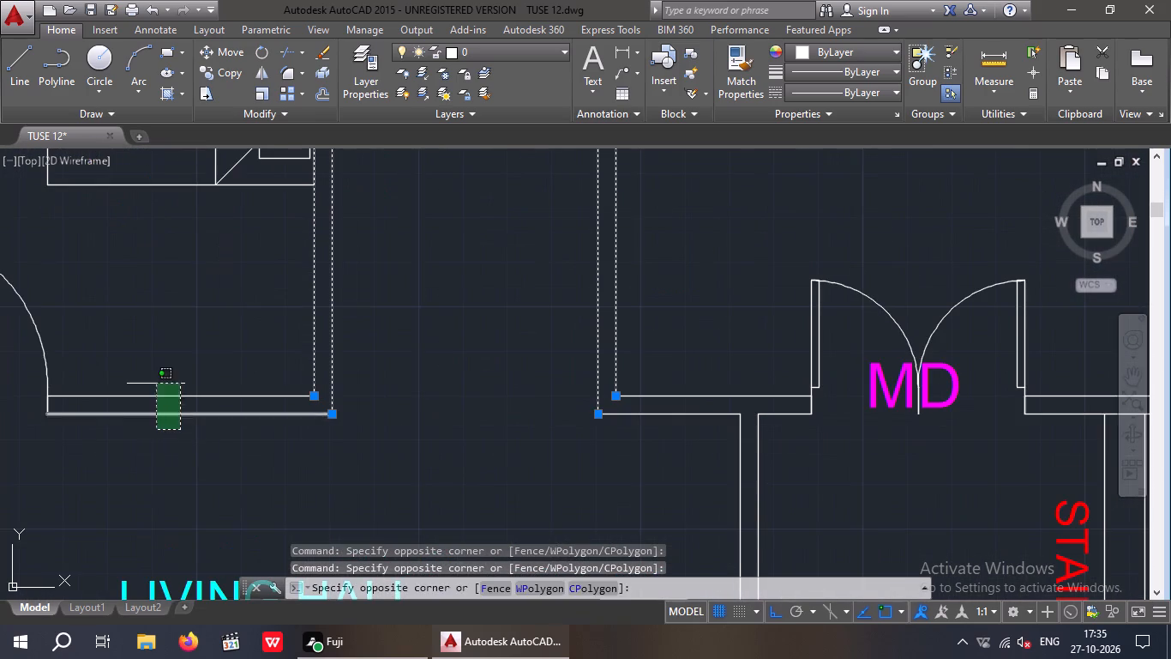
left_click(158, 364)
Add the wall lines from the passage corner to the 10'6"X18' hall's MD door and the vertical wall lines beside the varandha to the selection.
scroll(194, 355, "down", 2)
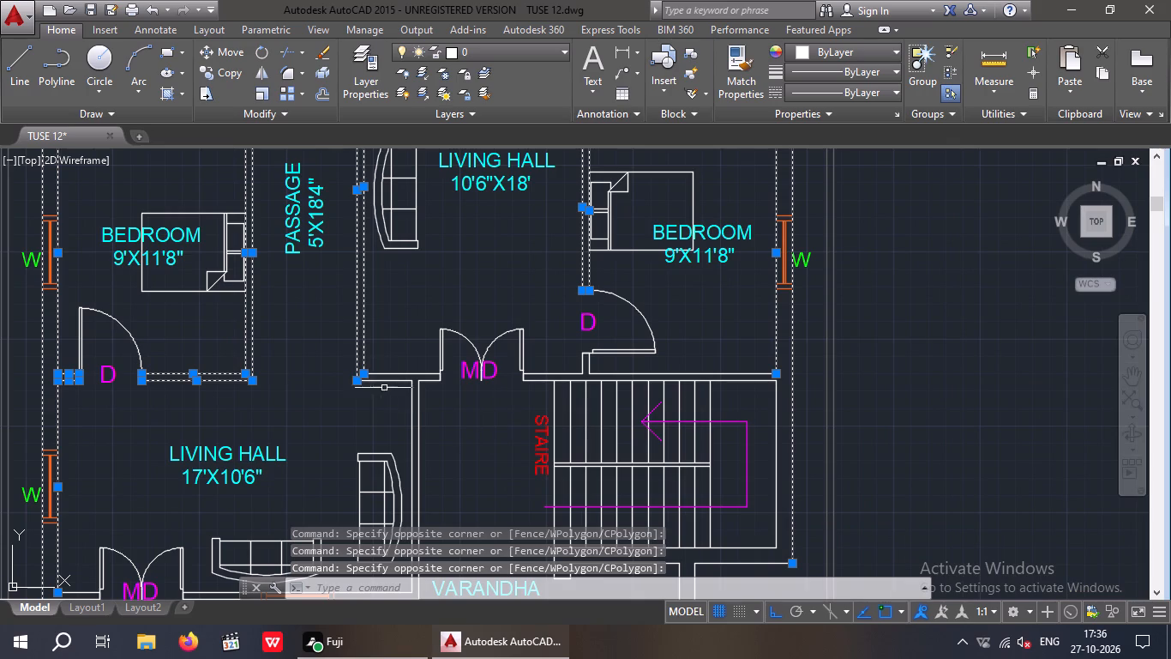
scroll(385, 388, "up", 3)
left_click(403, 401)
left_click(363, 299)
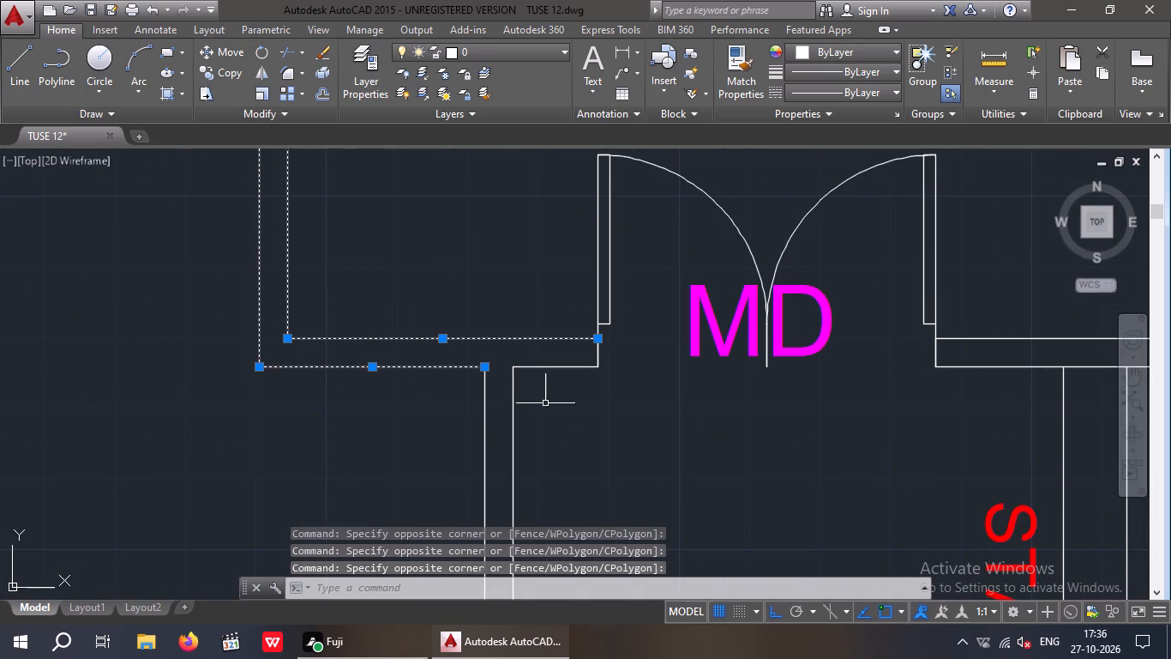
left_click_drag(570, 414, 533, 408)
left_click(458, 360)
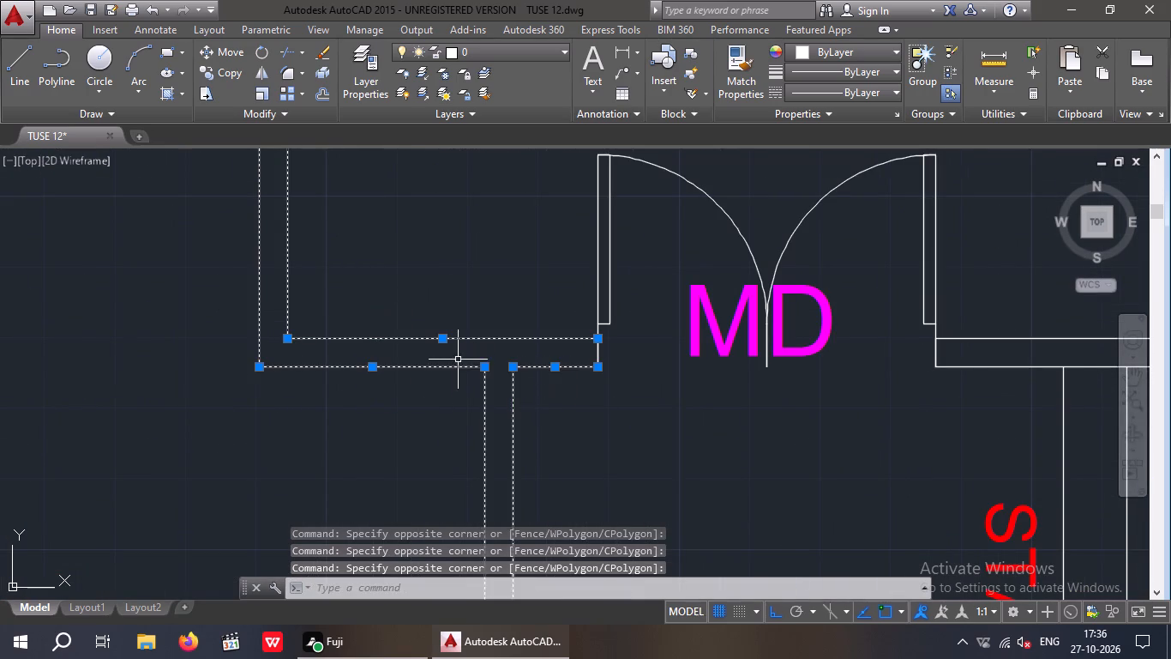
Add the wall lines between the upper MD door and the outer wall above the stairs, including the short stub at door D, to the selection.
scroll(481, 366, "down", 3)
middle_click_drag(548, 400, 447, 427)
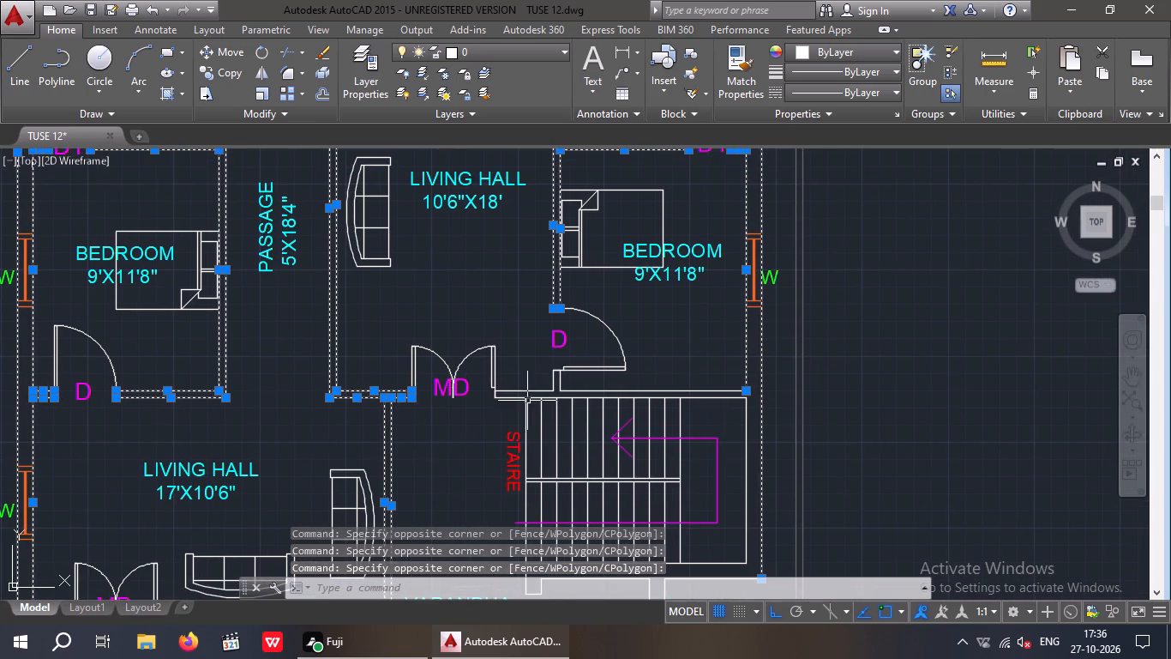
scroll(519, 406, "up", 3)
left_click_drag(498, 405, 489, 395)
left_click(456, 317)
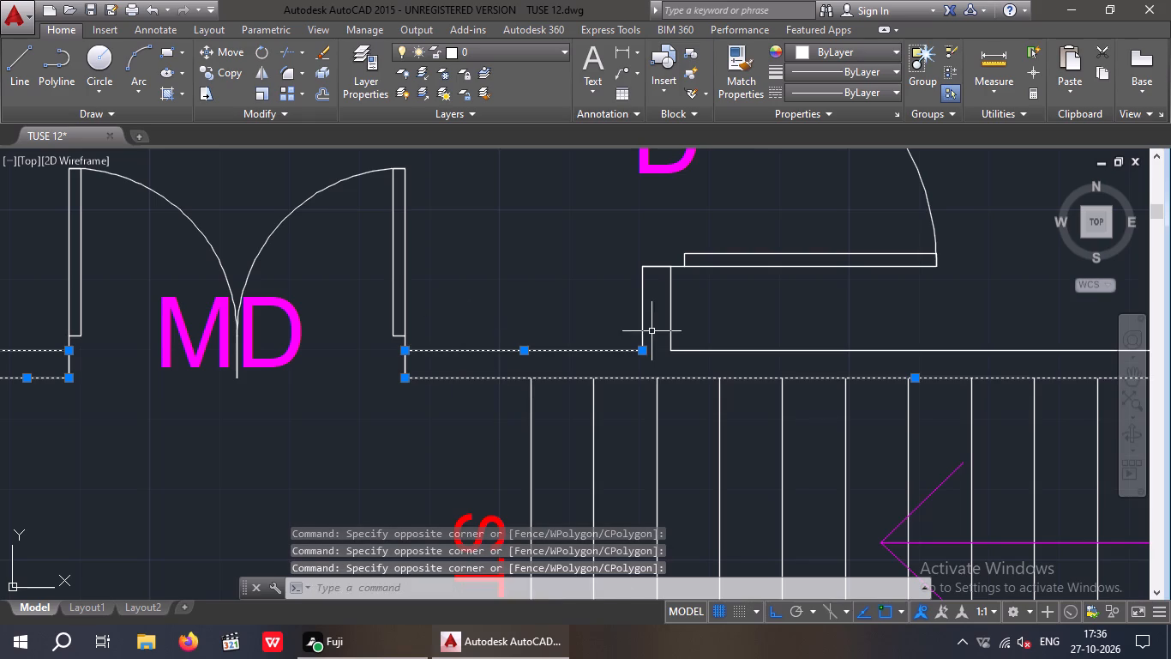
left_click_drag(689, 304, 647, 318)
left_click(602, 323)
left_click_drag(731, 370, 721, 362)
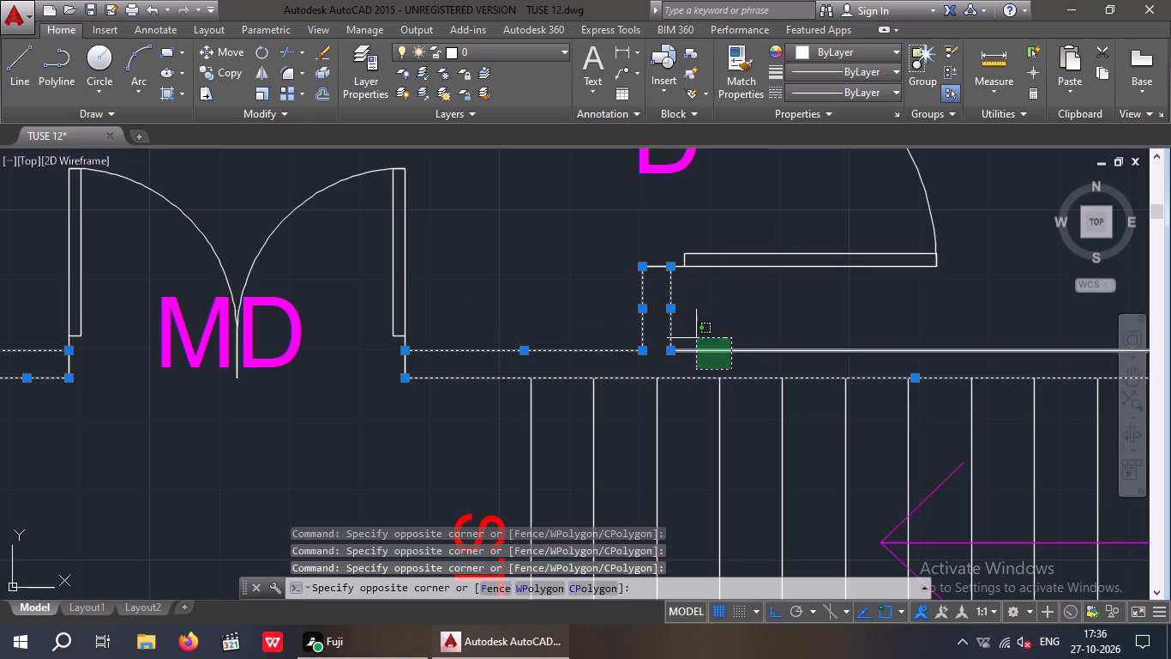
left_click(696, 338)
Add the staircase's outer-side wall line and its lower wall line to the selection.
scroll(702, 336, "down", 3)
middle_click_drag(859, 311, 722, 313)
scroll(712, 309, "down", 1)
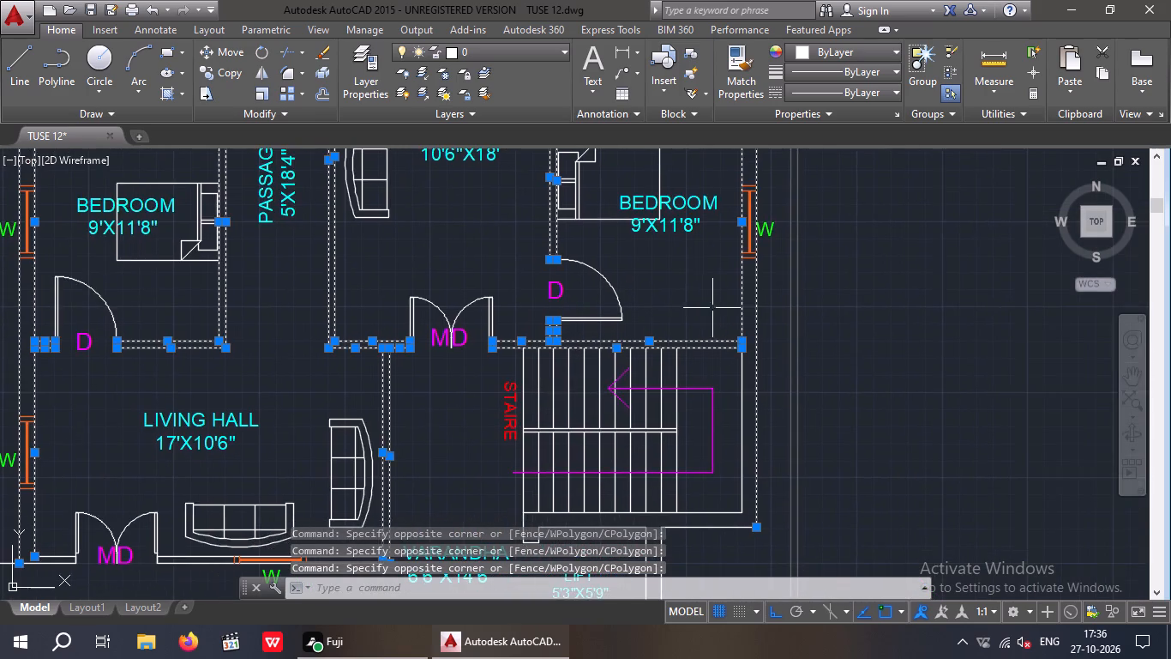
middle_click_drag(703, 323, 635, 342)
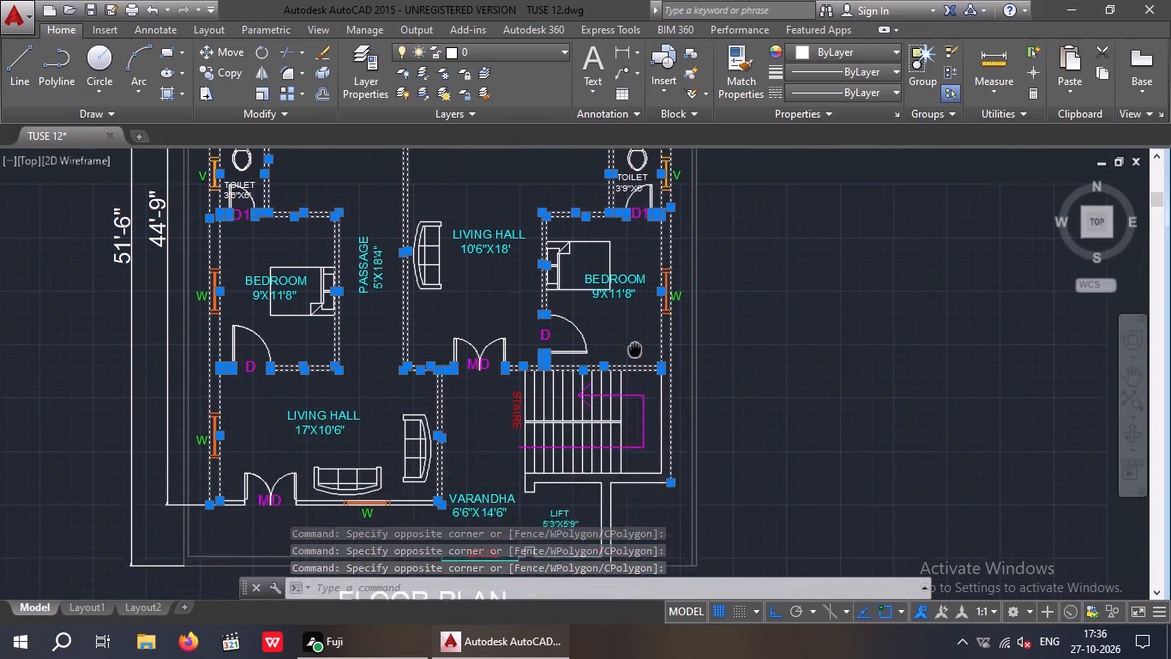
middle_click_drag(635, 342, 652, 257)
scroll(686, 369, "up", 5)
left_click(686, 389)
left_click(622, 301)
scroll(633, 304, "down", 3)
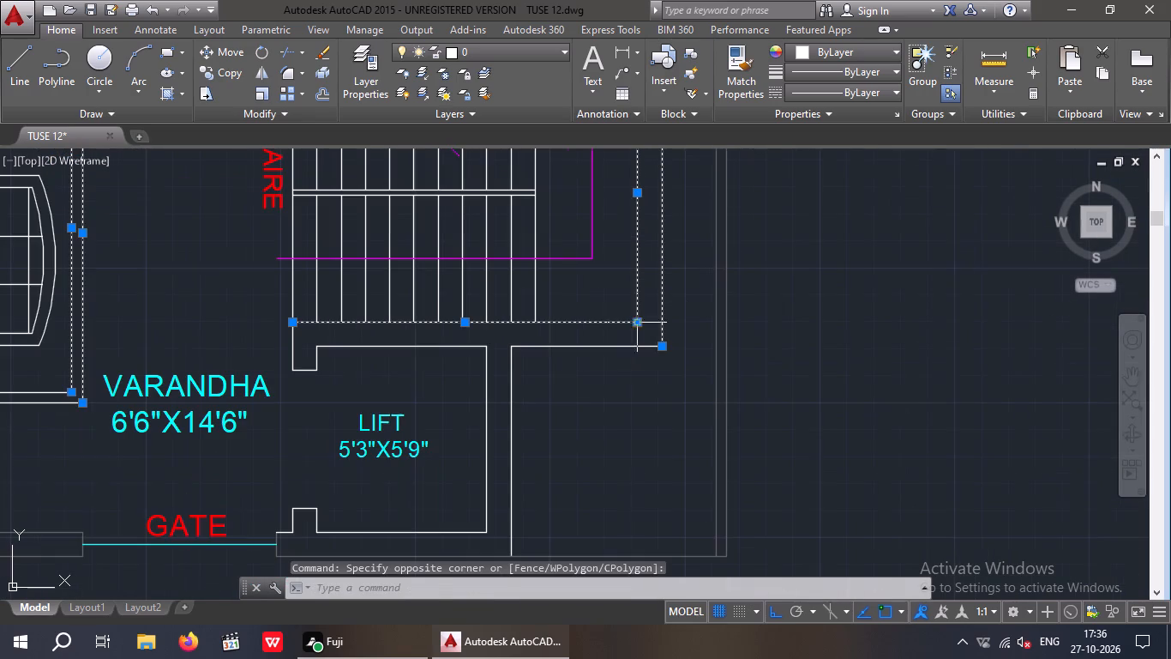
Add the lift's upper wall line and the small pier at its upper varandha-side corner to the selection.
scroll(313, 372, "up", 2)
left_click_drag(334, 390, 304, 388)
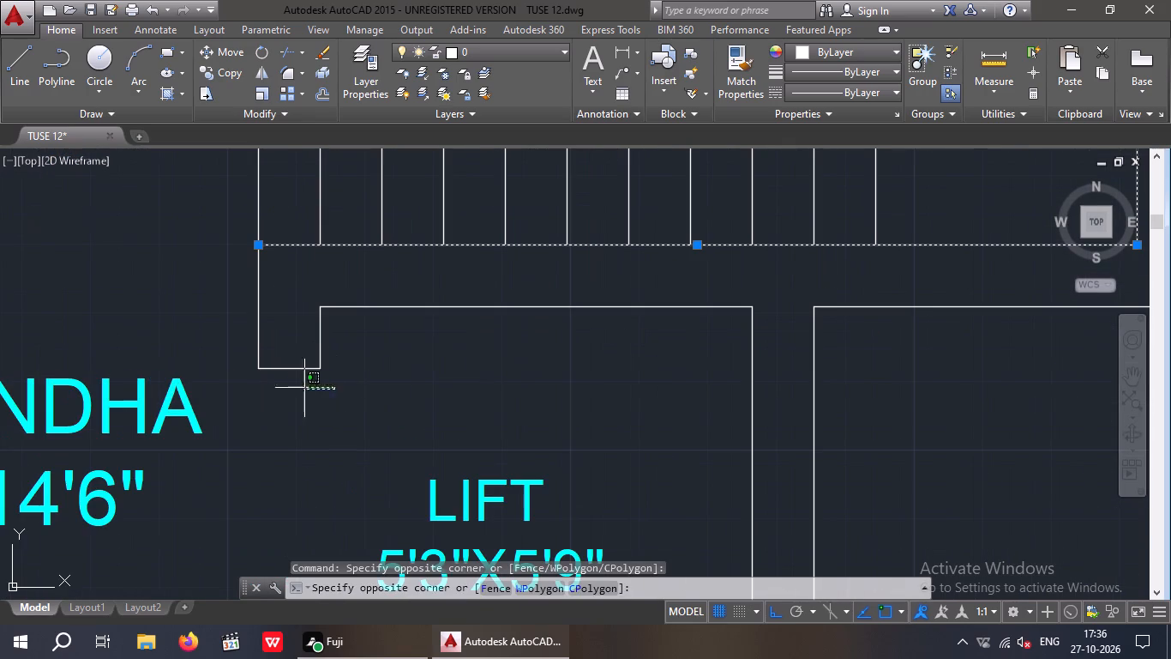
left_click_drag(304, 388, 298, 385)
left_click(234, 340)
left_click_drag(502, 378, 483, 367)
left_click(453, 281)
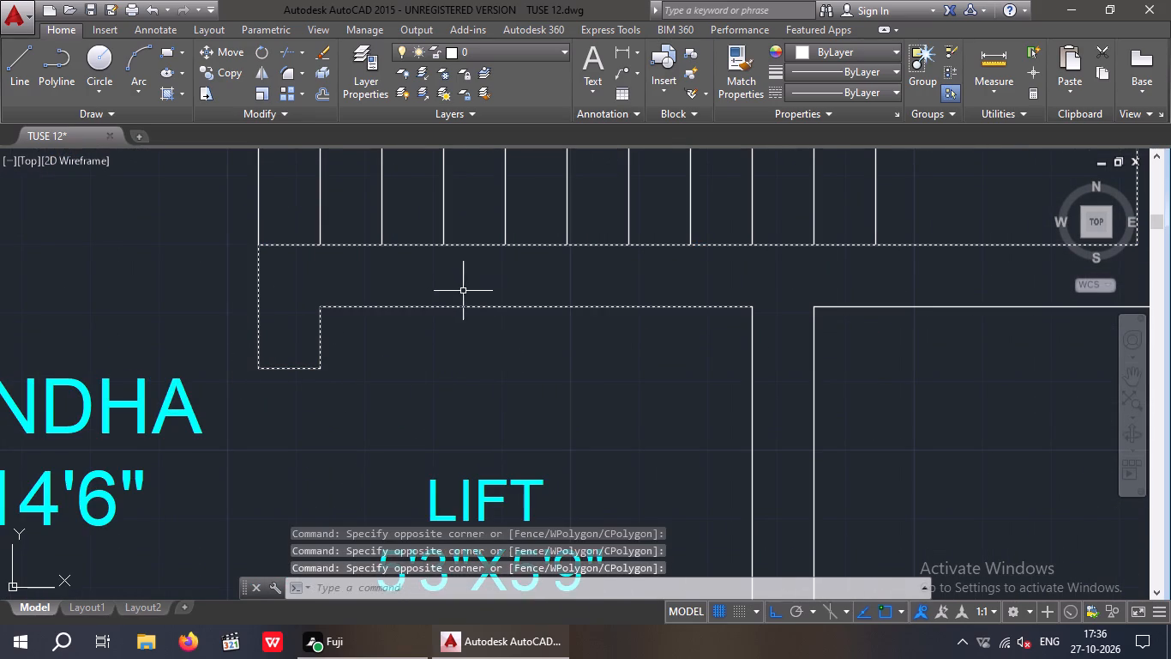
Add the outer wall line below the stairs, the lift's vertical and lower wall lines, and the pier beside the gate to the selection.
scroll(496, 299, "down", 2)
left_click(708, 333)
left_click(677, 293)
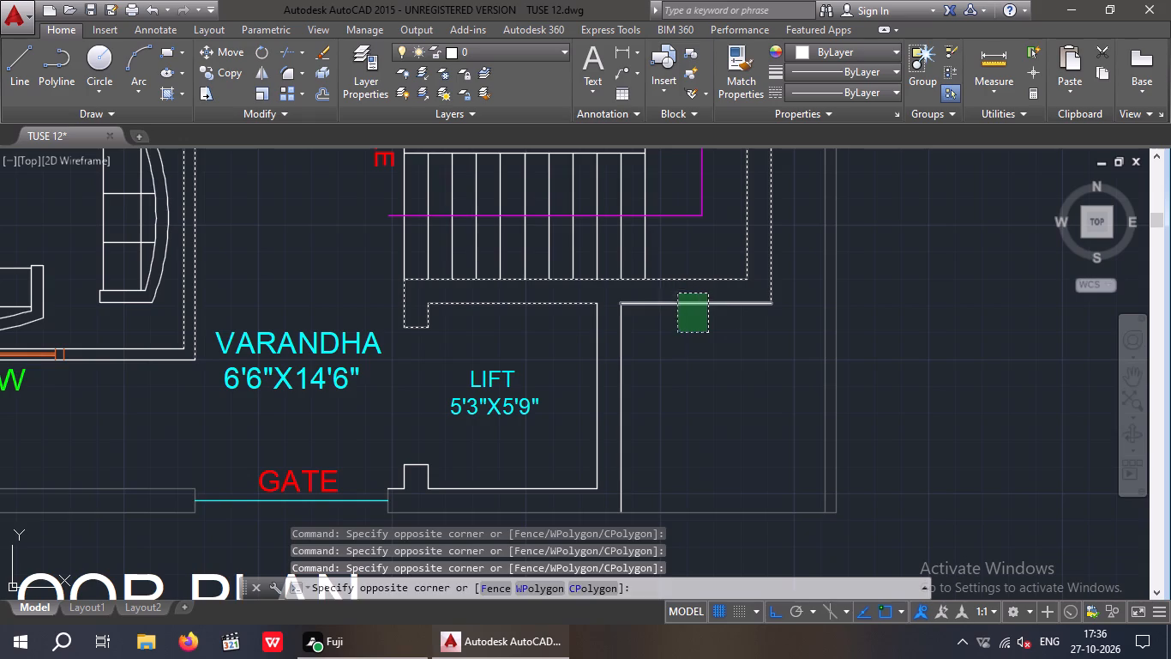
left_click_drag(673, 326, 616, 349)
left_click(566, 362)
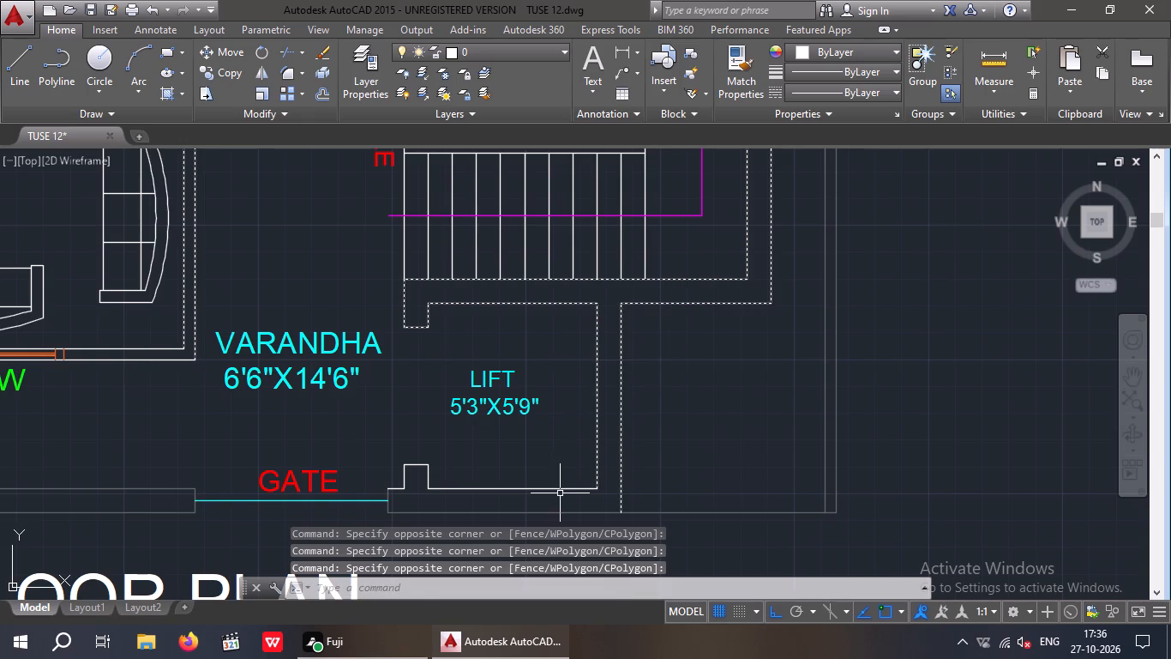
left_click(559, 493)
left_click(535, 473)
middle_click_drag(416, 496, 442, 484)
scroll(443, 484, "up", 3)
left_click_drag(501, 489, 448, 467)
left_click(351, 324)
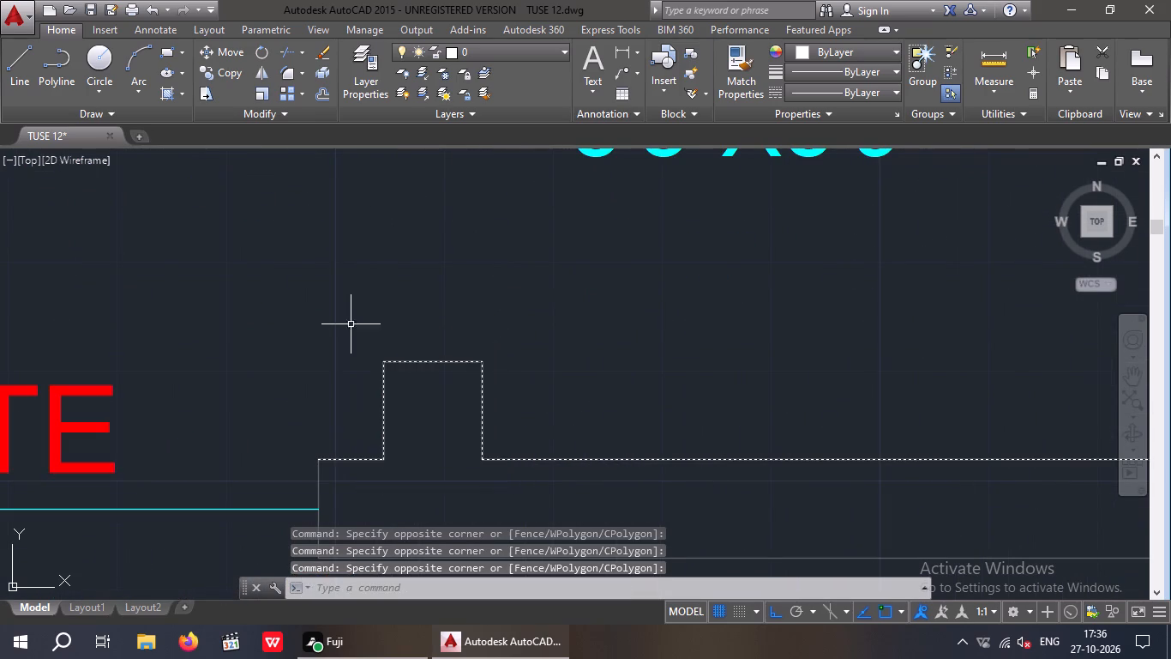
Add the 17'X10'6" living hall's front wall lines on both sides of the MD door to the selection.
scroll(407, 338, "down", 3)
middle_click_drag(379, 336, 522, 360)
scroll(531, 354, "down", 2)
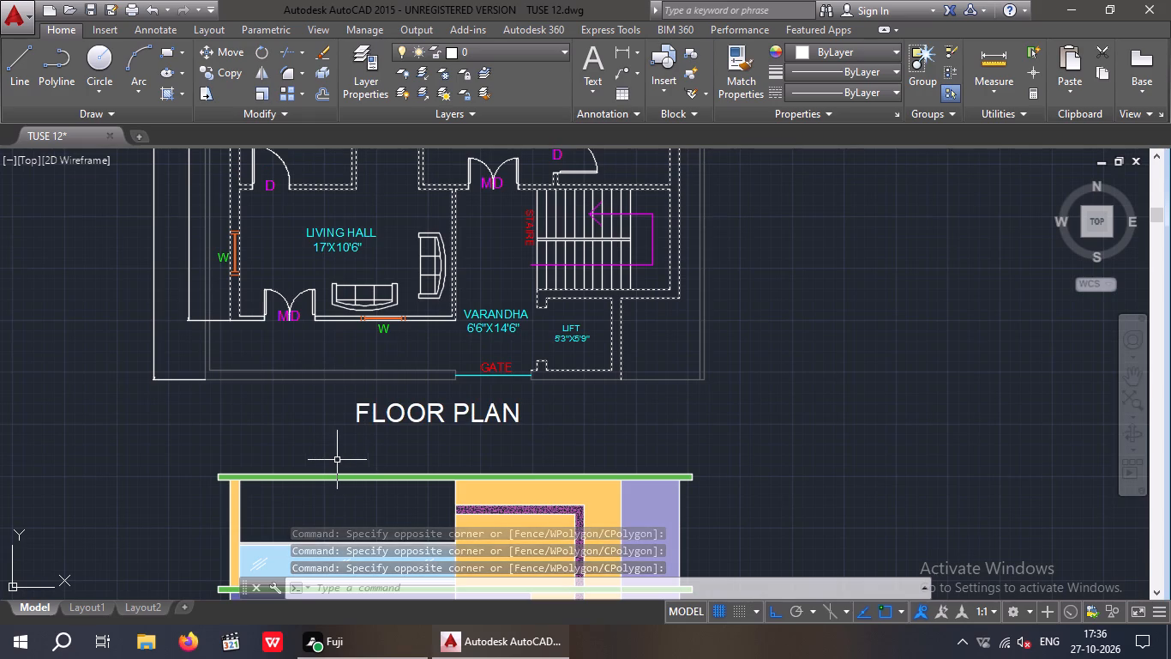
middle_click_drag(338, 453, 435, 457)
middle_click_drag(417, 458, 441, 505)
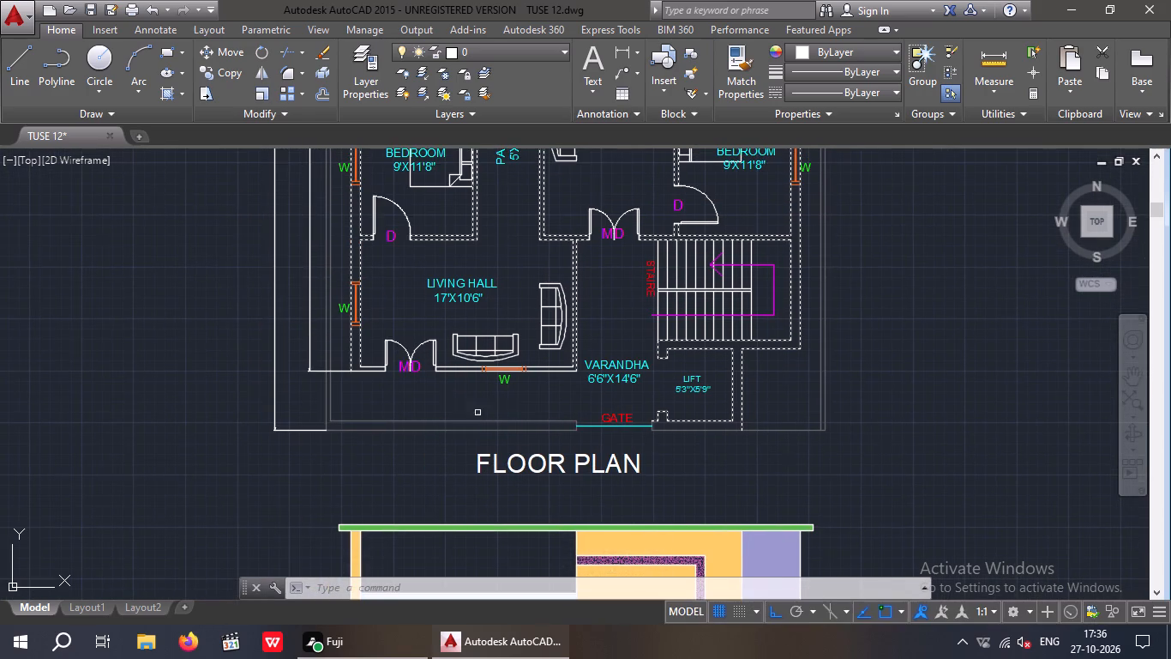
scroll(562, 375, "up", 4)
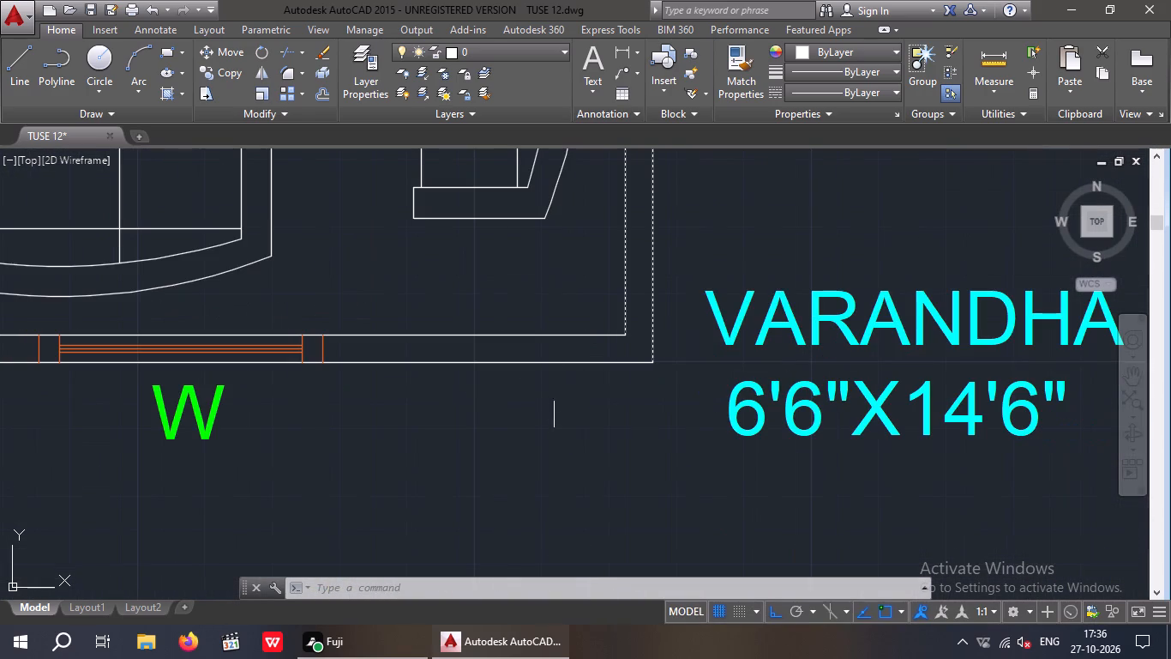
left_click_drag(558, 398, 549, 392)
left_click_drag(527, 307, 528, 317)
scroll(519, 374, "down", 1)
middle_click_drag(516, 385, 664, 417)
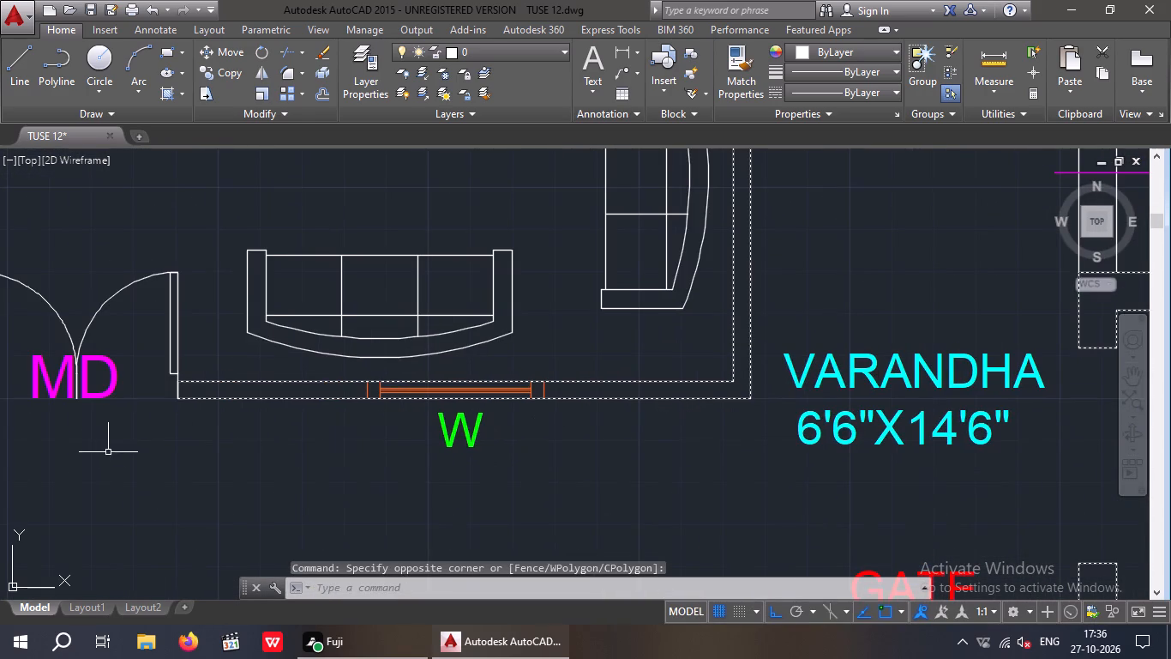
scroll(199, 381, "up", 3)
middle_click_drag(228, 439, 483, 396)
scroll(493, 416, "down", 2)
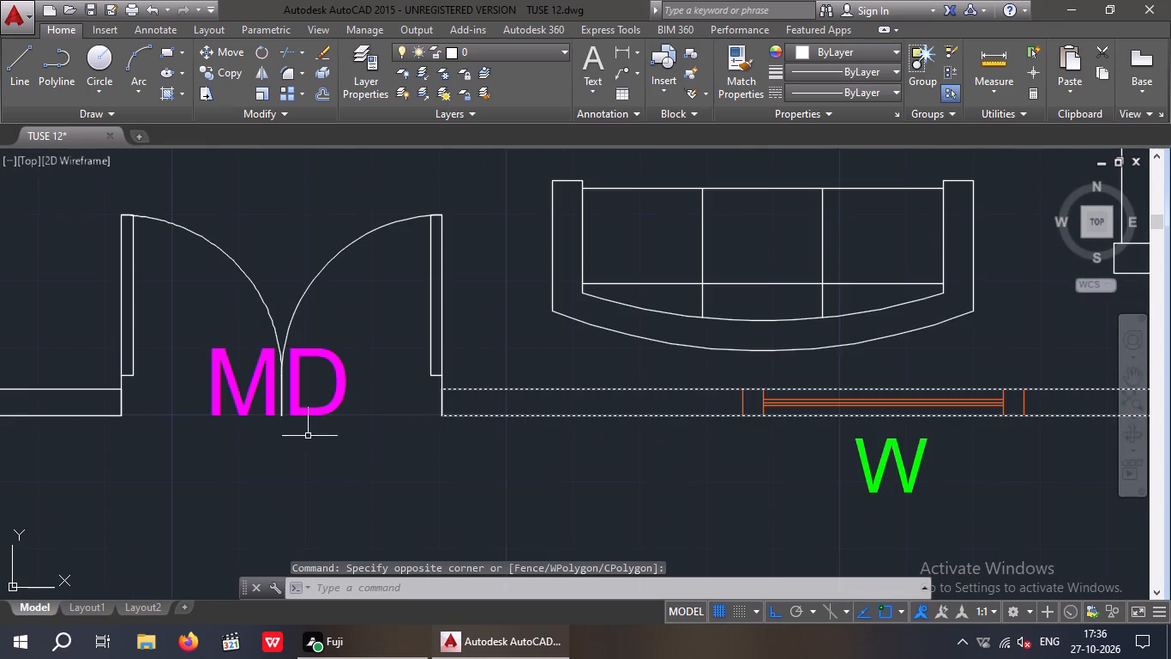
middle_click_drag(226, 444, 634, 497)
left_click_drag(459, 515, 459, 500)
left_click(447, 426)
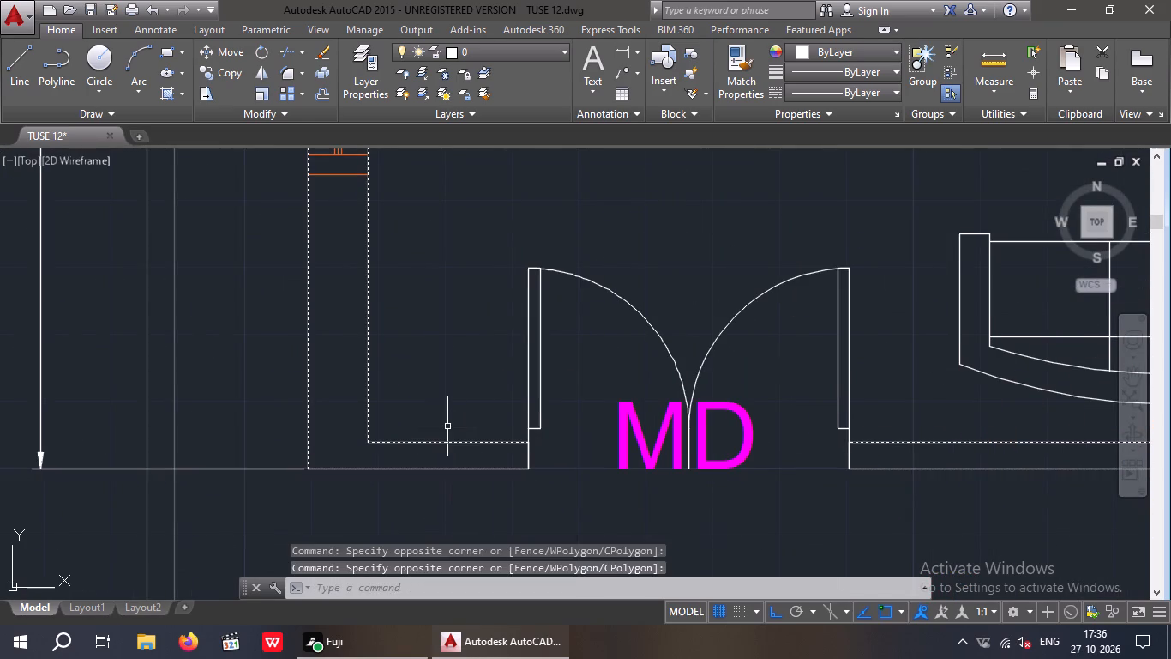
Set the colour of all selected building wall lines to black (0,0,0) and clear the selection.
scroll(447, 426, "down", 3)
middle_click_drag(487, 469, 415, 528)
scroll(414, 518, "down", 2)
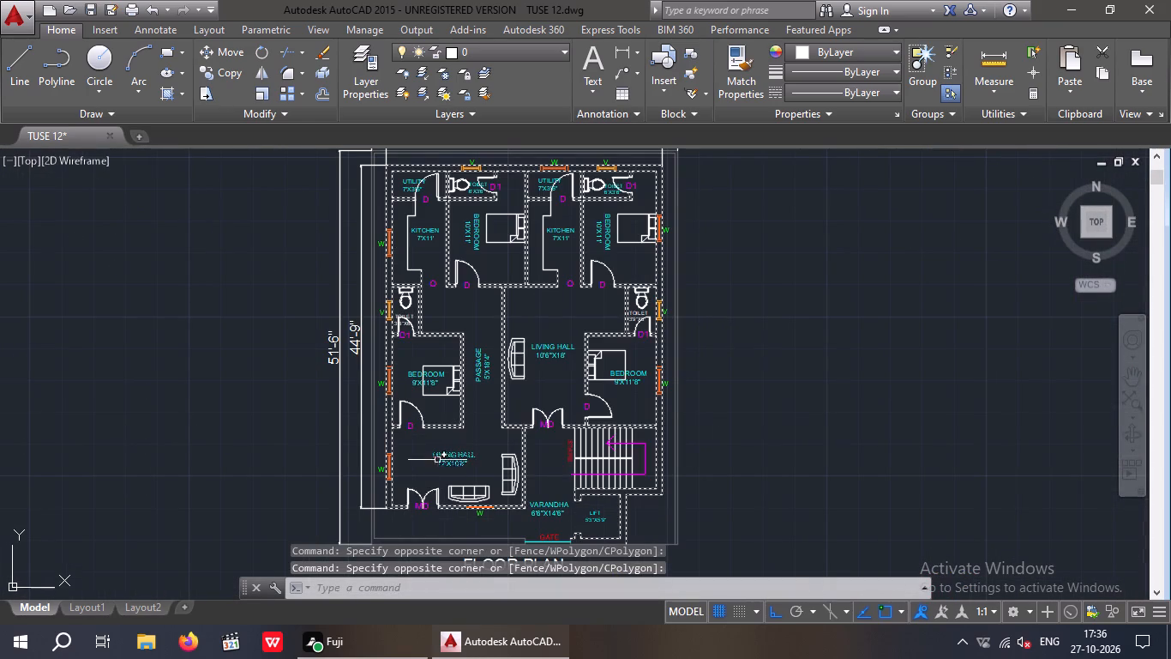
left_click(834, 51)
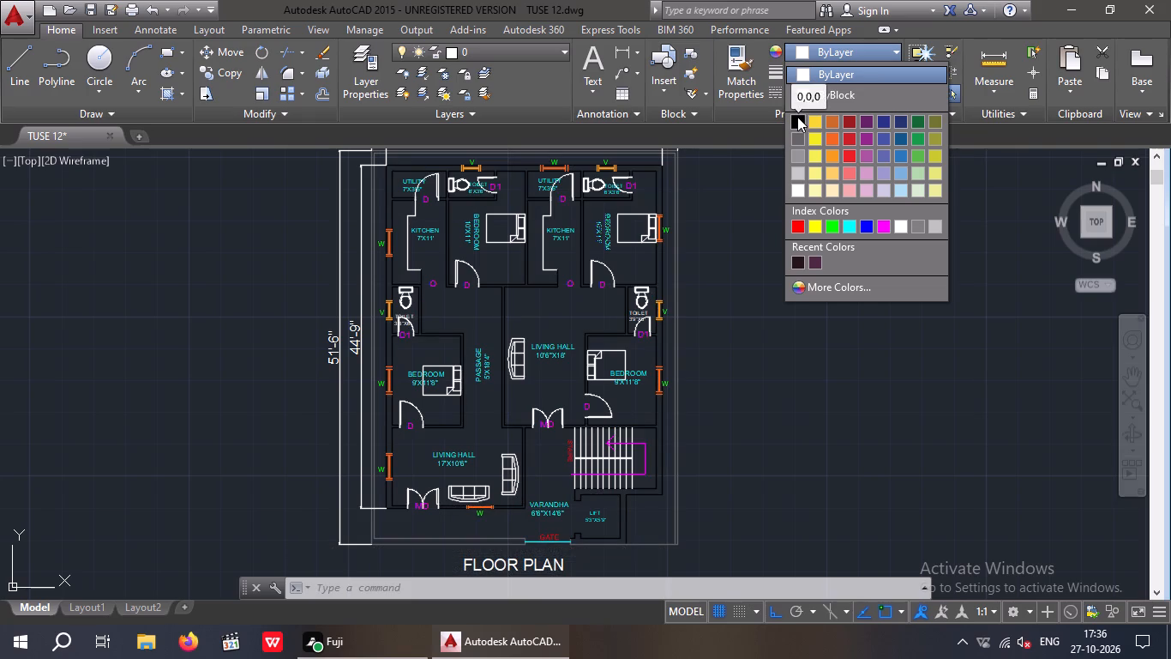
left_click(797, 117)
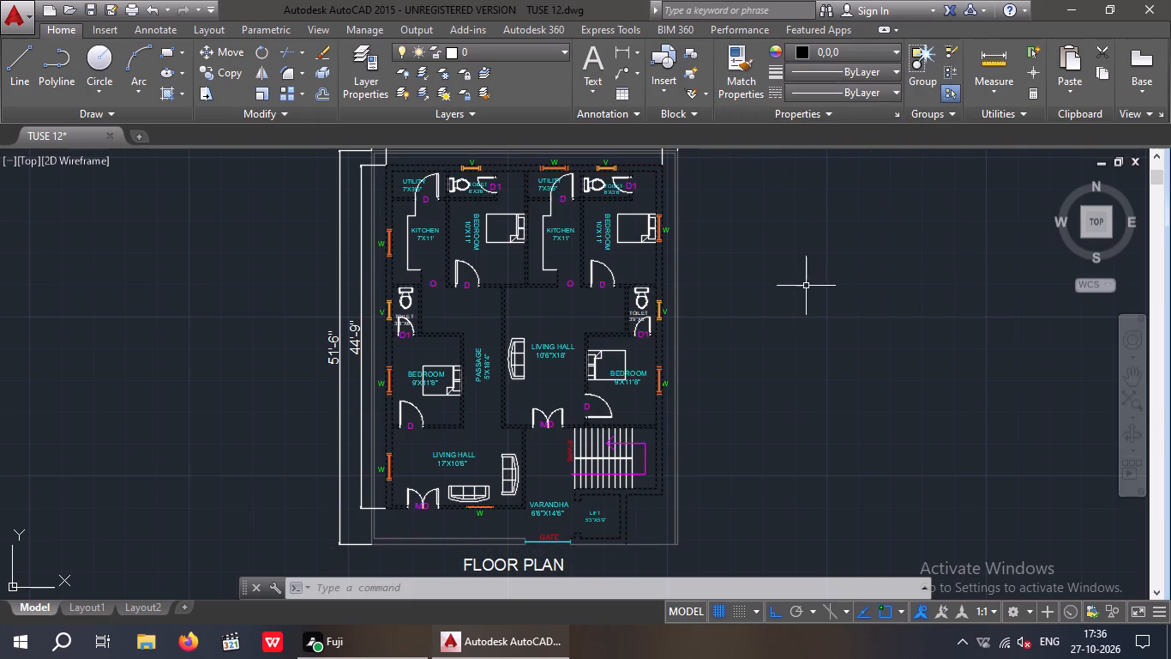
key("Escape")
key("Escape")
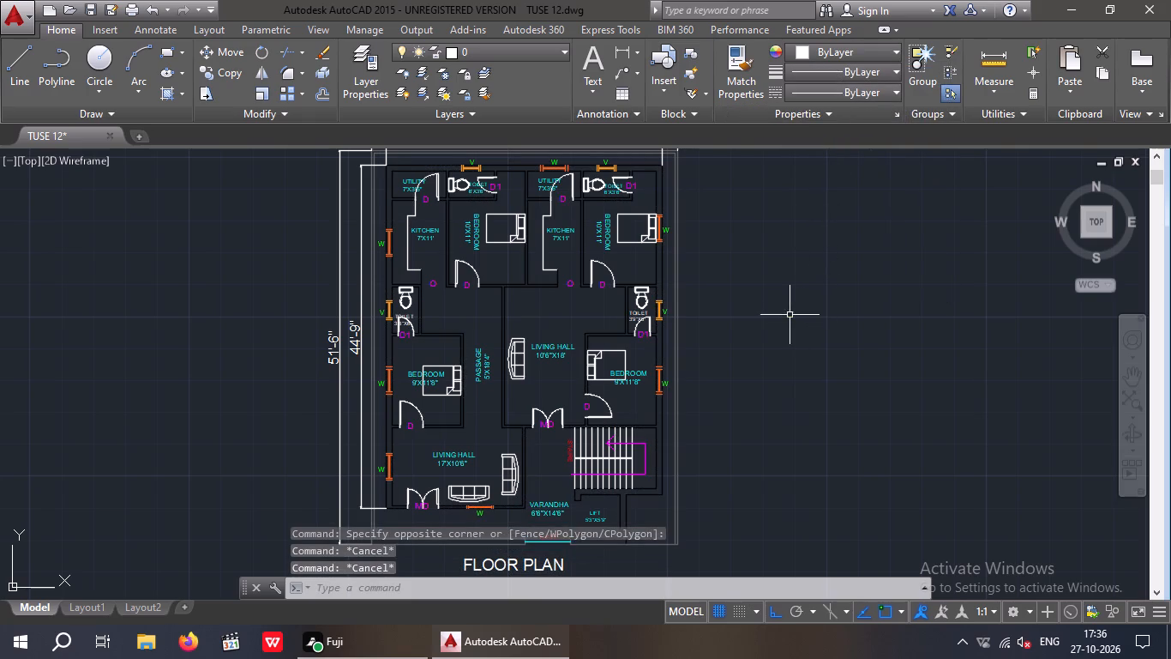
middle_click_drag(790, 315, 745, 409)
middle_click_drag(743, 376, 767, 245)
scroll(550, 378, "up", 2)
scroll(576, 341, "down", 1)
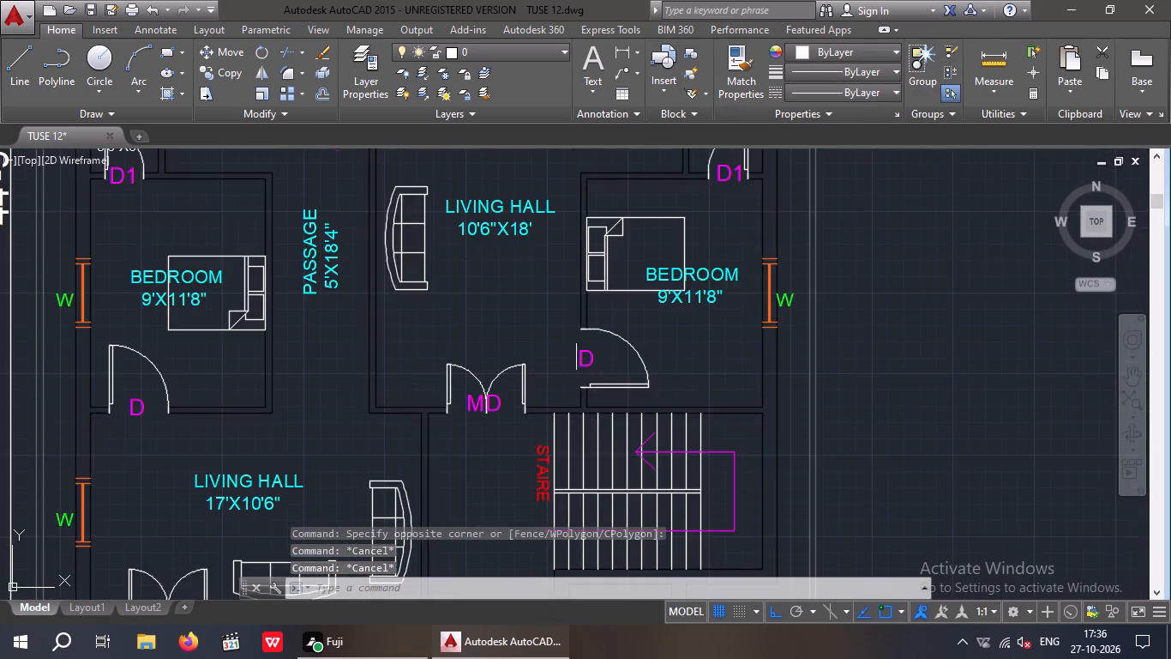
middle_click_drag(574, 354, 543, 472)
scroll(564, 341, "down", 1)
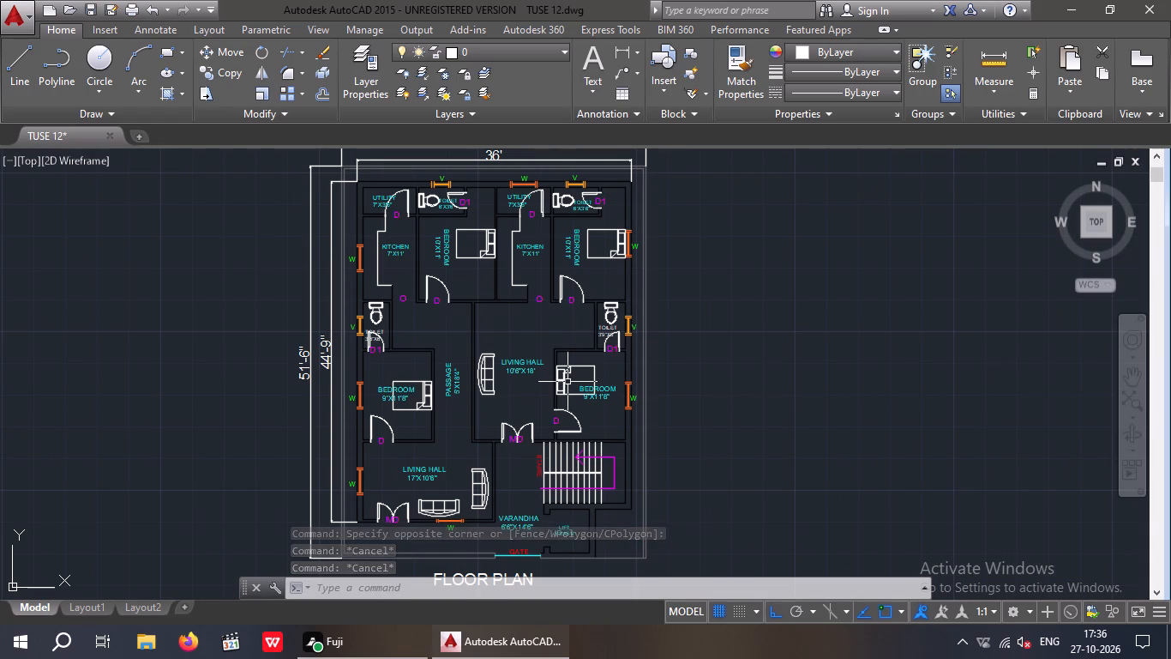
Save the drawing with the recoloured building wall lines.
key("ctrl+s")
Set the colour of the building's 36' and 44'-9" dimensions on the floor plan to green and clear the selection.
middle_click_drag(580, 387, 556, 506)
scroll(431, 259, "up", 4)
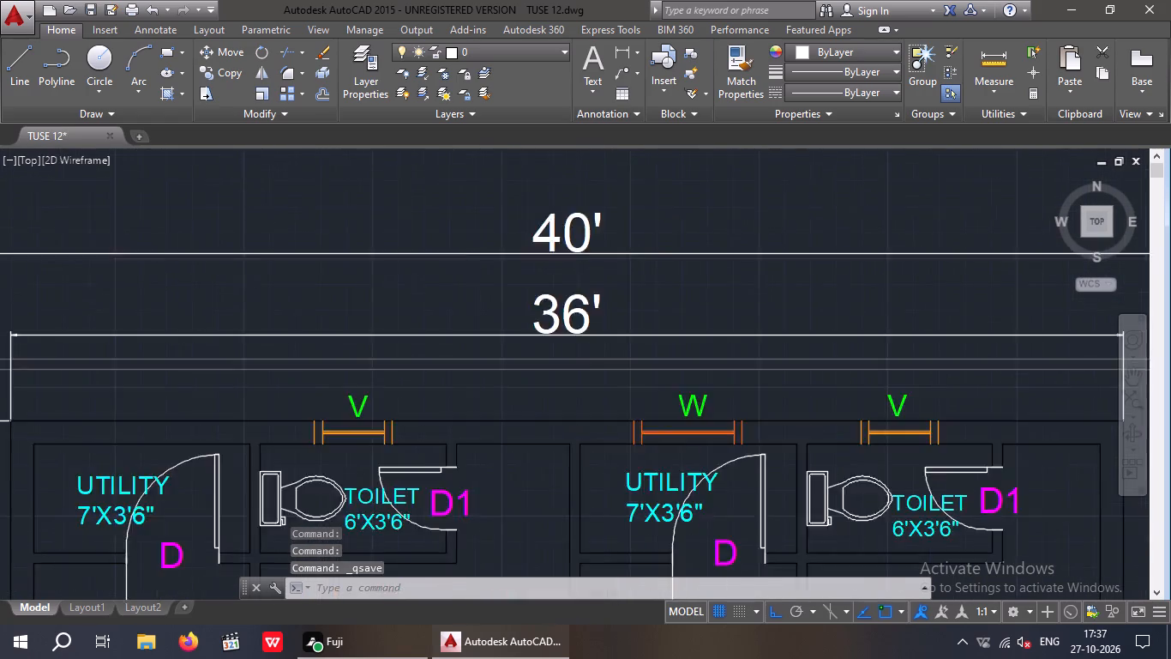
left_click(618, 346)
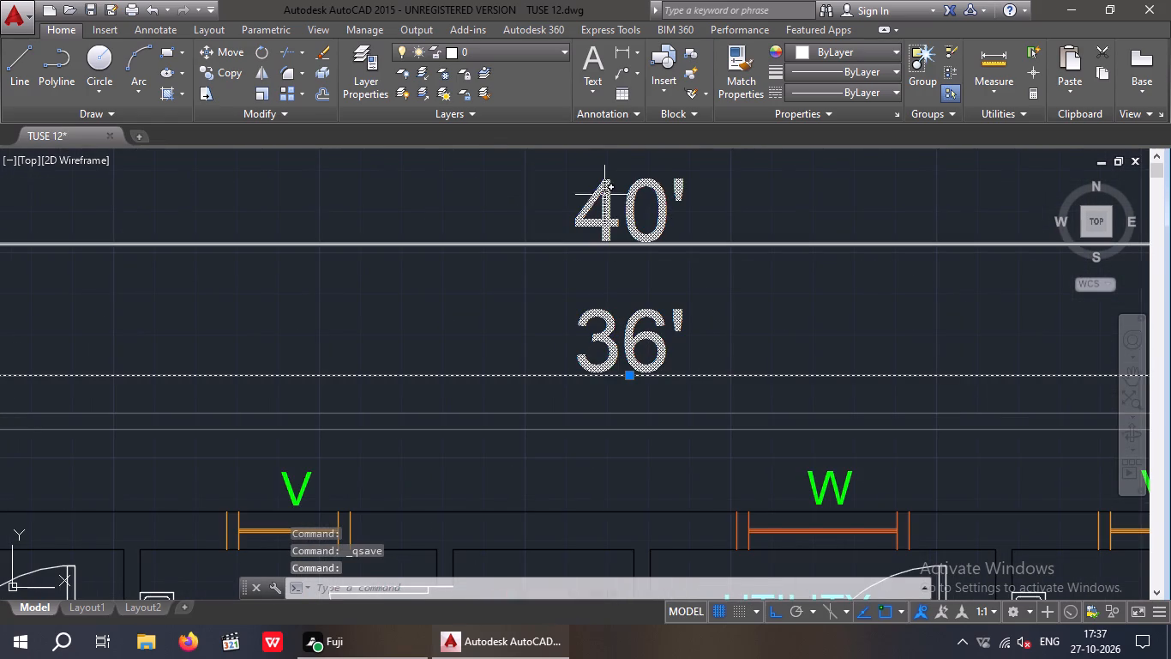
left_click(820, 48)
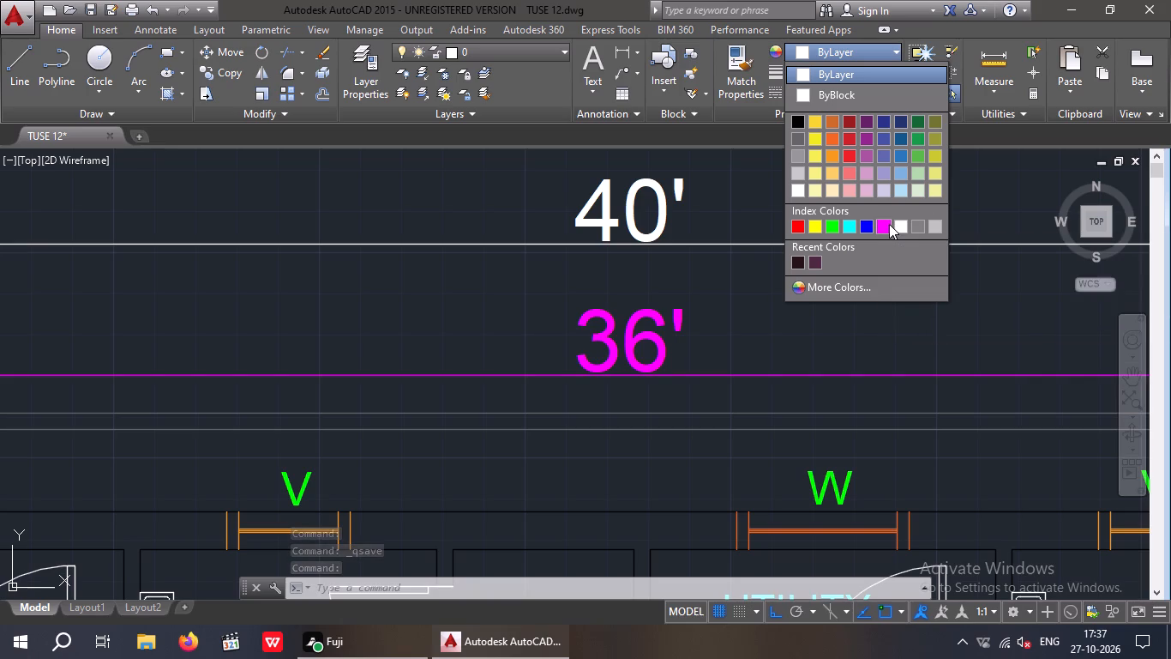
left_click(889, 224)
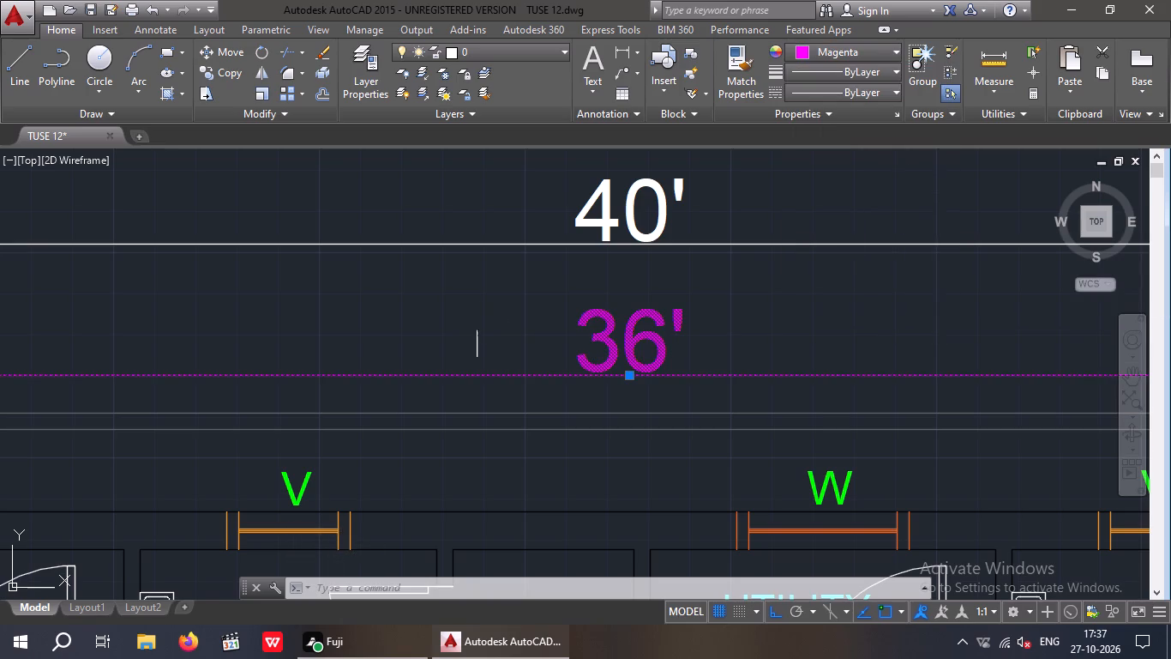
scroll(477, 321, "down", 4)
middle_click_drag(452, 327, 510, 250)
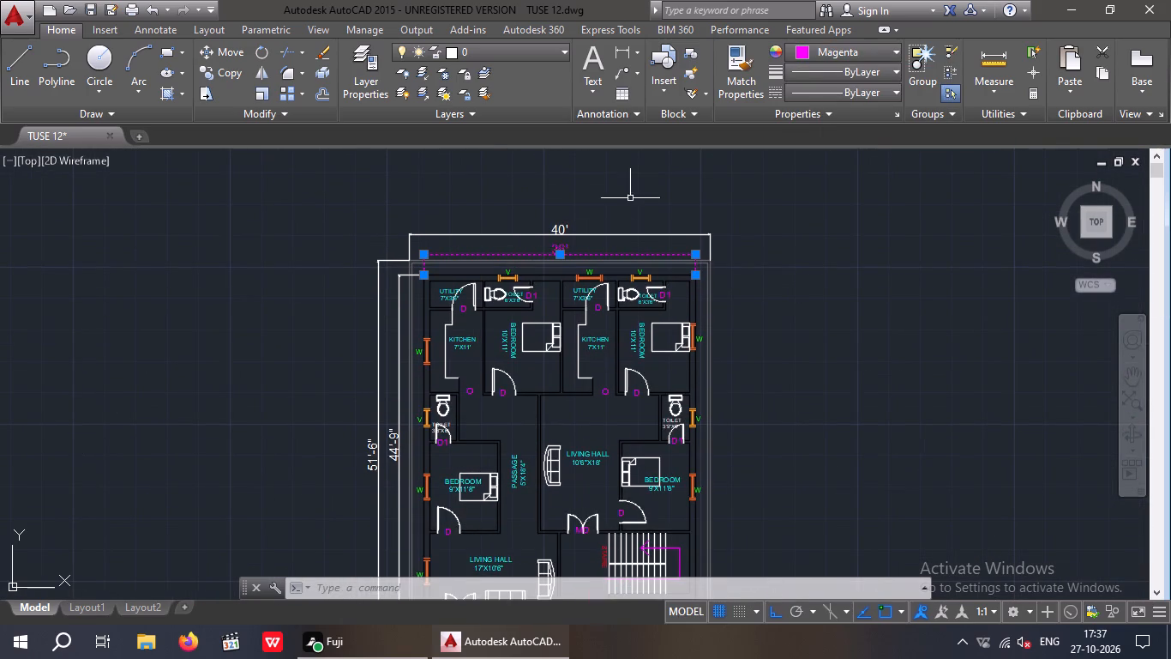
left_click(393, 444)
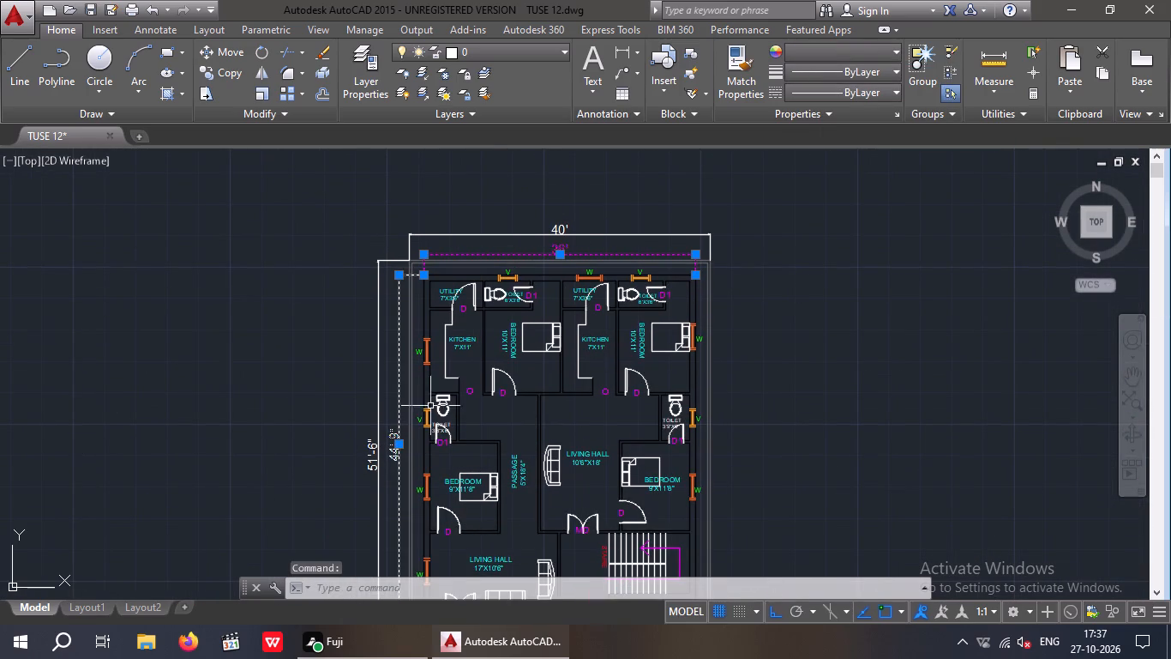
left_click(820, 55)
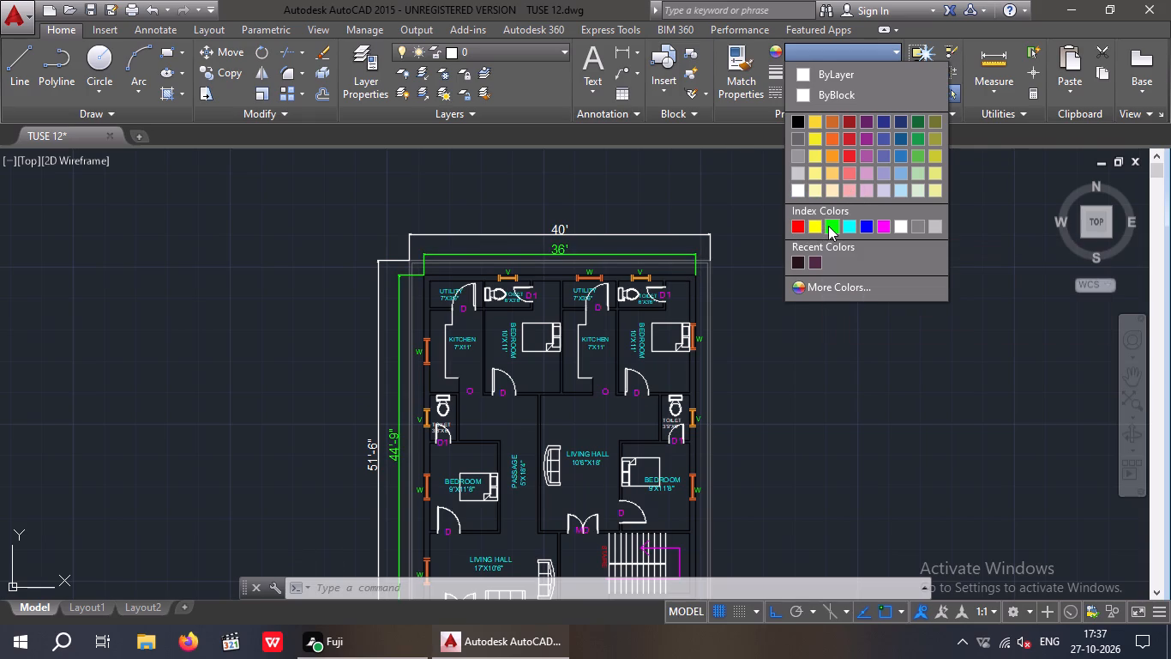
left_click(829, 226)
key("Escape")
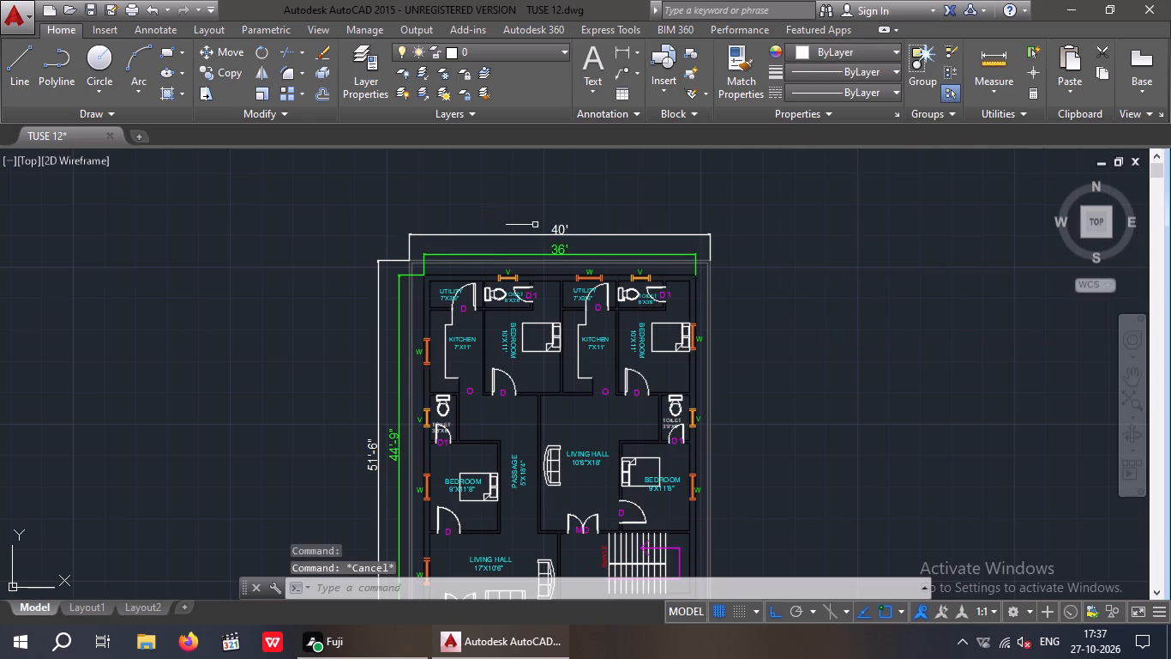
Set the colour of the outer 40' and 51'-6" plot dimensions to magenta and clear the selection.
scroll(537, 225, "up", 1)
left_click(569, 238)
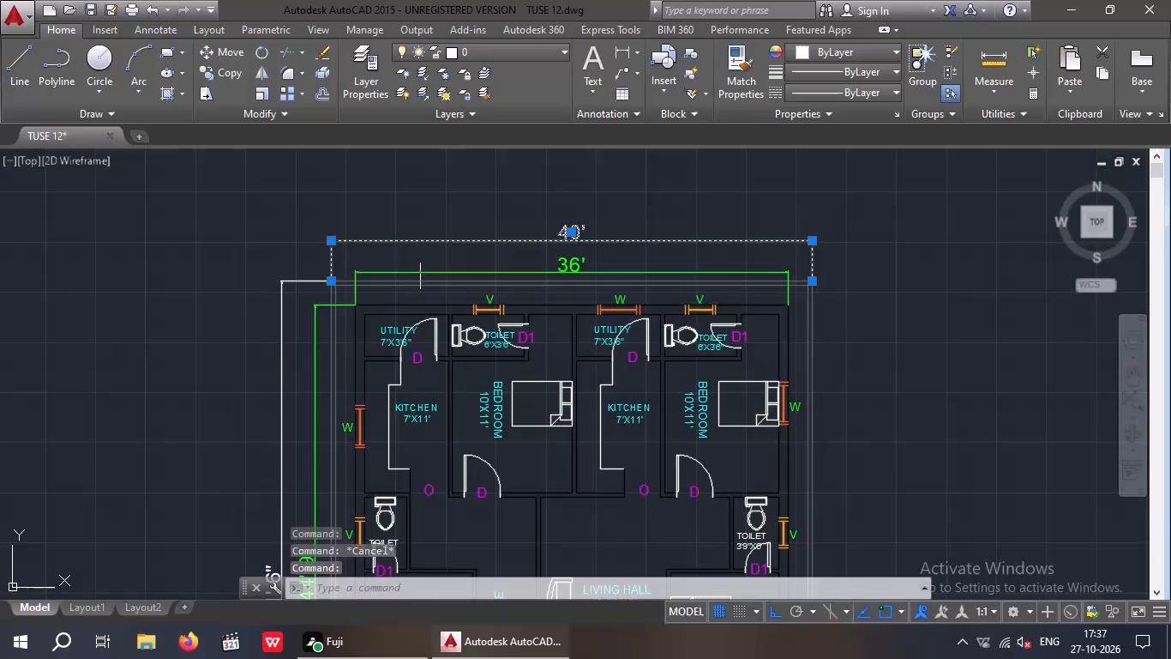
middle_click_drag(447, 229, 477, 188)
scroll(470, 204, "down", 1)
scroll(363, 450, "up", 1)
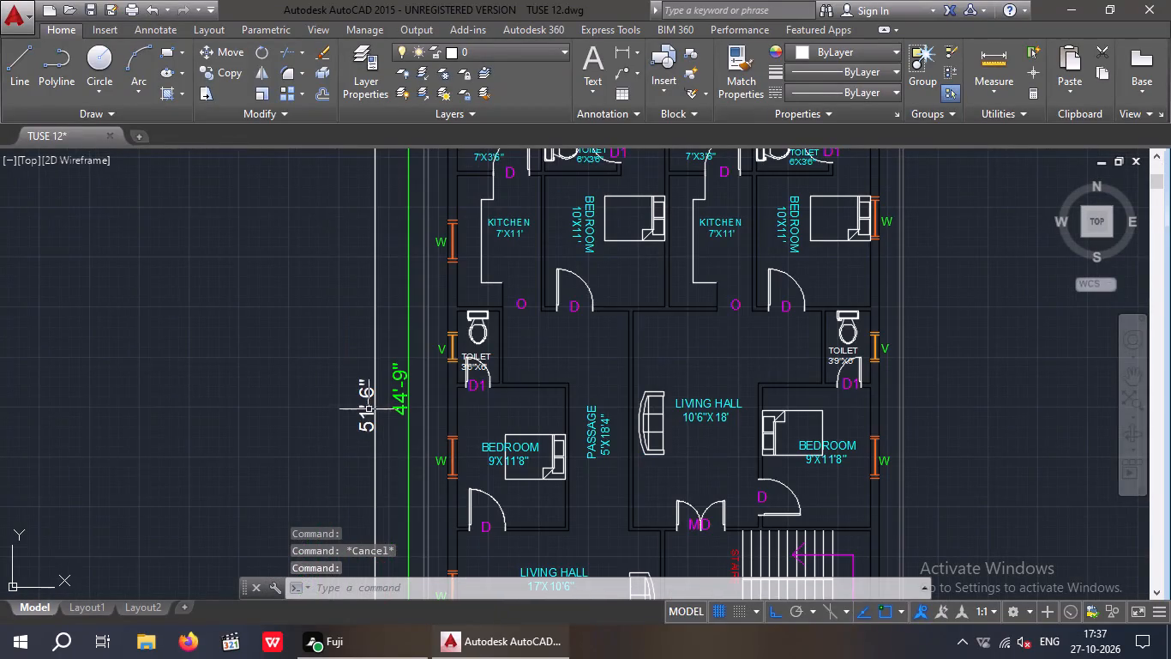
left_click(372, 416)
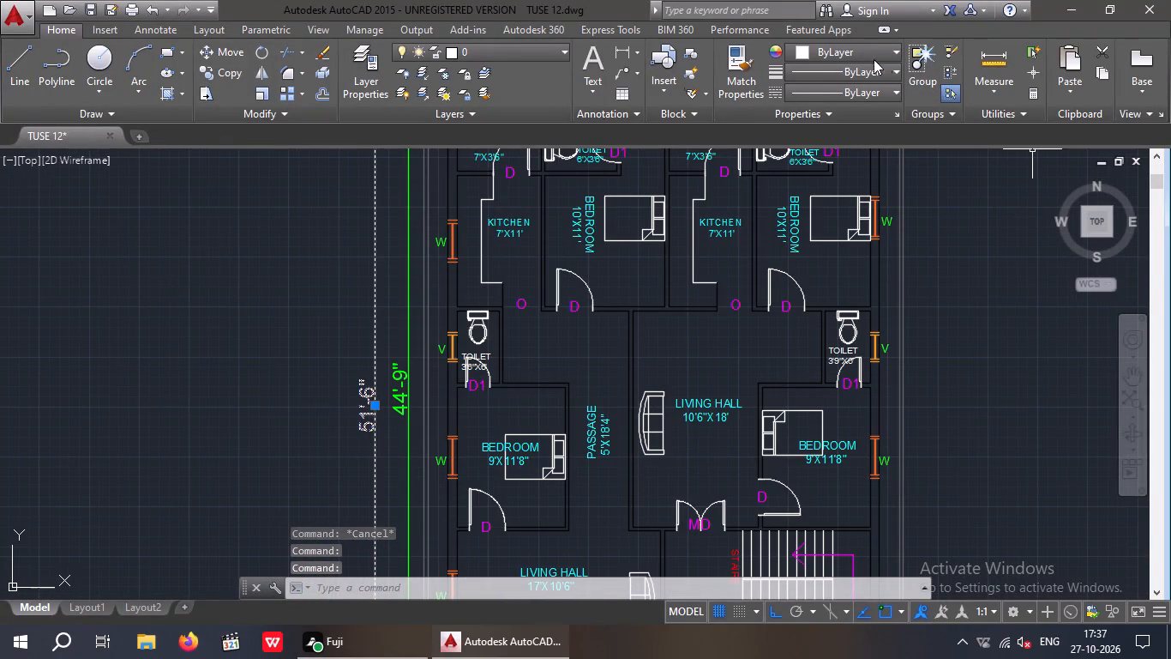
left_click(856, 55)
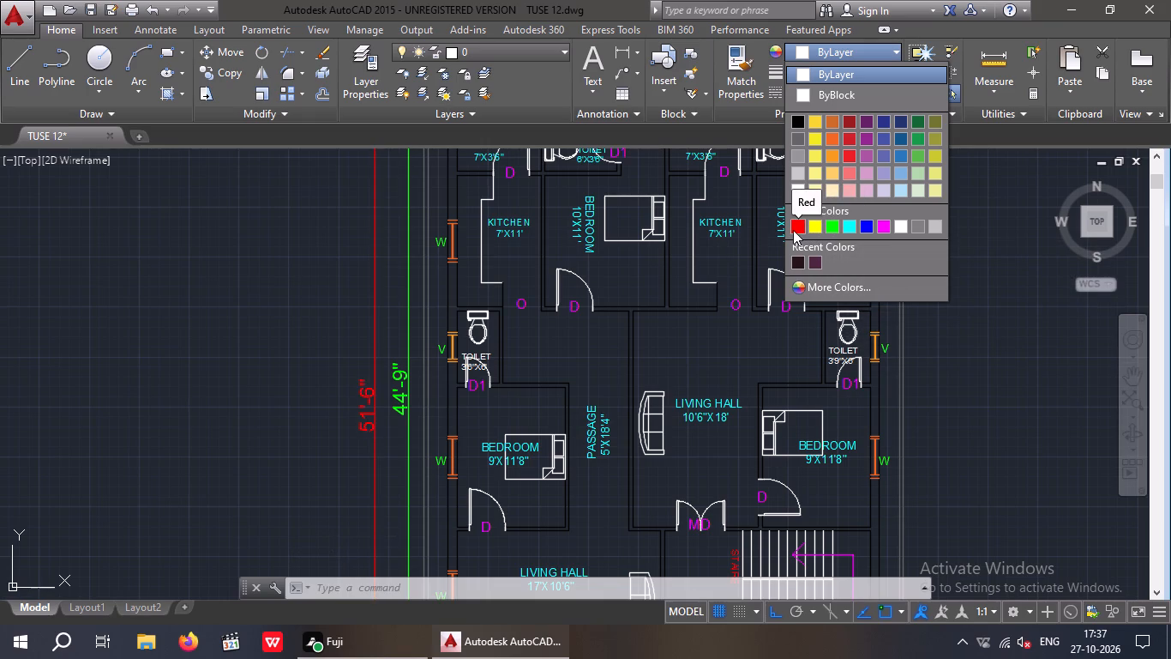
left_click(886, 224)
key("Escape")
Save the drawing with the recoloured floor plan dimensions.
scroll(712, 346, "down", 1)
middle_click_drag(664, 396, 488, 410)
middle_click_drag(525, 380, 525, 358)
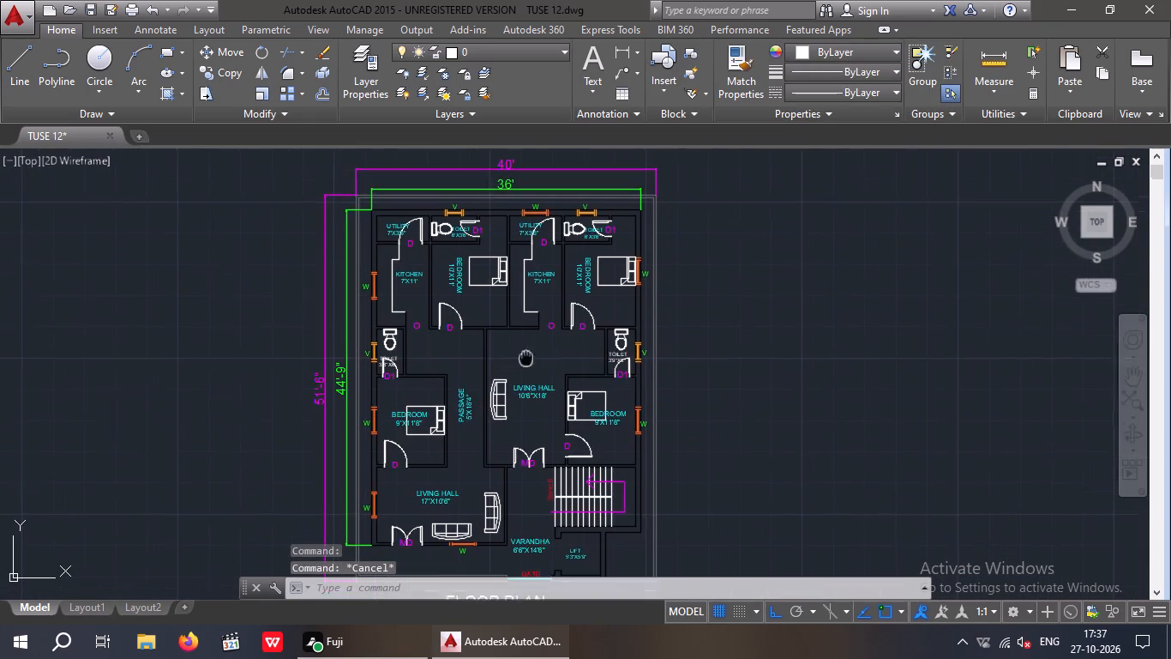
middle_click_drag(525, 358, 516, 281)
scroll(513, 304, "down", 2)
middle_click_drag(512, 351, 515, 380)
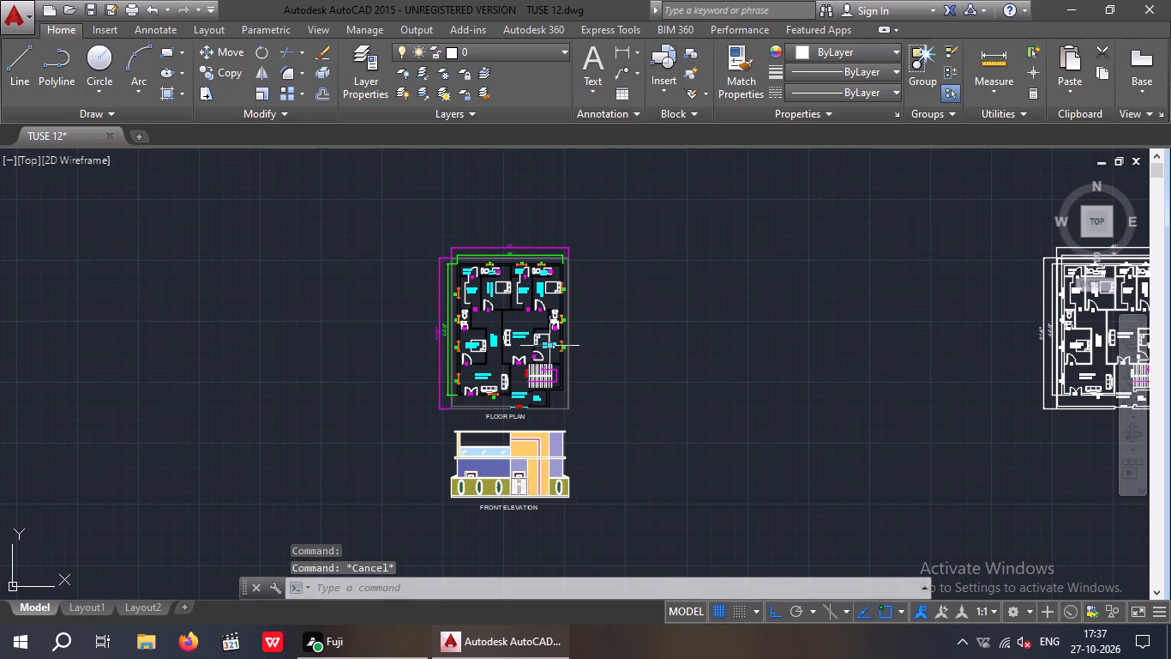
key("ctrl+s")
key("ctrl+s")
Set the colour of the FLOOR PLAN title text below the coloured plan to red.
middle_click_drag(568, 347, 530, 348)
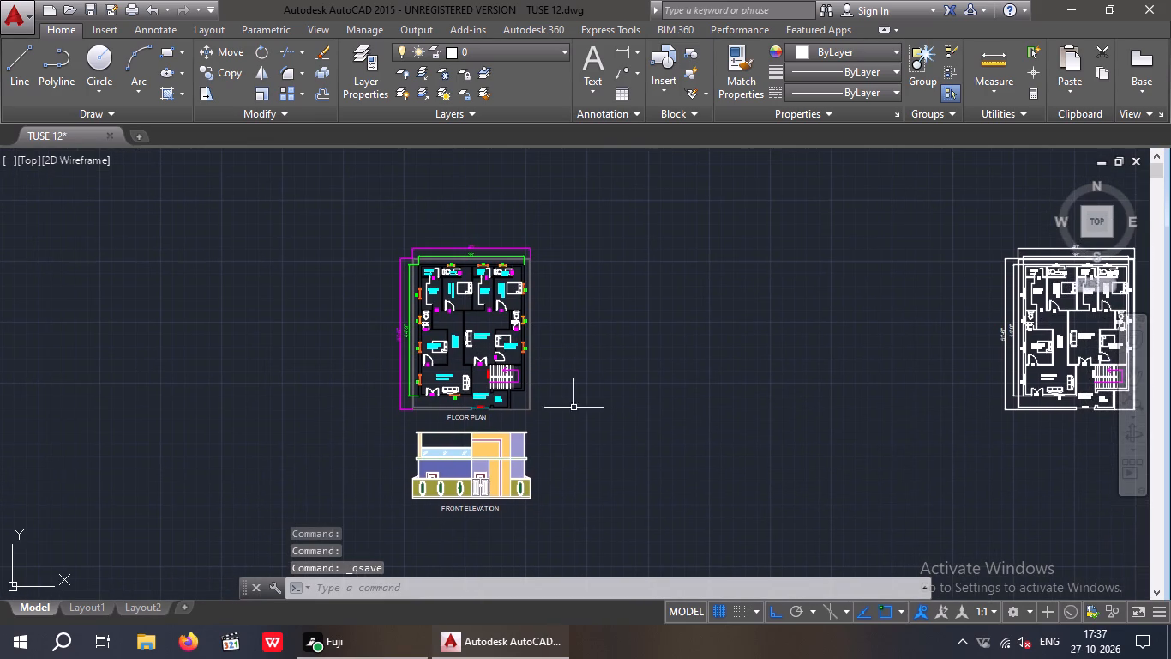
middle_click_drag(572, 454, 608, 462)
scroll(551, 456, "up", 2)
middle_click_drag(610, 450, 606, 350)
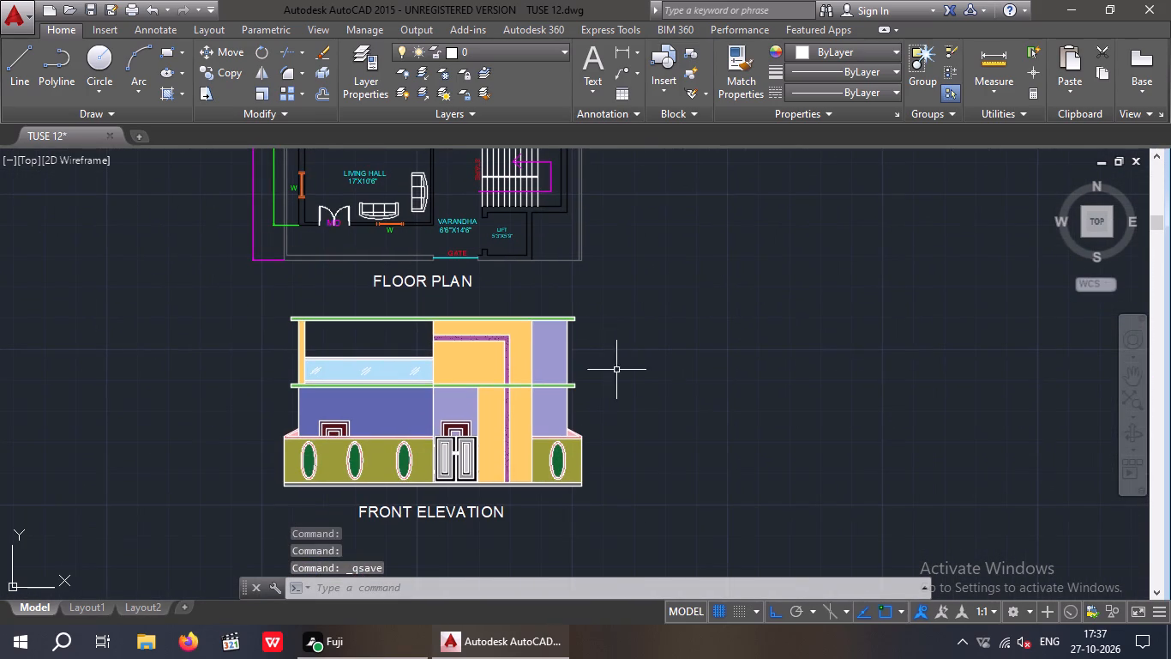
scroll(390, 271, "up", 3)
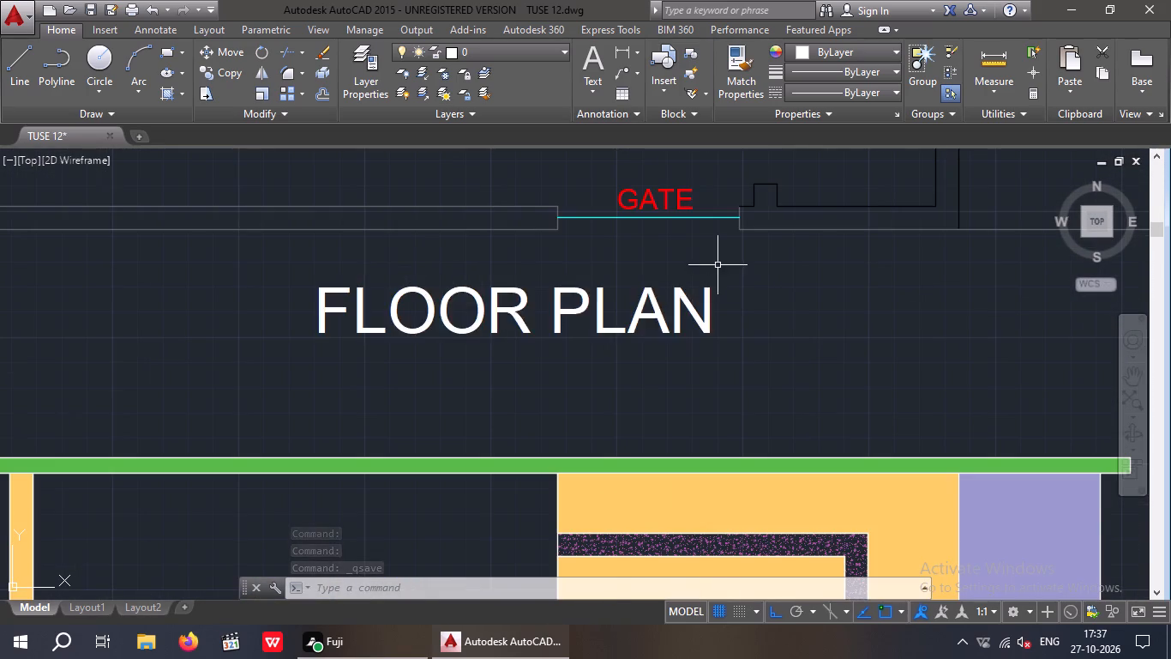
left_click_drag(718, 265, 700, 322)
left_click(579, 346)
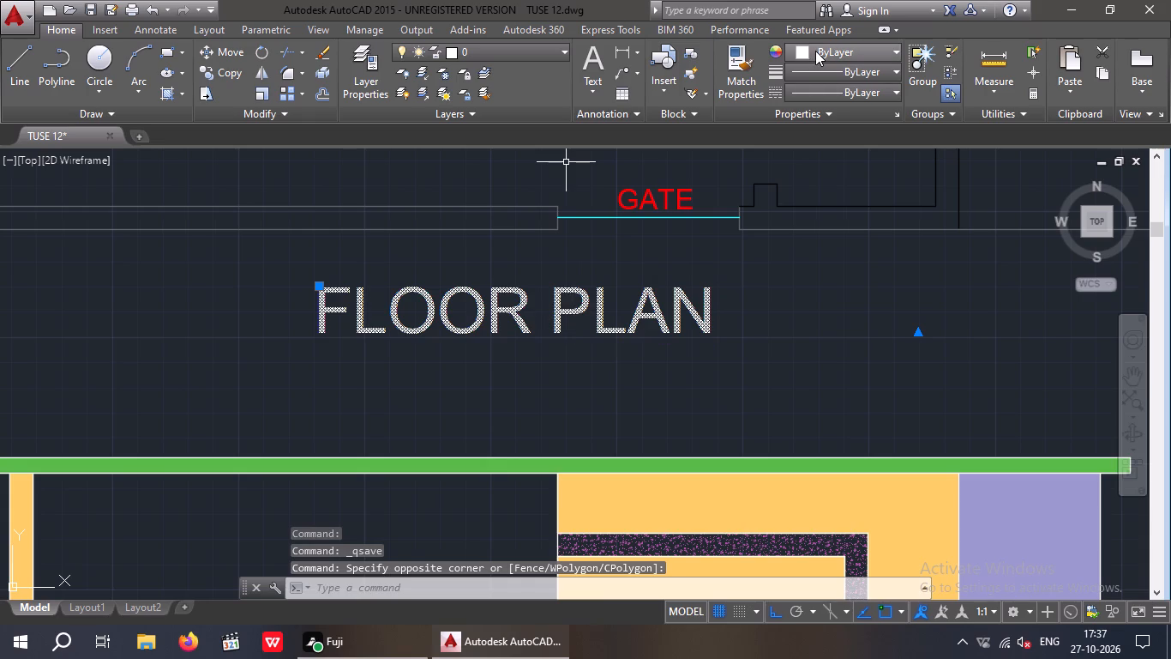
left_click(815, 51)
left_click(827, 227)
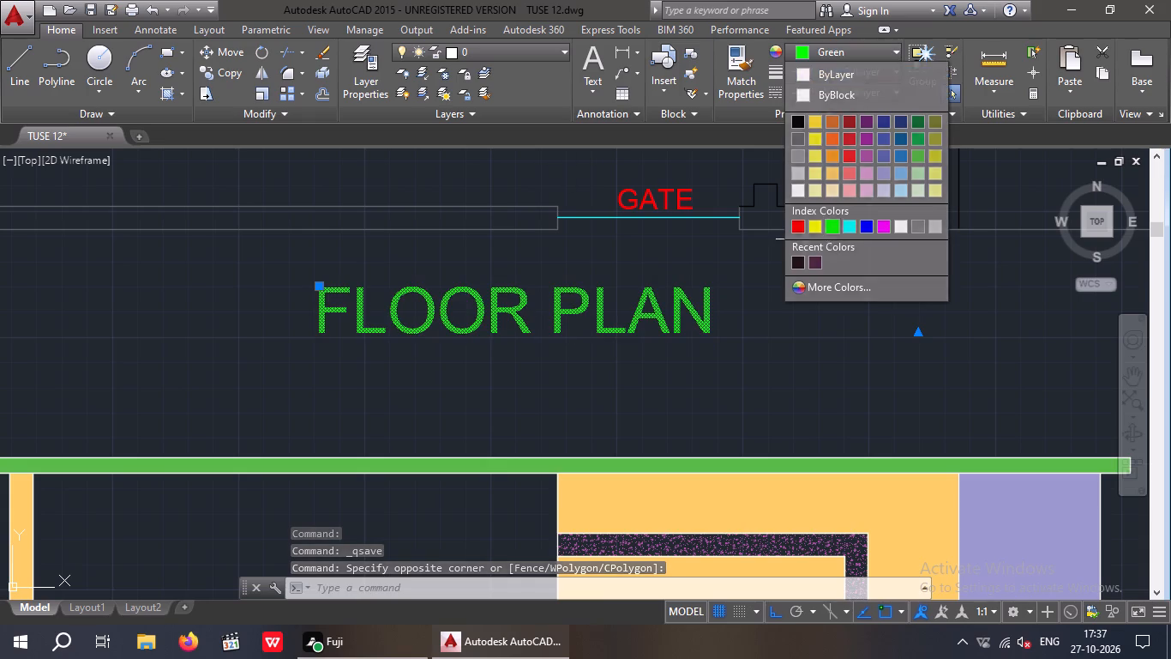
left_click(841, 47)
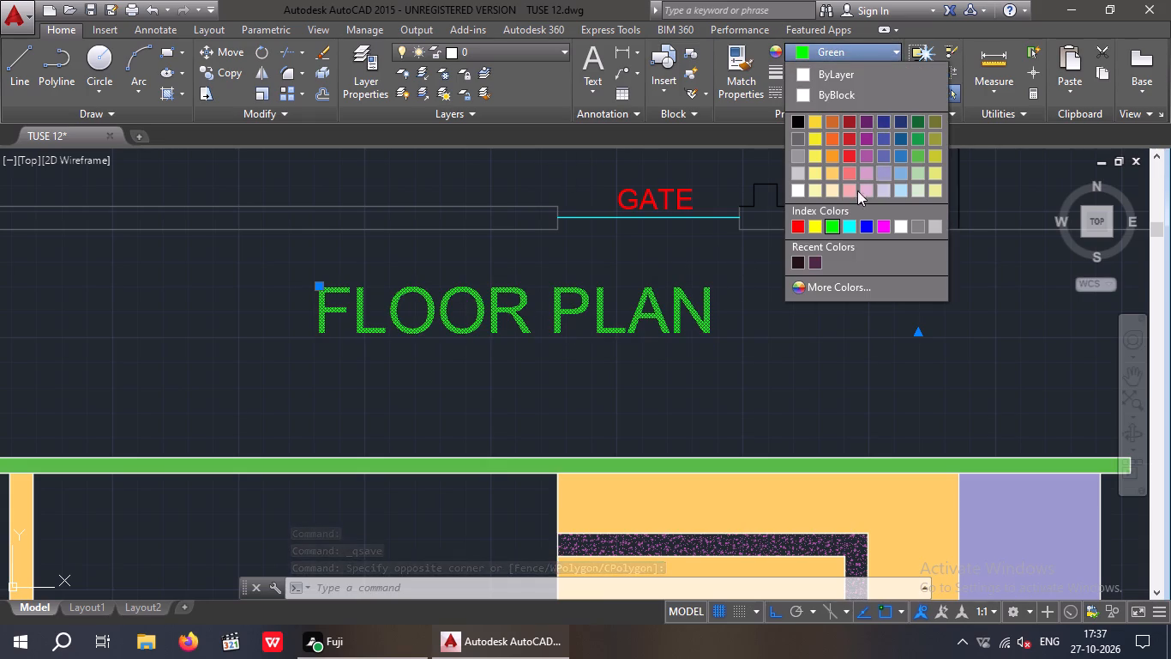
left_click(793, 221)
Set the colour of the FRONT ELEVATION title text below the elevation to red and clear the selection.
scroll(788, 227, "down", 3)
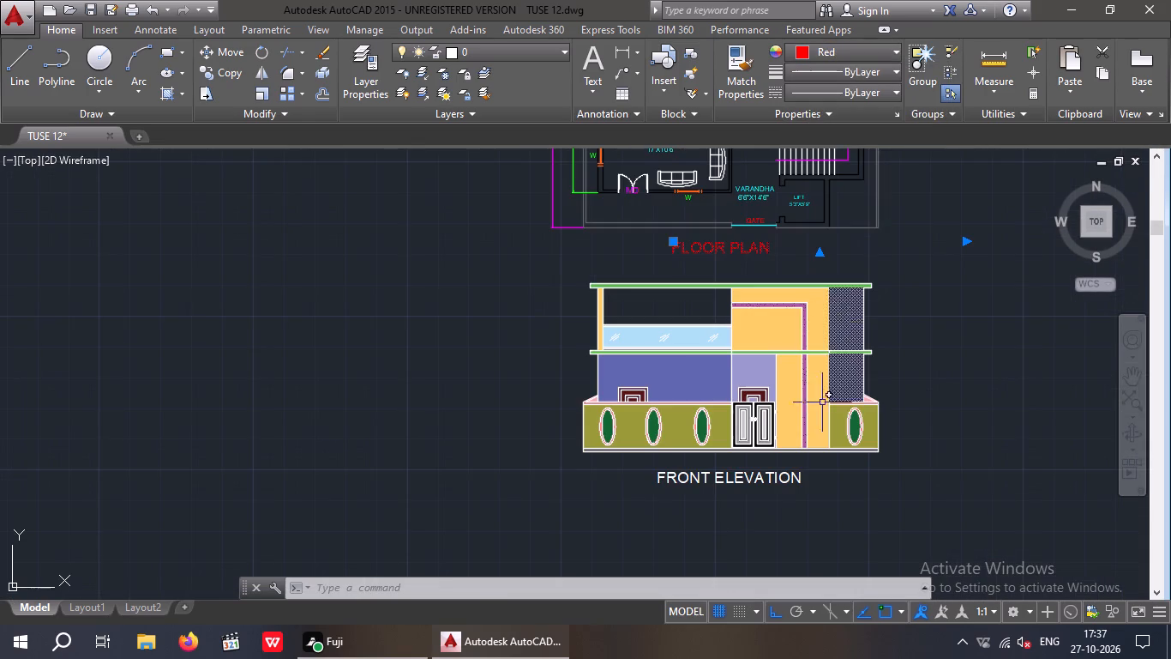
scroll(724, 505, "up", 2)
left_click_drag(683, 487, 674, 481)
left_click(635, 432)
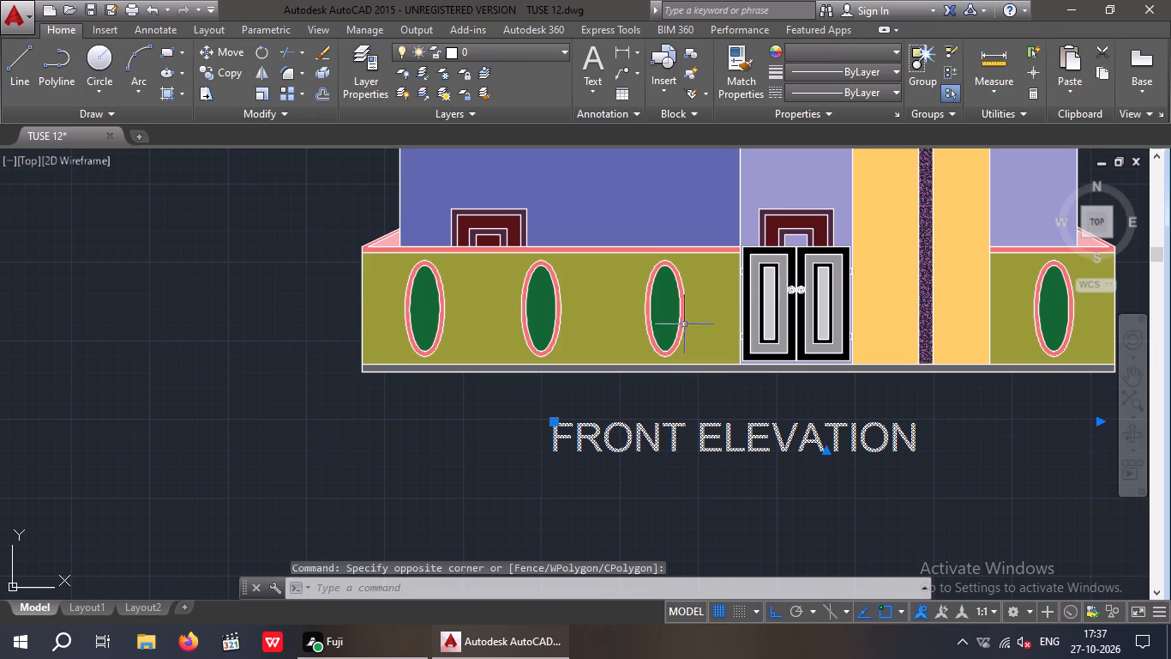
left_click(835, 47)
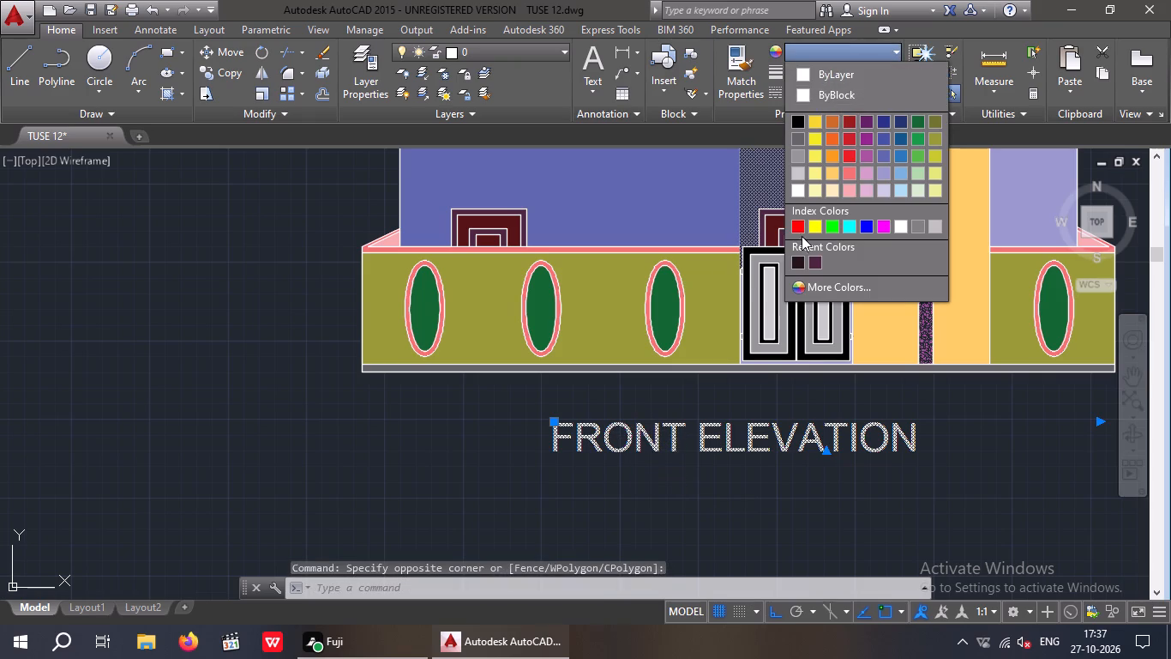
left_click(790, 228)
key("Escape")
Save the drawing with the recoloured title texts.
scroll(630, 372, "down", 2)
middle_click_drag(622, 384, 471, 483)
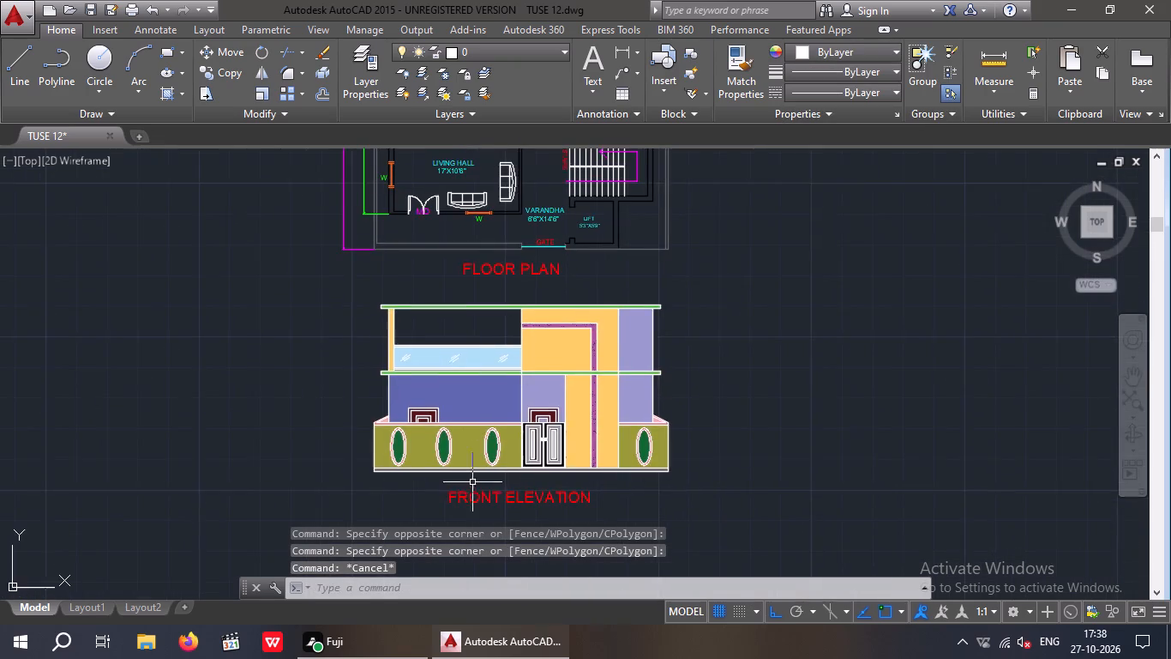
scroll(617, 299, "down", 2)
middle_click_drag(772, 357, 716, 461)
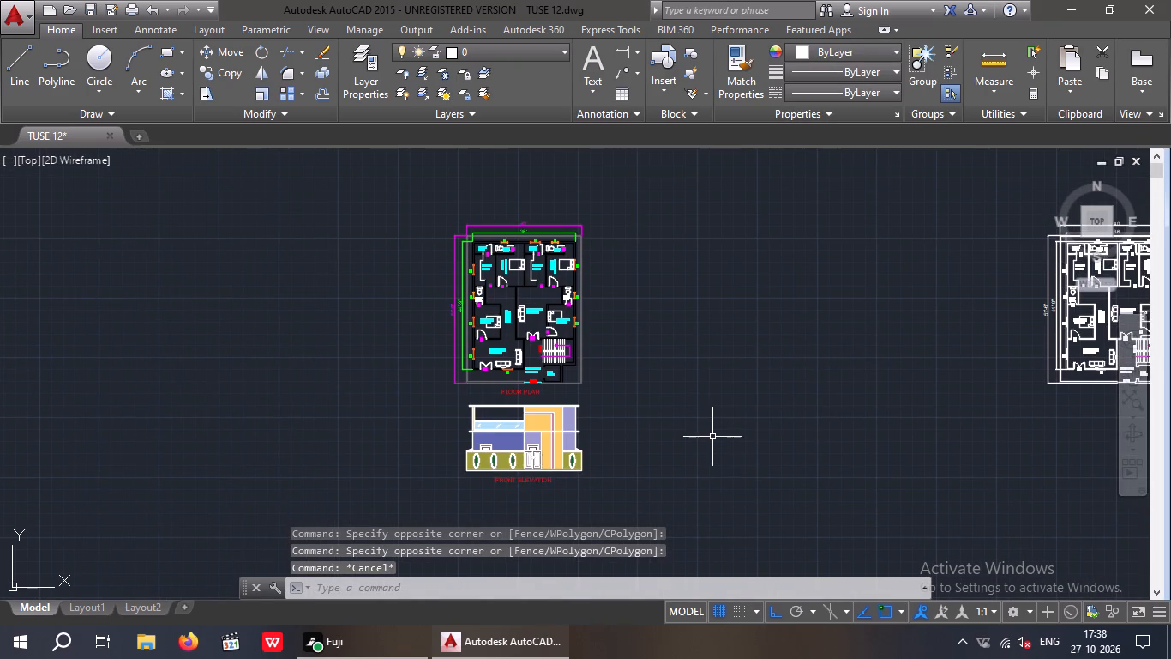
key("ctrl+s")
key("ctrl+s")
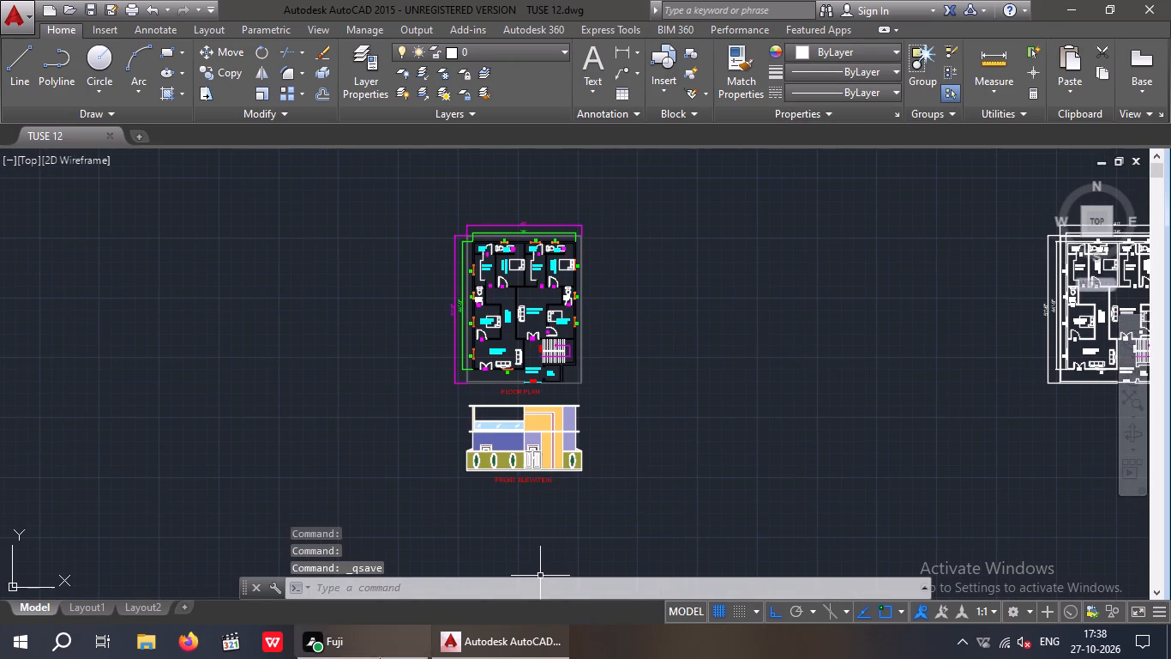
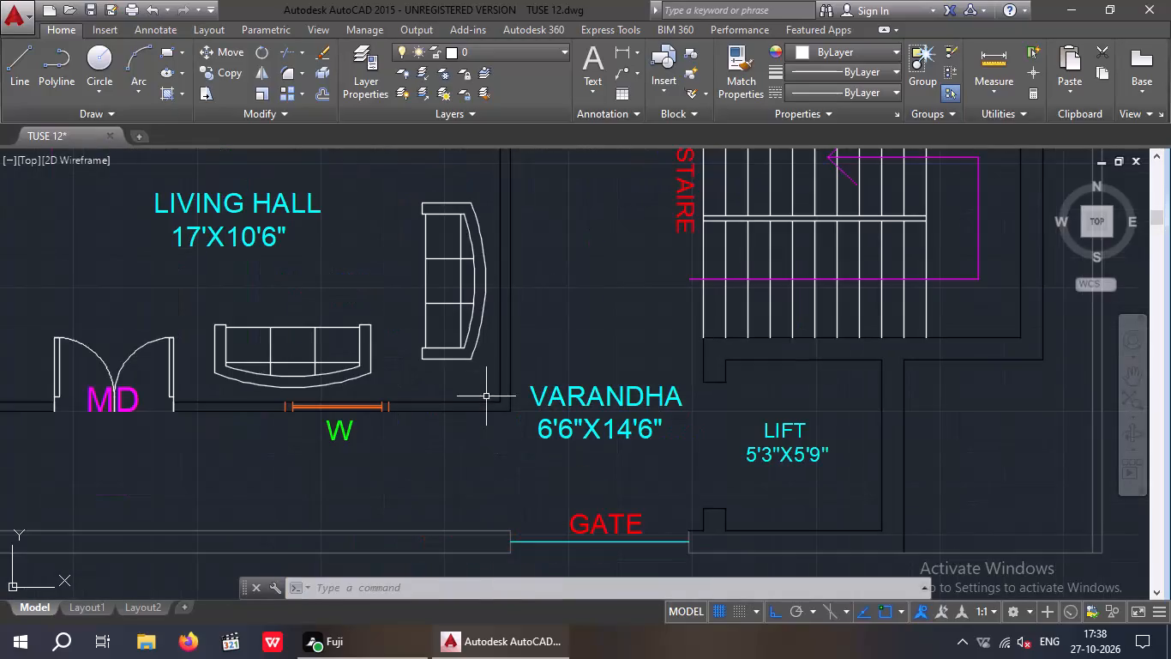
Set the colour of the two TOILET labels, 3'6"X6' and 3'9"X6', in the coloured floor plan to cyan and clear the selection.
scroll(486, 386, "down", 2)
middle_click_drag(488, 426, 442, 624)
scroll(495, 382, "up", 2)
scroll(496, 372, "down", 2)
middle_click_drag(499, 398, 500, 503)
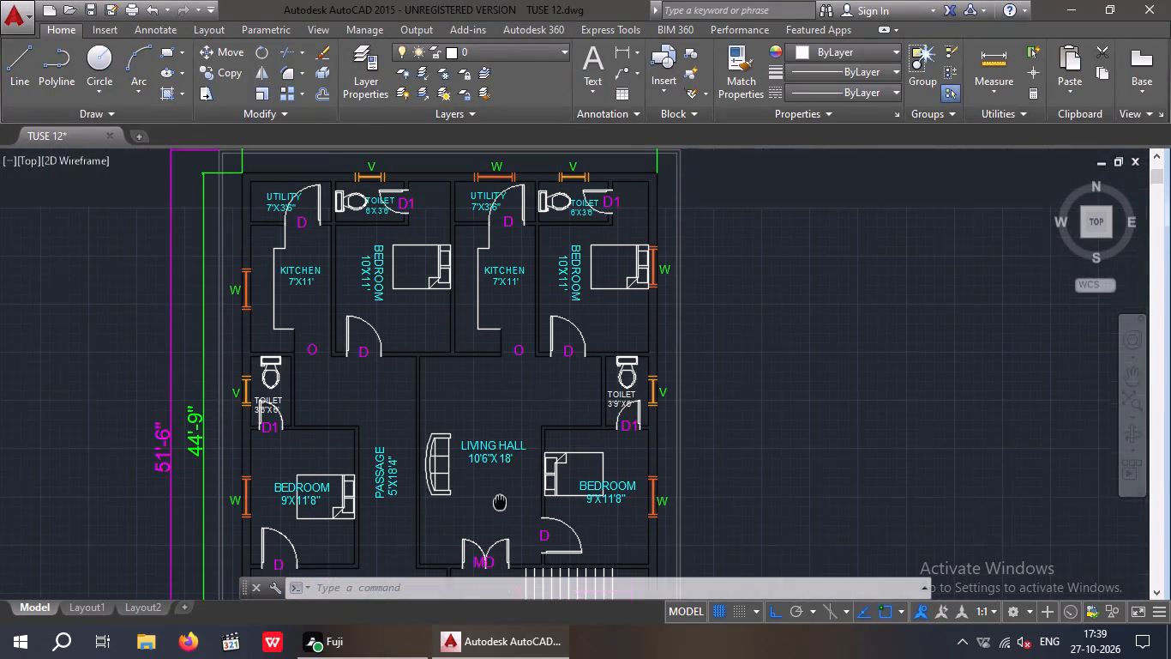
middle_click_drag(500, 503, 496, 515)
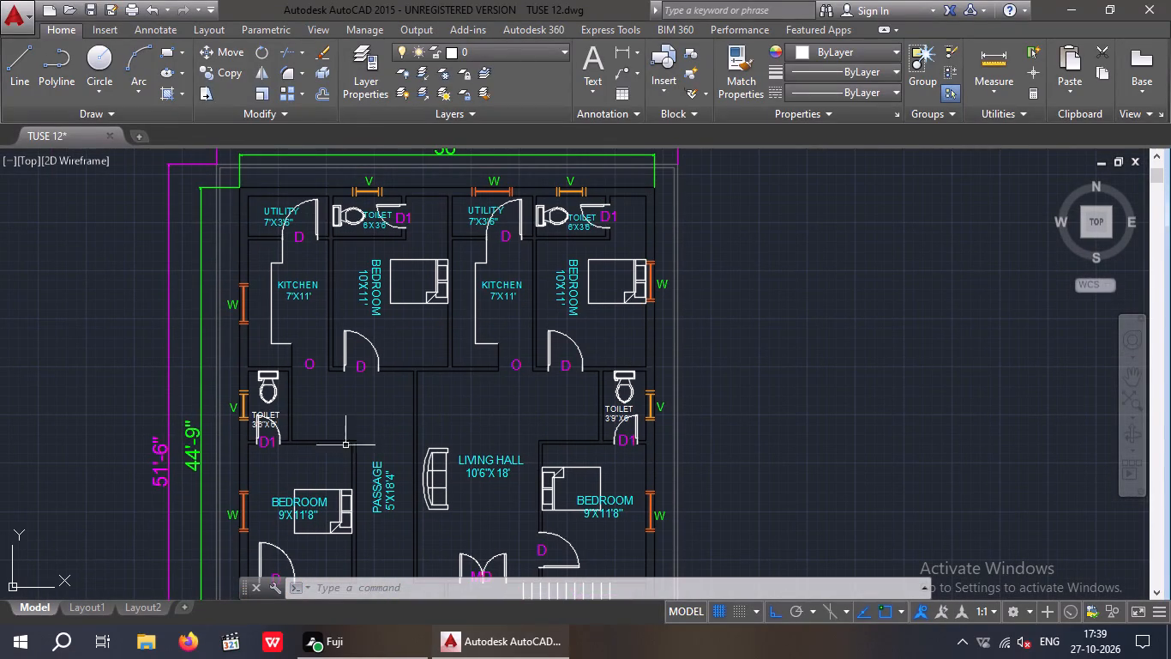
key("Escape")
scroll(250, 431, "up", 4)
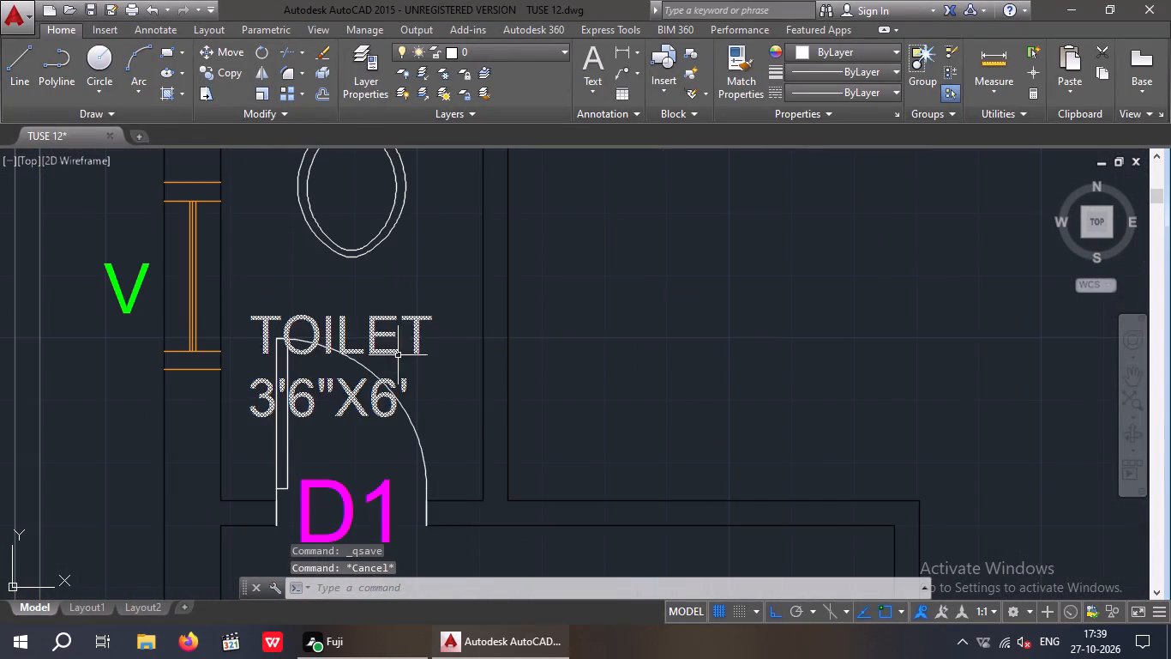
left_click(417, 359)
left_click(386, 327)
scroll(387, 326, "down", 4)
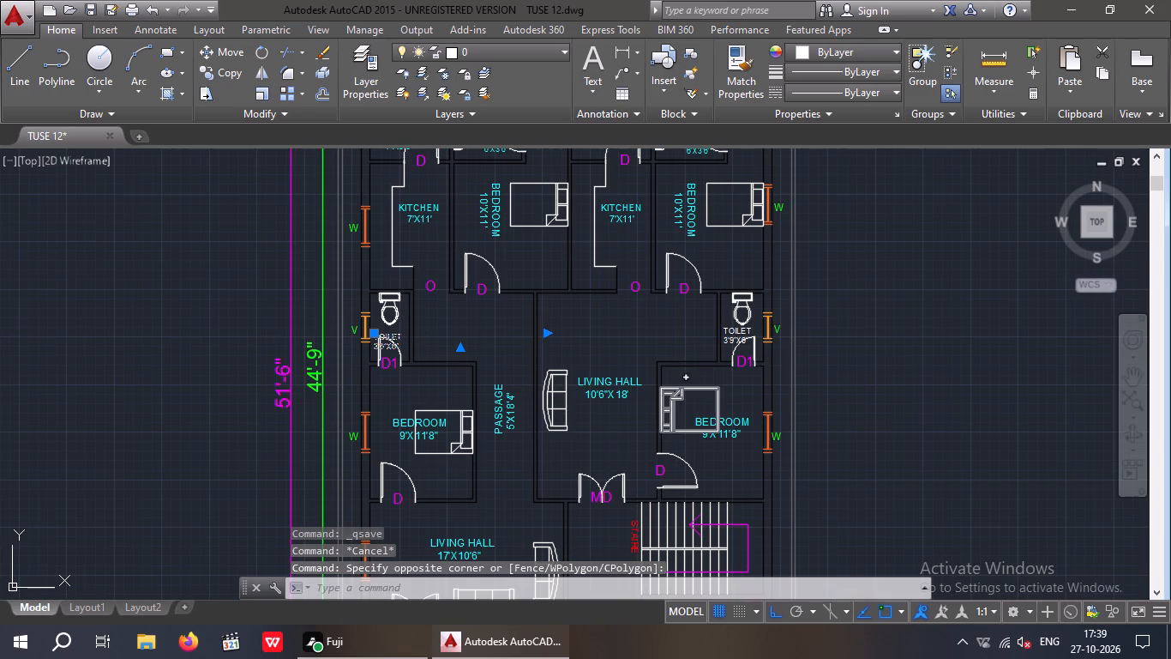
scroll(736, 342, "up", 4)
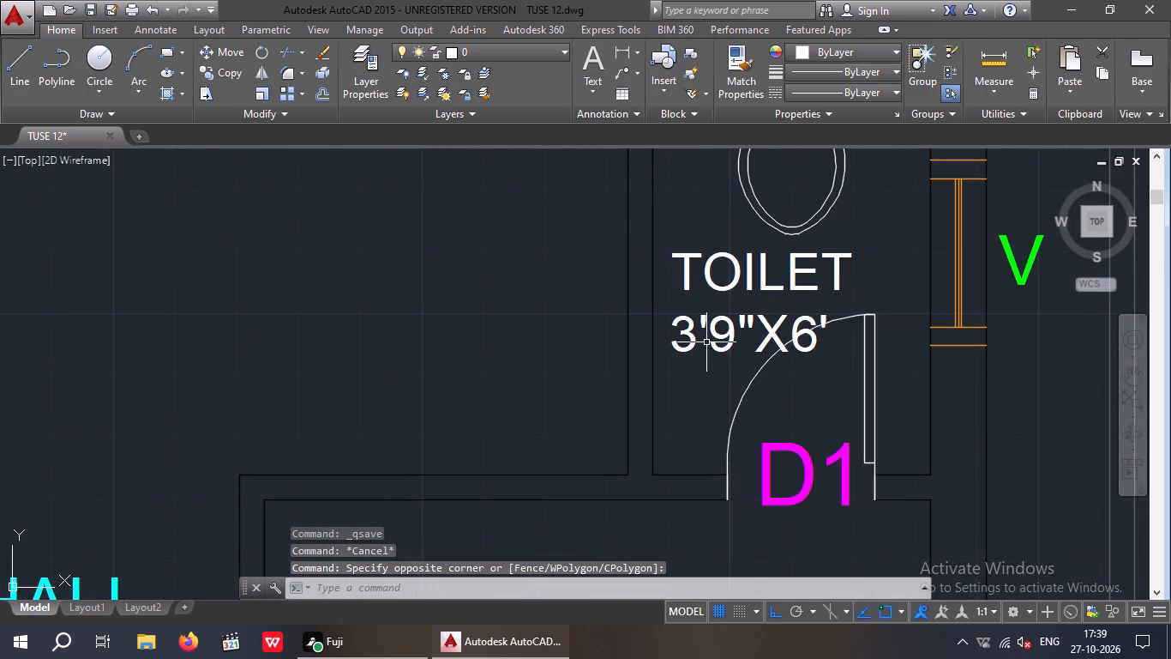
left_click(711, 367)
left_click(679, 319)
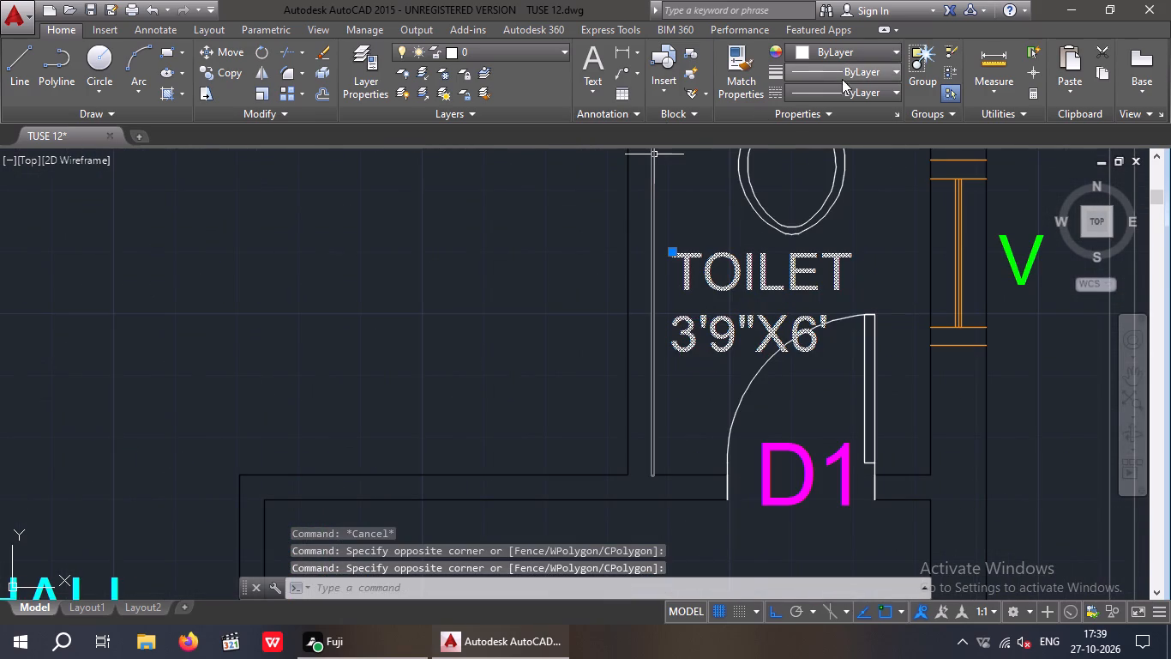
left_click(851, 55)
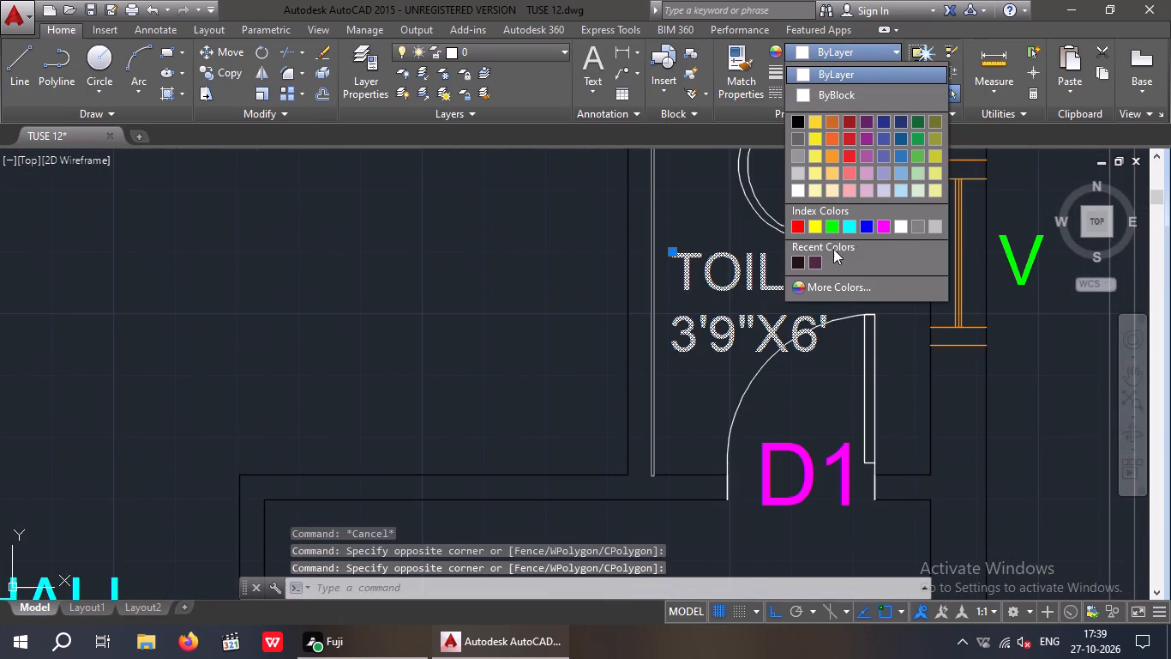
left_click(855, 223)
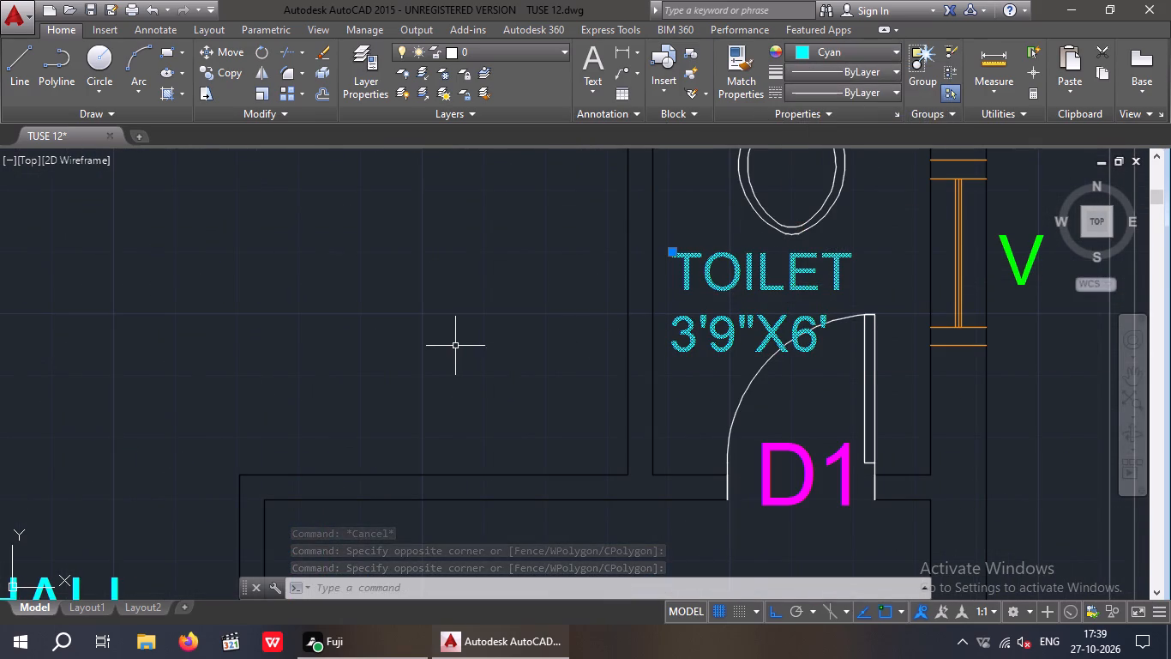
key("Escape")
key("Escape")
key("Escape")
Save the drawing with the recoloured toilet labels.
scroll(462, 339, "down", 3)
middle_click_drag(469, 346, 472, 346)
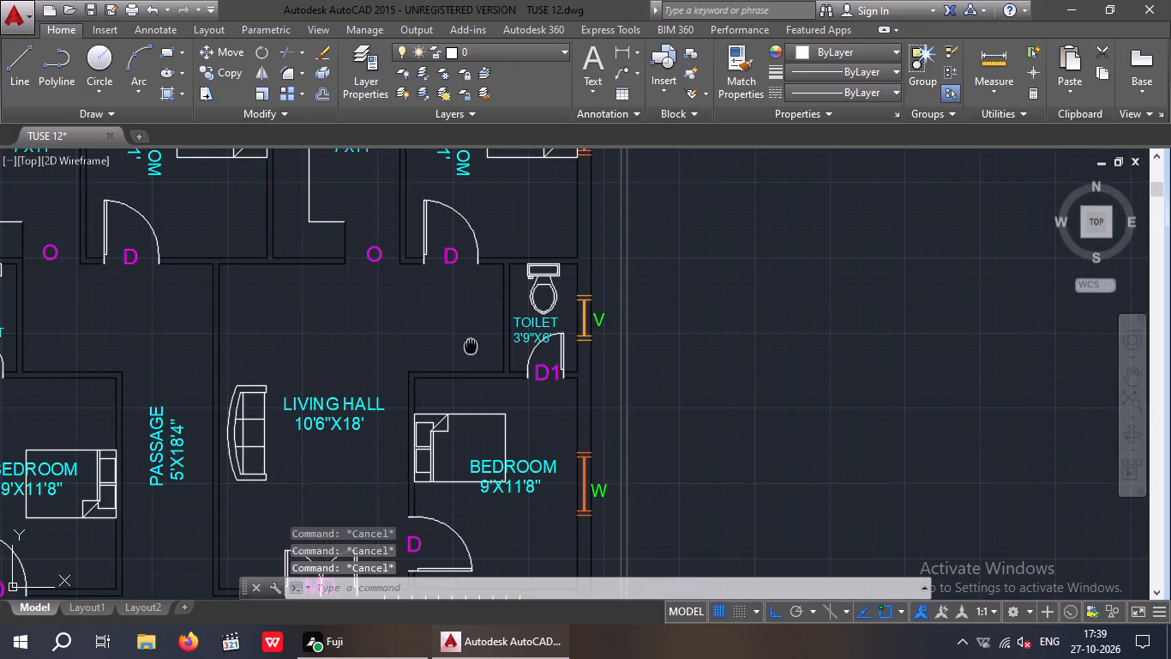
middle_click_drag(472, 346, 537, 342)
scroll(531, 340, "down", 2)
middle_click_drag(535, 347, 556, 319)
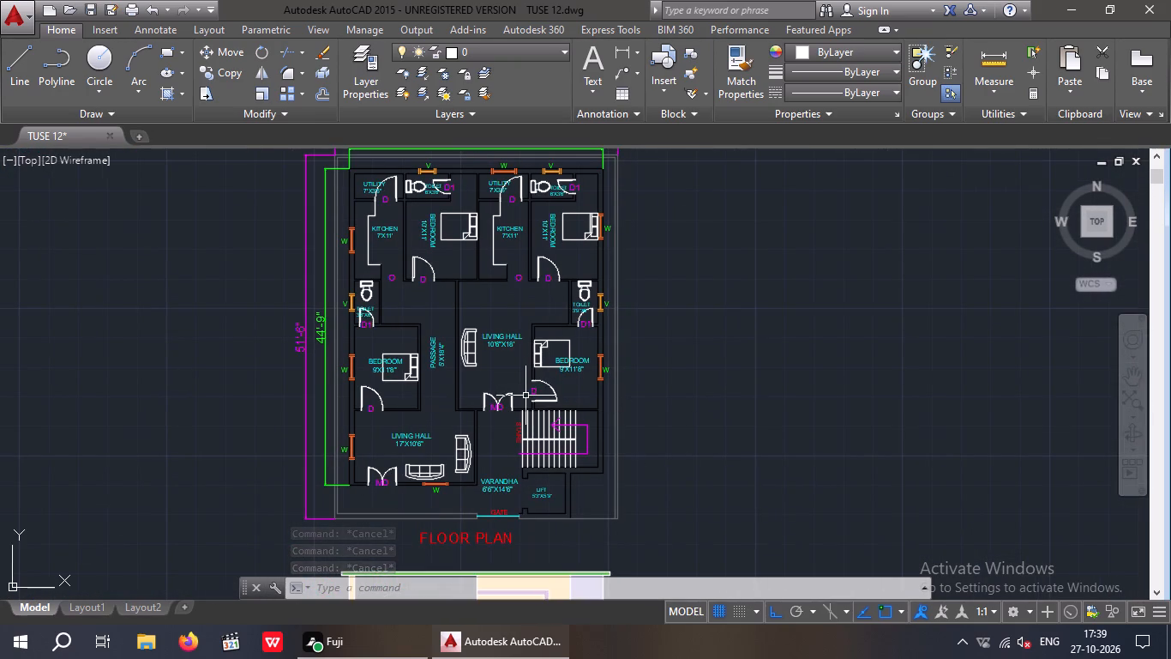
key("ctrl+s")
key("ctrl+s")
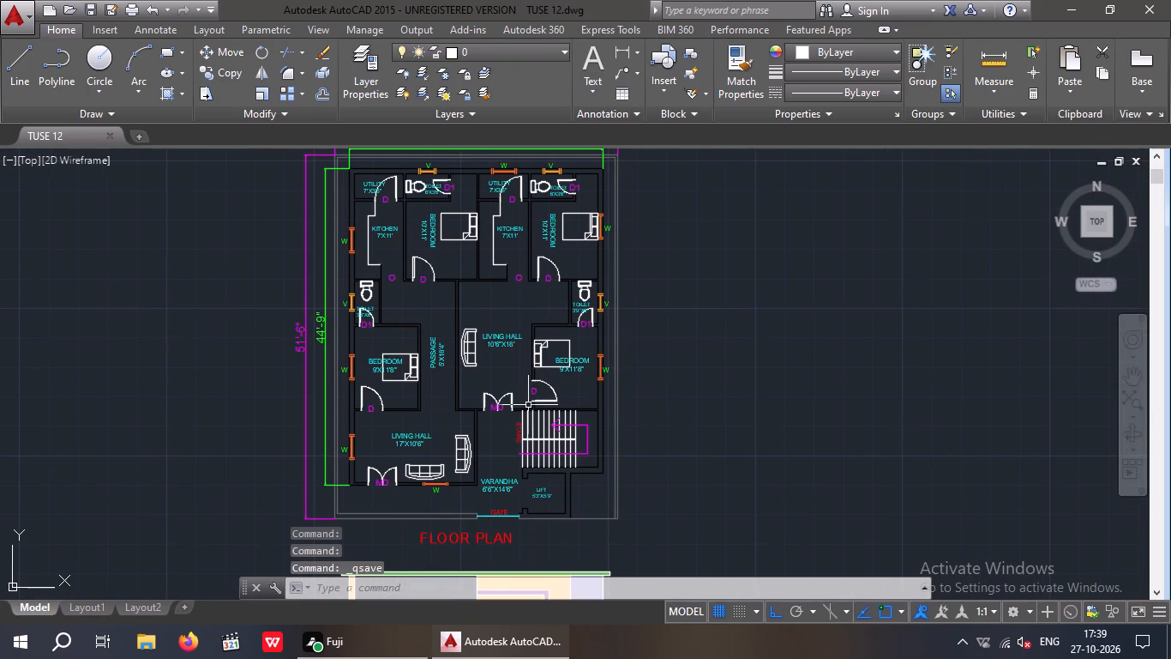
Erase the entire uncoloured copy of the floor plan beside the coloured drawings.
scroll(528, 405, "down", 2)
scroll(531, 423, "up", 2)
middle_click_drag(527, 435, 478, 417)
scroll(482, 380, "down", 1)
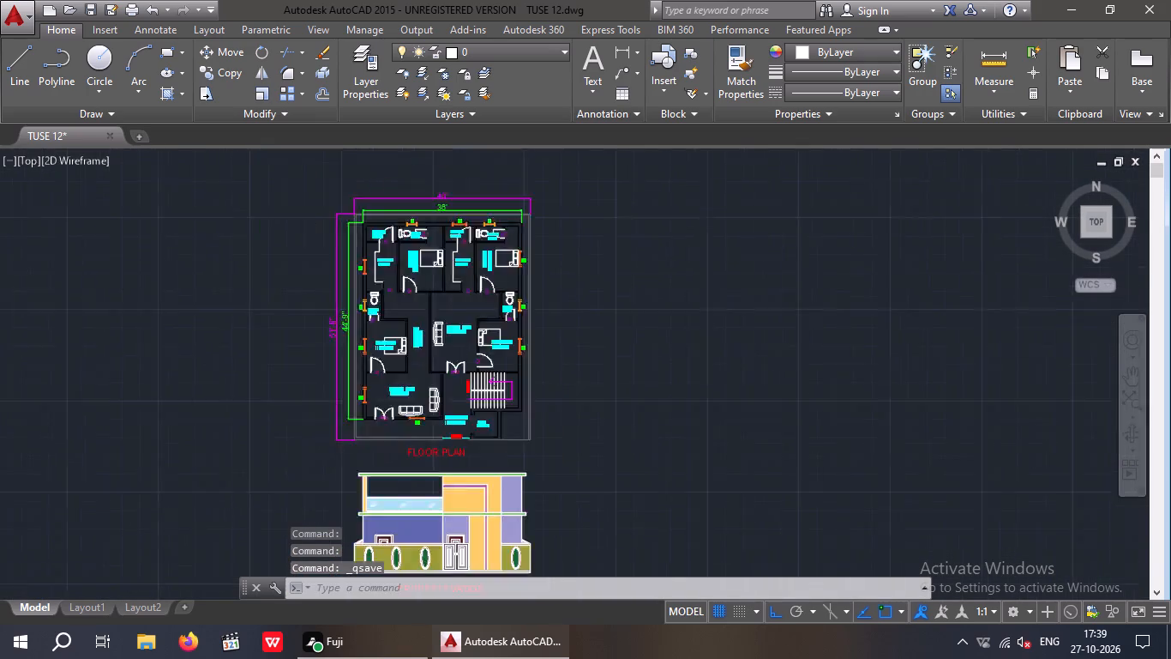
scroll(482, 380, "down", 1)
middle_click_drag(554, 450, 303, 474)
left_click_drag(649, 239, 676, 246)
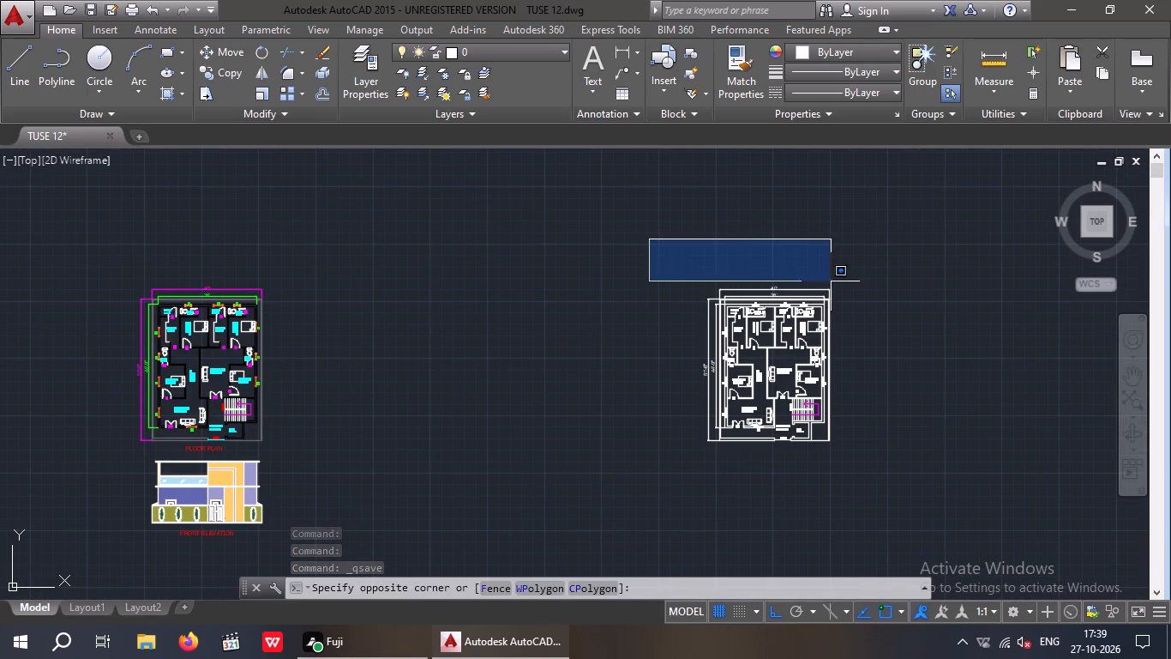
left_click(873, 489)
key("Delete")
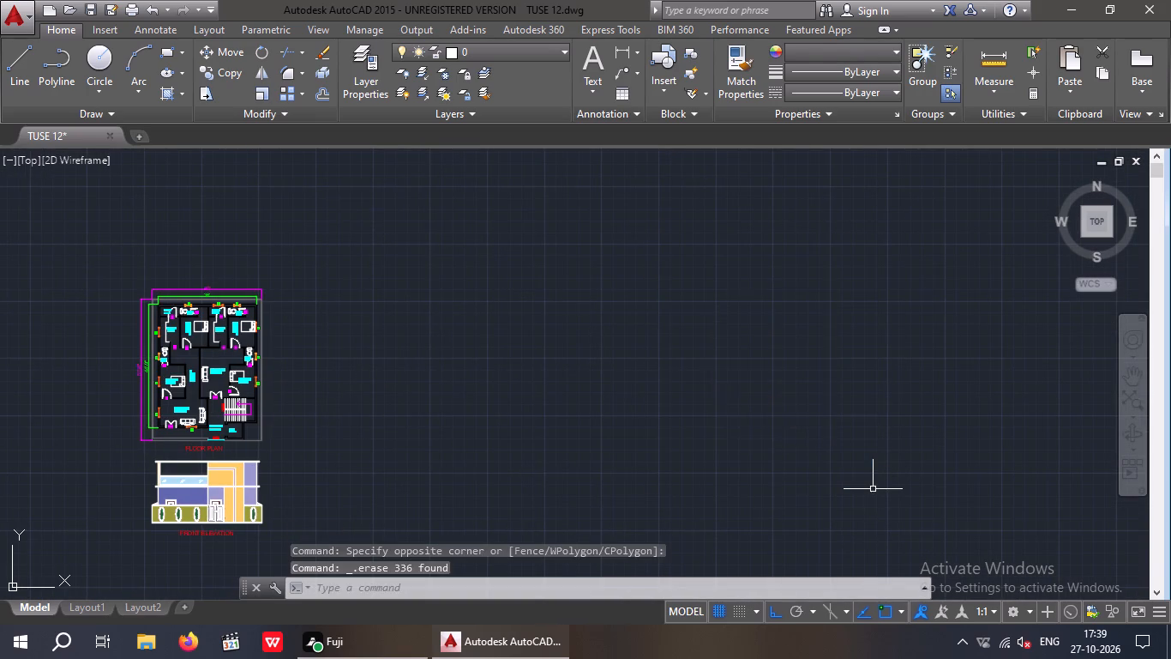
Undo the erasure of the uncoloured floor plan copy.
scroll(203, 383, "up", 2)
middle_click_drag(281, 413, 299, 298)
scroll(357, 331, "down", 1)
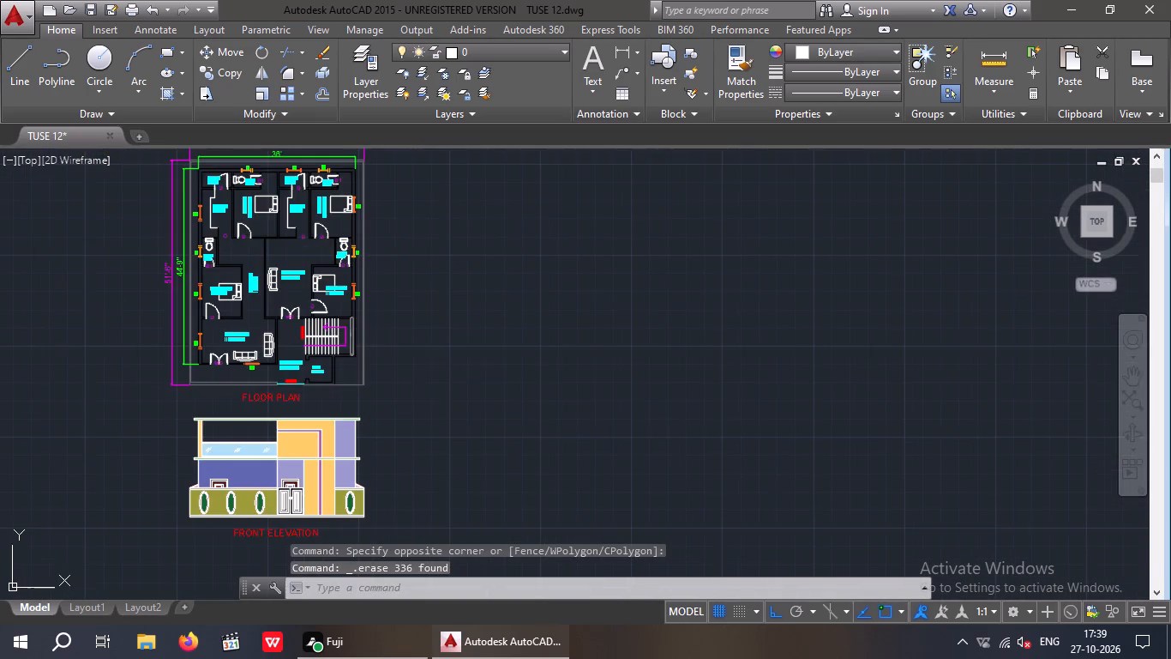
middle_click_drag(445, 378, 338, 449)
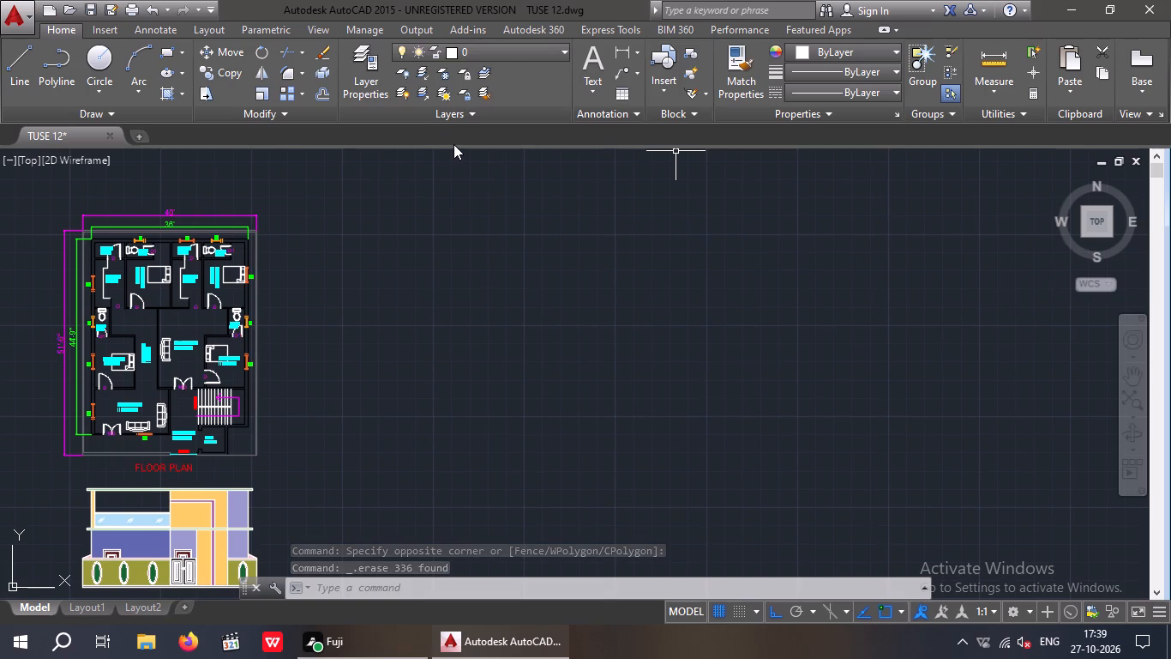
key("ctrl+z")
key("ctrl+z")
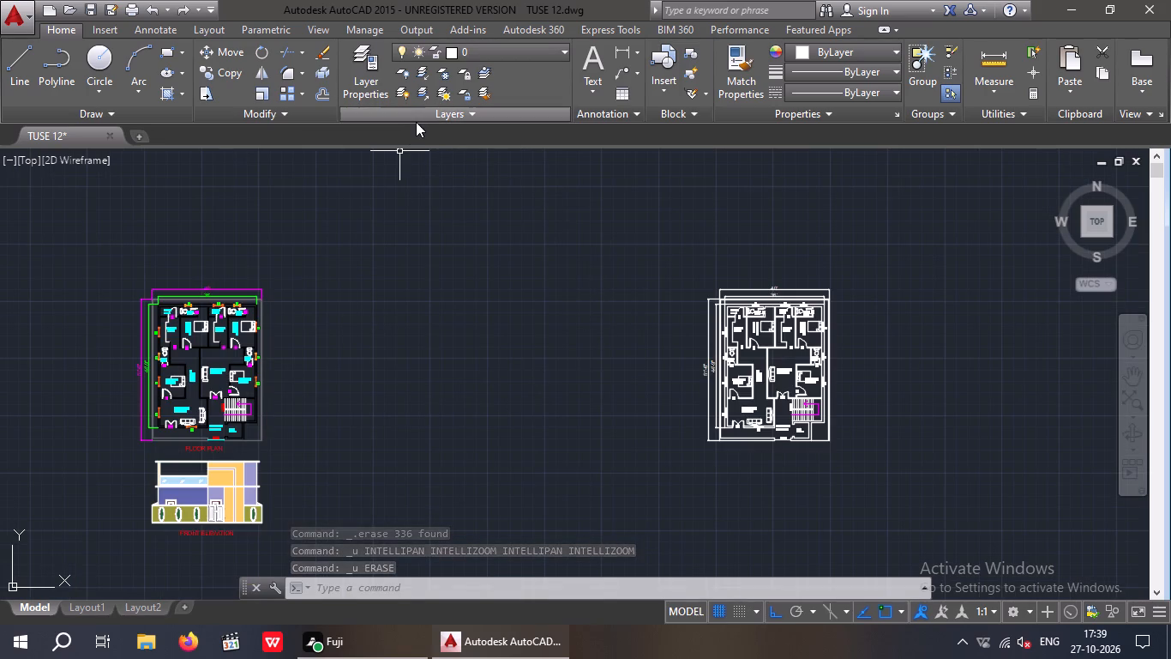
Add multiline text reading MAIN DOOR (MD) = 4'X7' at 12" height in the empty space between the two floor plans.
left_click(591, 64)
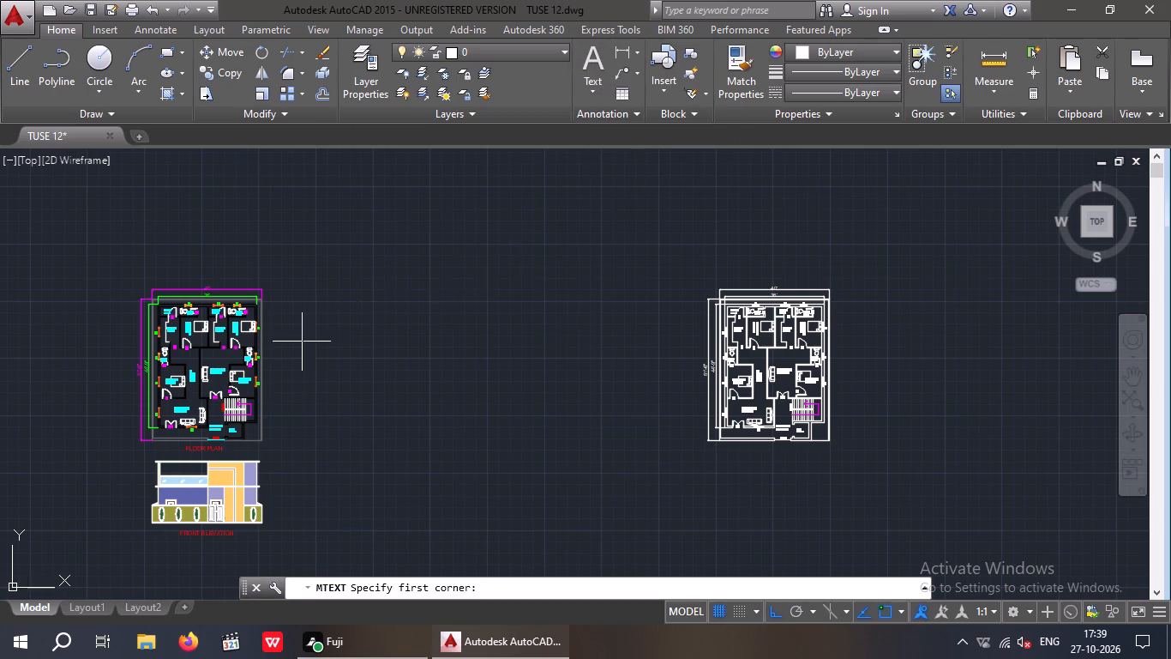
scroll(301, 342, "up", 1)
left_click(321, 284)
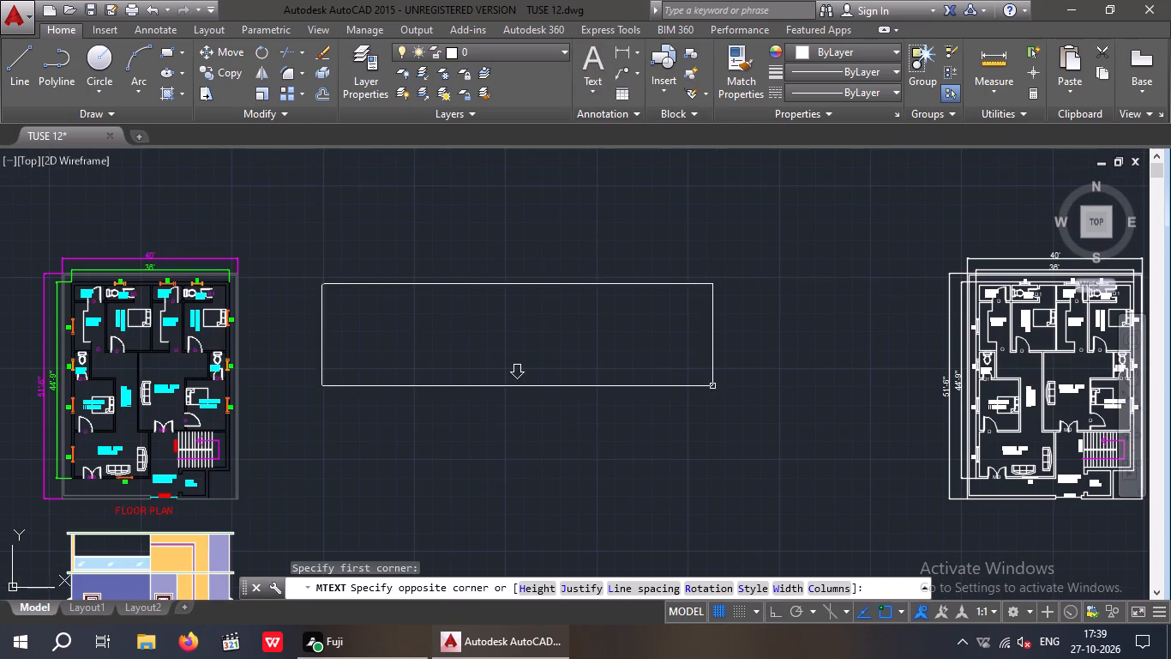
left_click(718, 384)
left_click(190, 77)
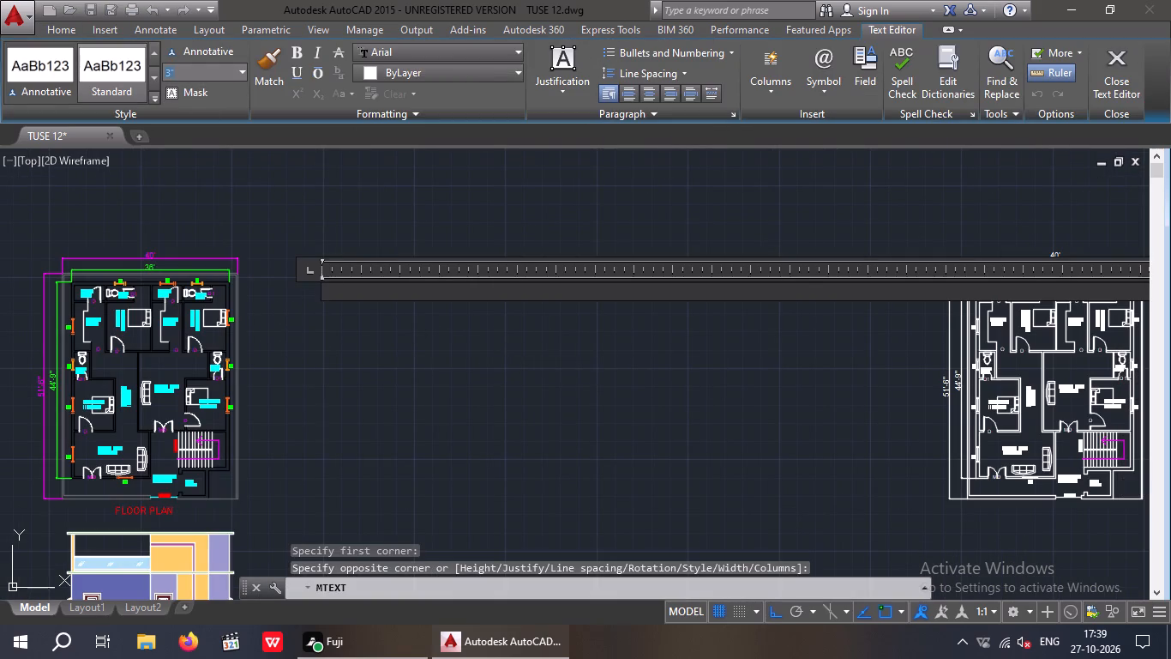
key("1")
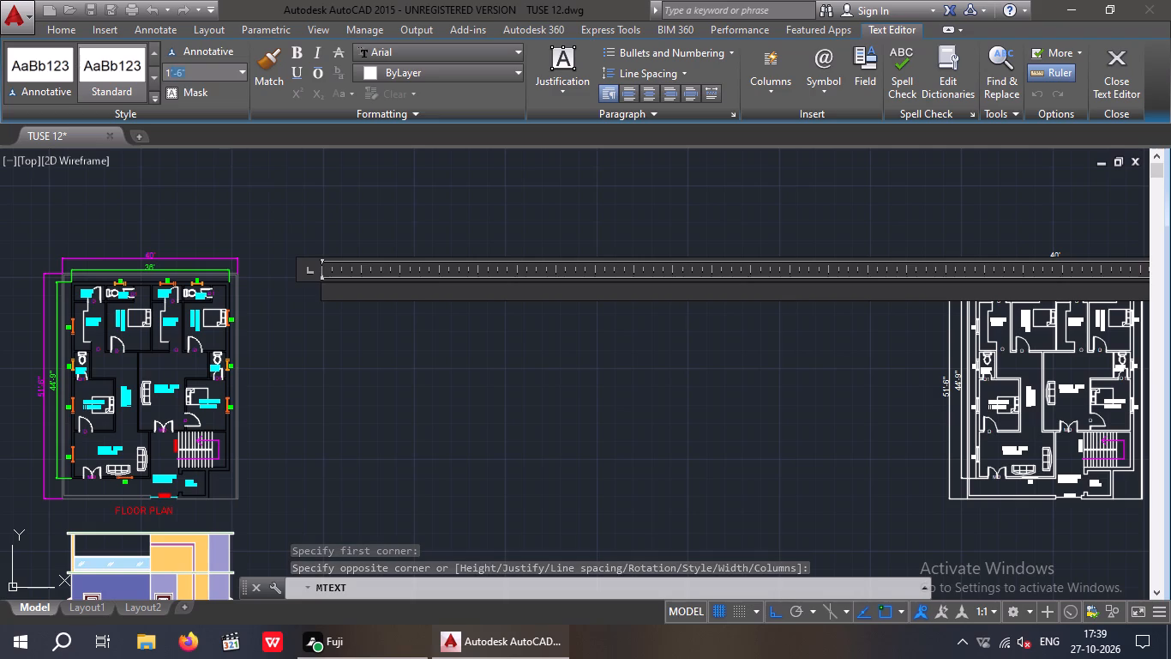
type("2\"")
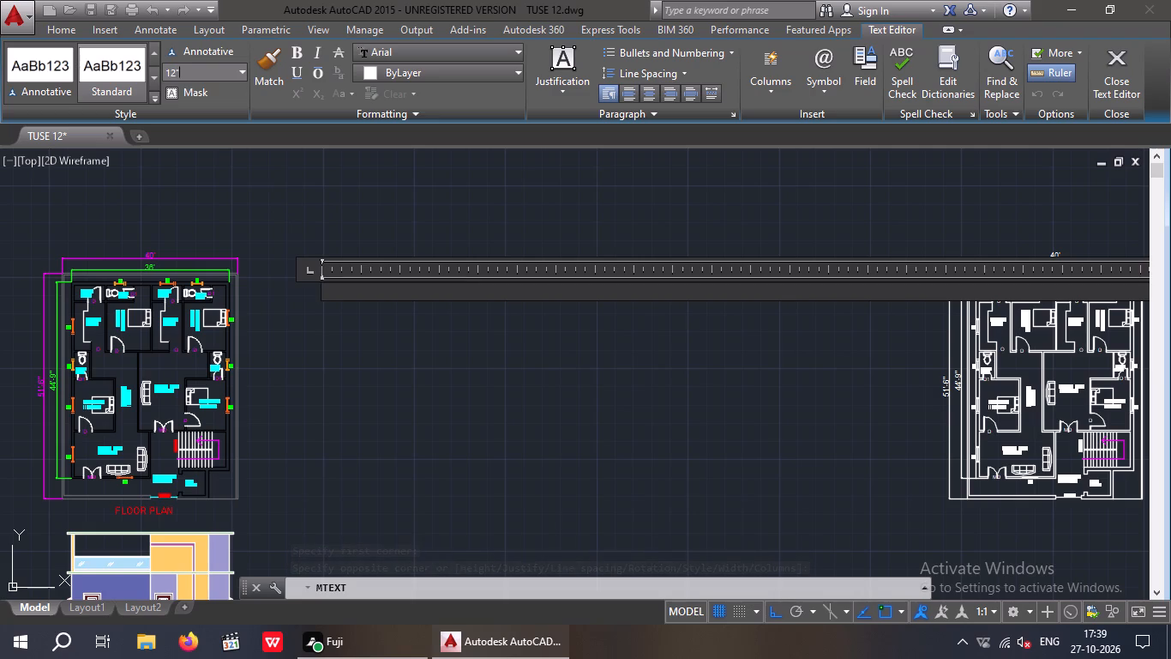
key("Return")
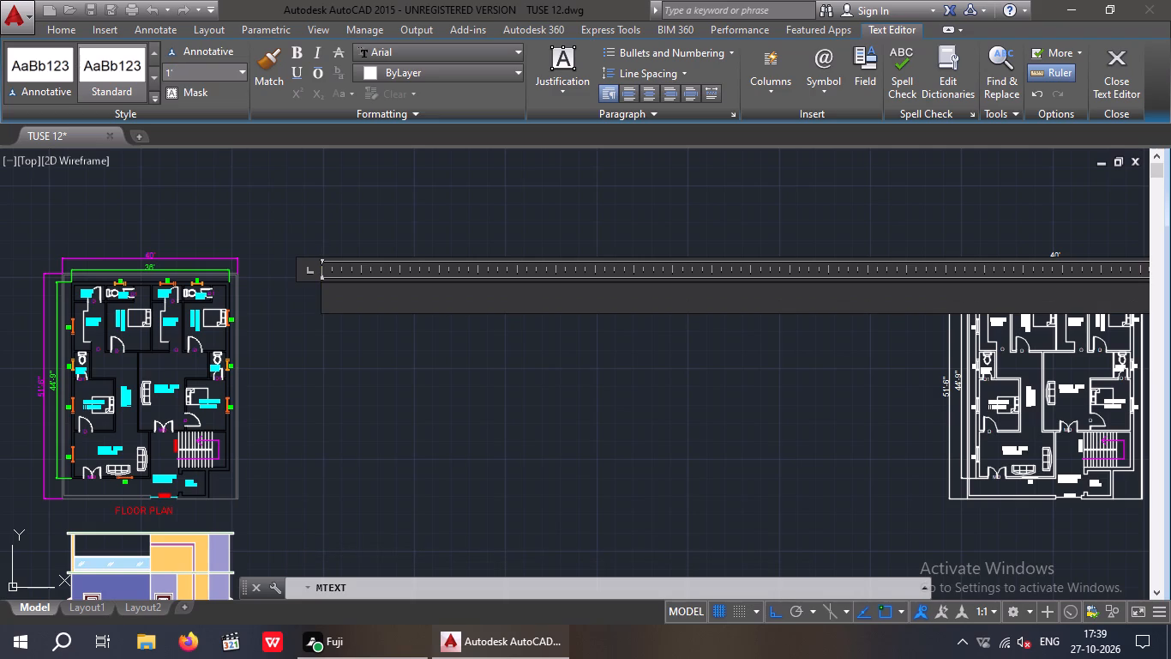
type("MA")
type("IN")
key("space")
type("DOOR")
key("space")
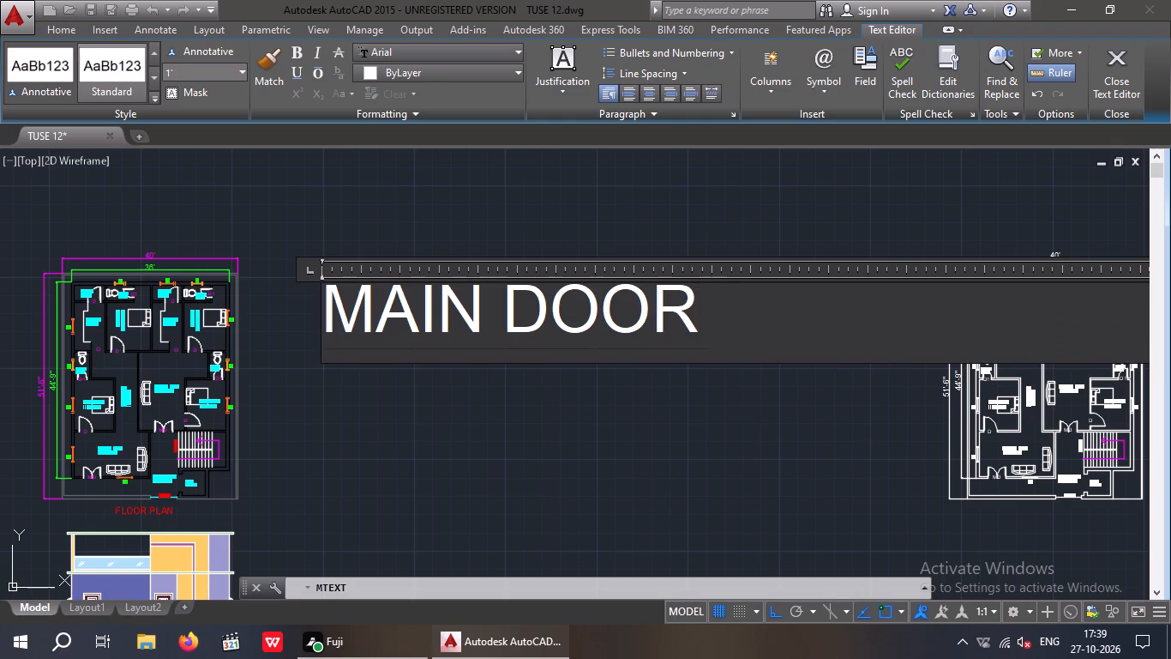
key("shift+parenleft")
type("MD")
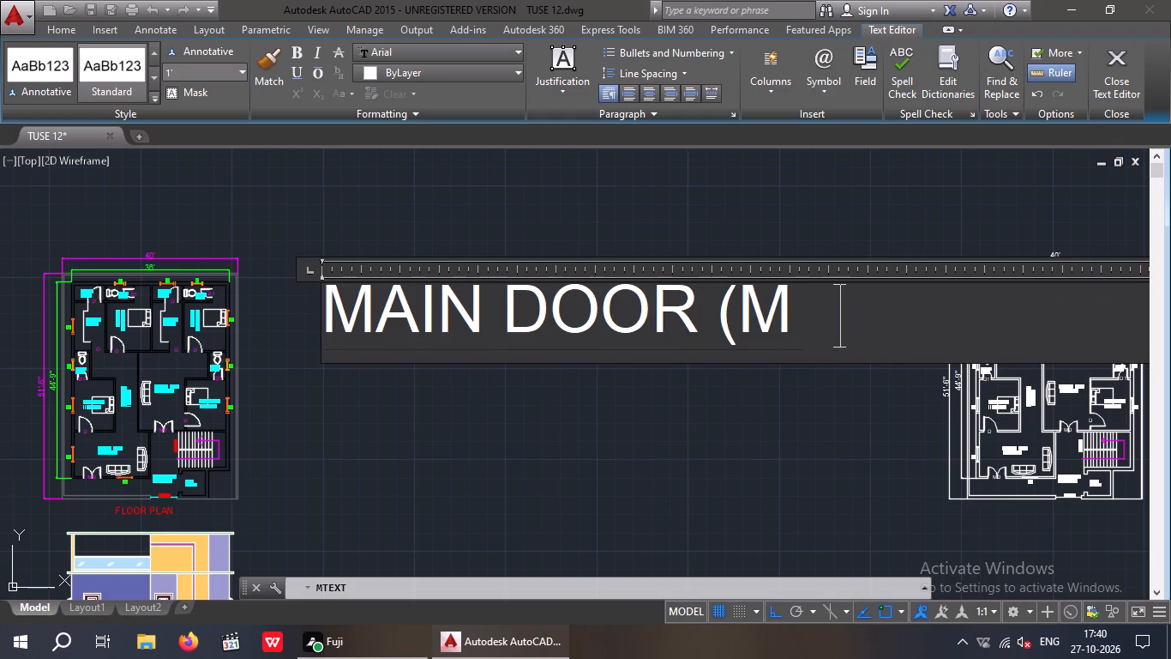
type(")")
key("space")
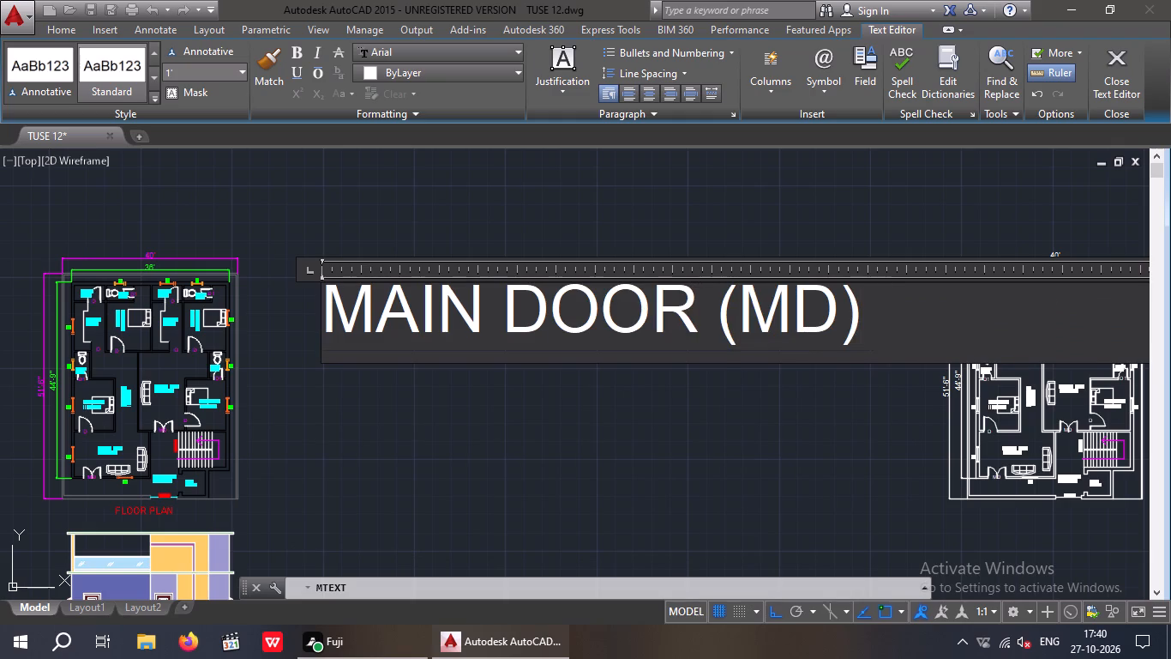
key("equal")
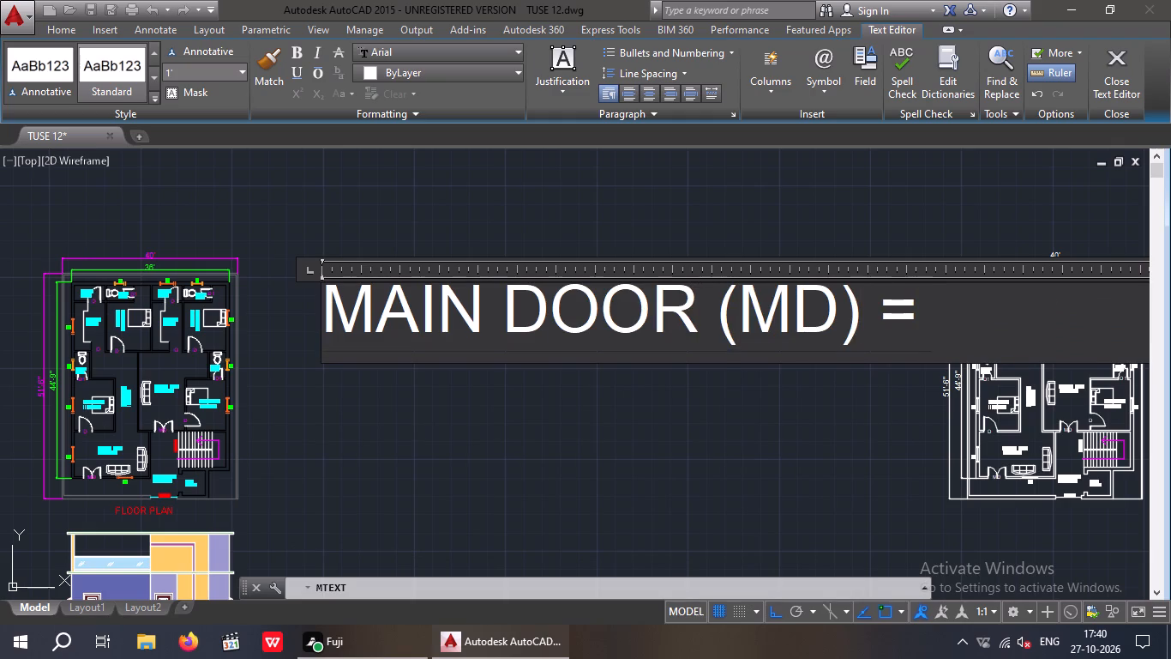
key("space")
type("4'")
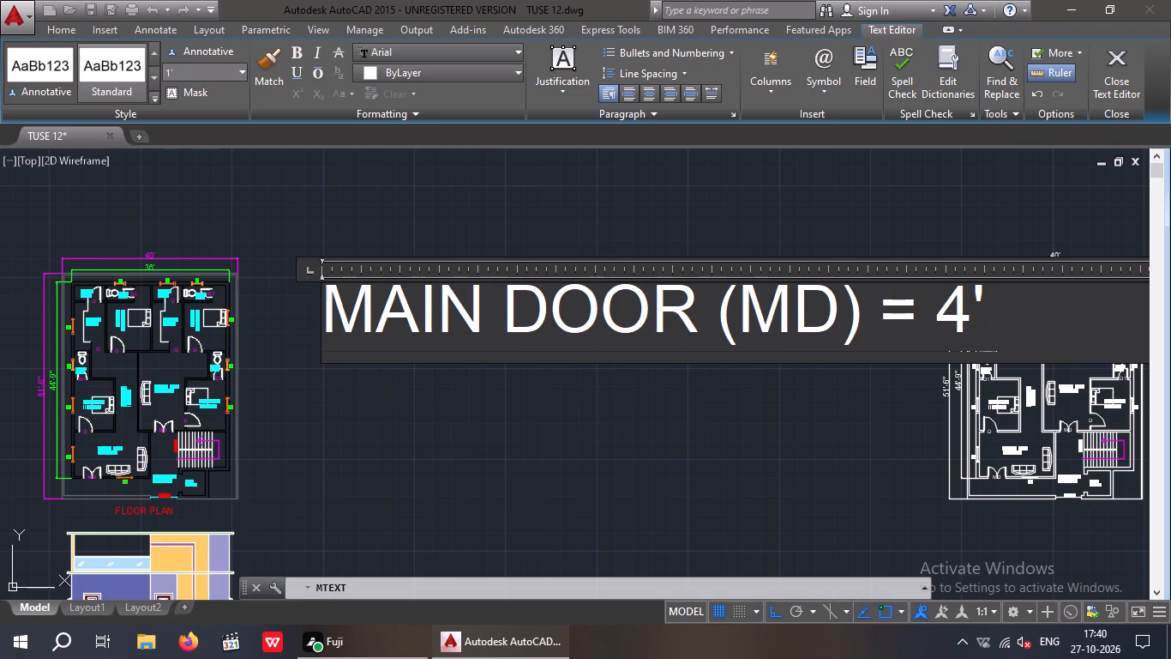
type("7'")
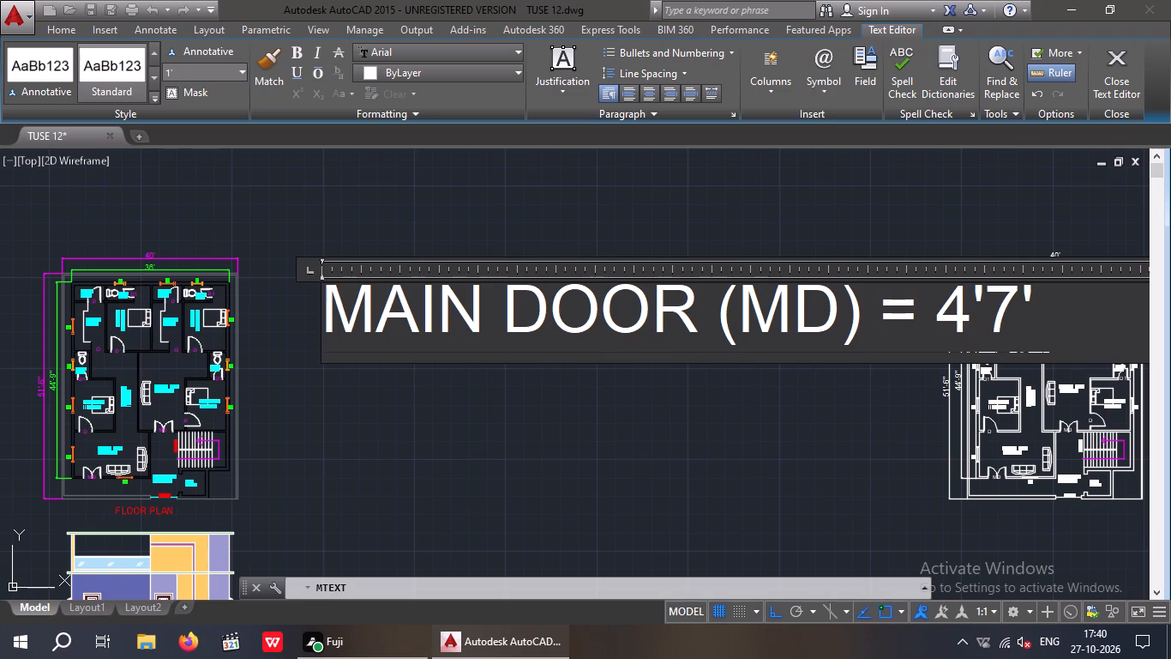
key("Left")
key("Left")
key("x")
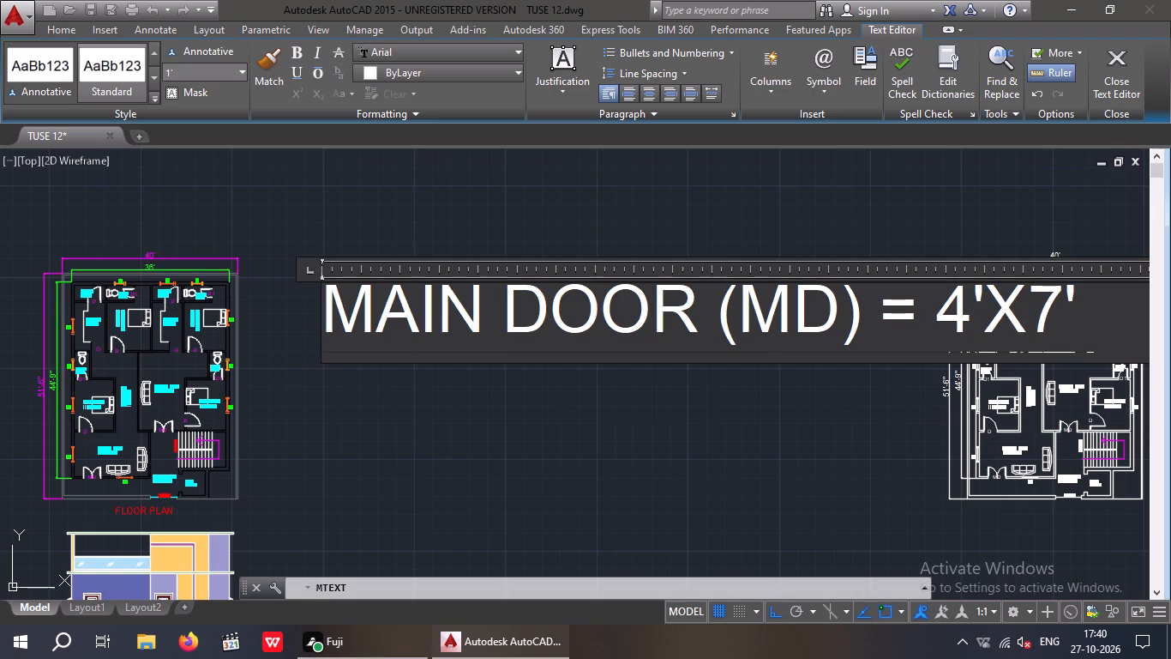
left_click(557, 512)
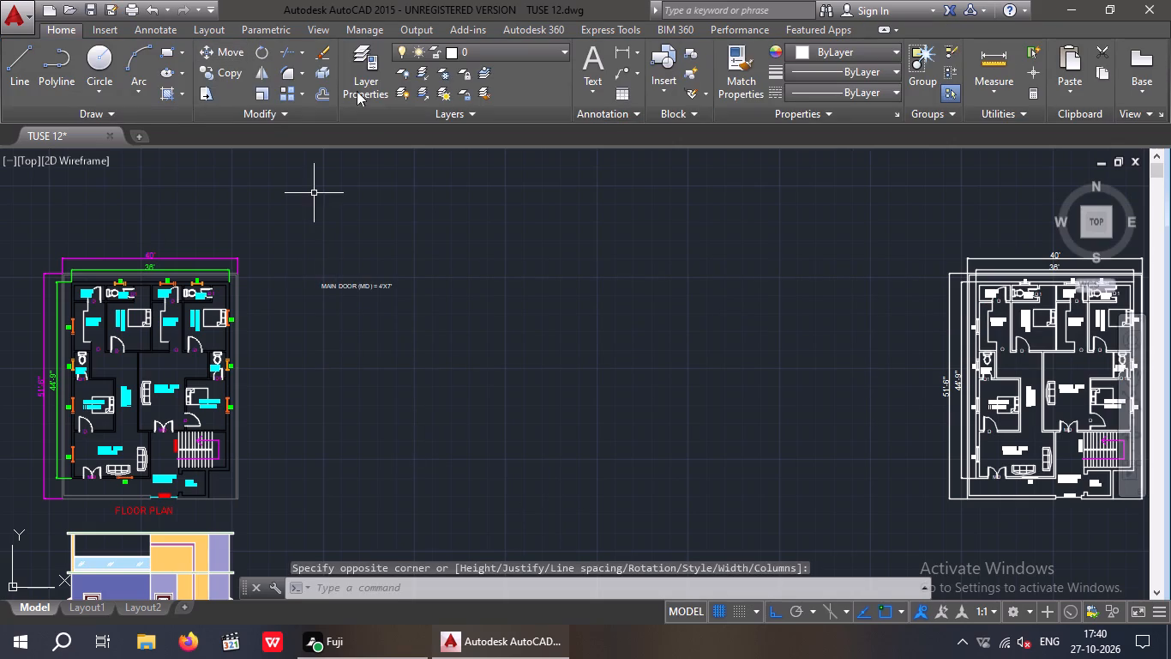
Add multiline text reading DOOR (D) = 3'X7' at 12" height directly below the MAIN DOOR (MD) line.
scroll(334, 311, "up", 4)
middle_click_drag(358, 380, 358, 420)
scroll(404, 277, "down", 1)
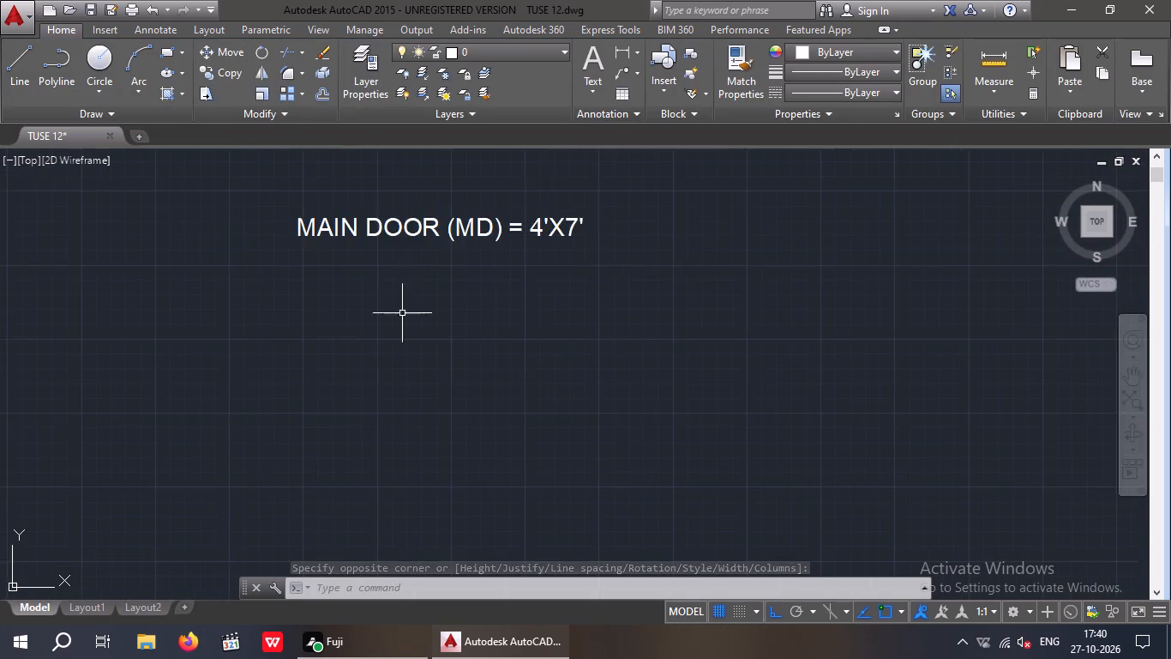
middle_click_drag(402, 331, 382, 402)
left_click(593, 58)
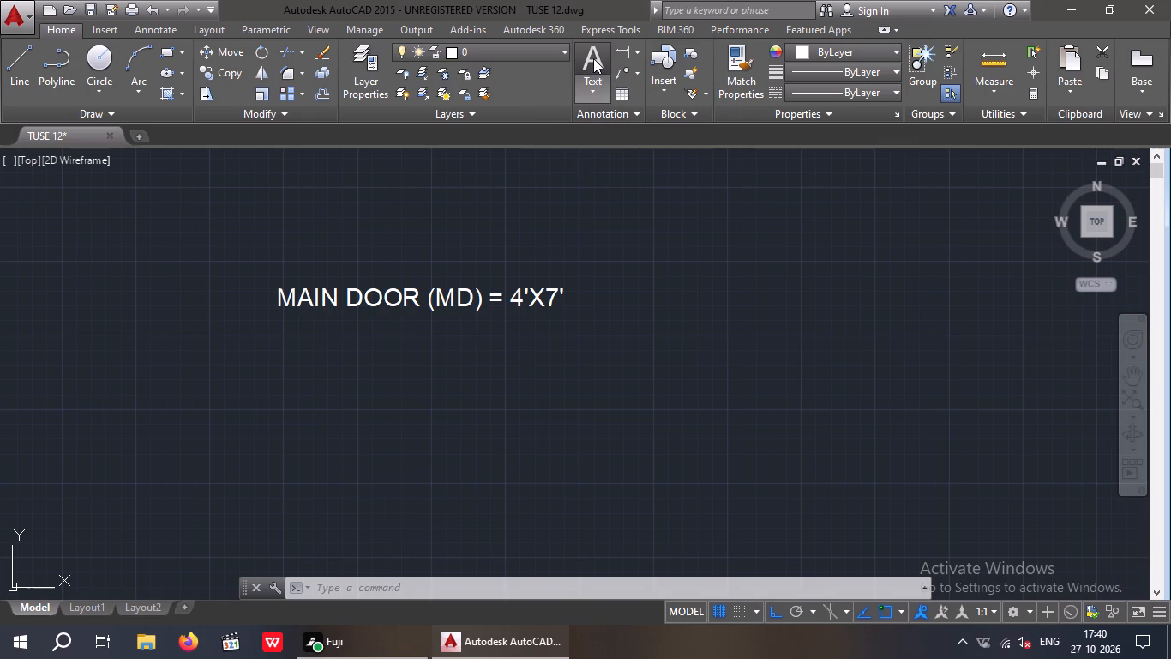
left_click(281, 341)
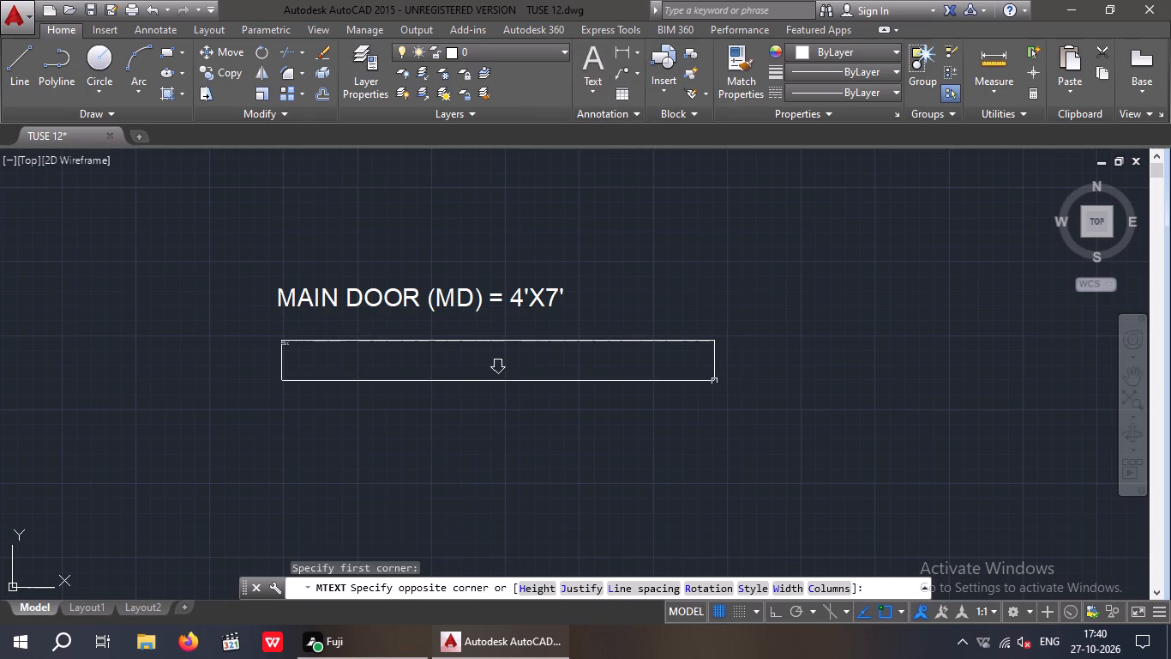
left_click(714, 381)
left_click(183, 73)
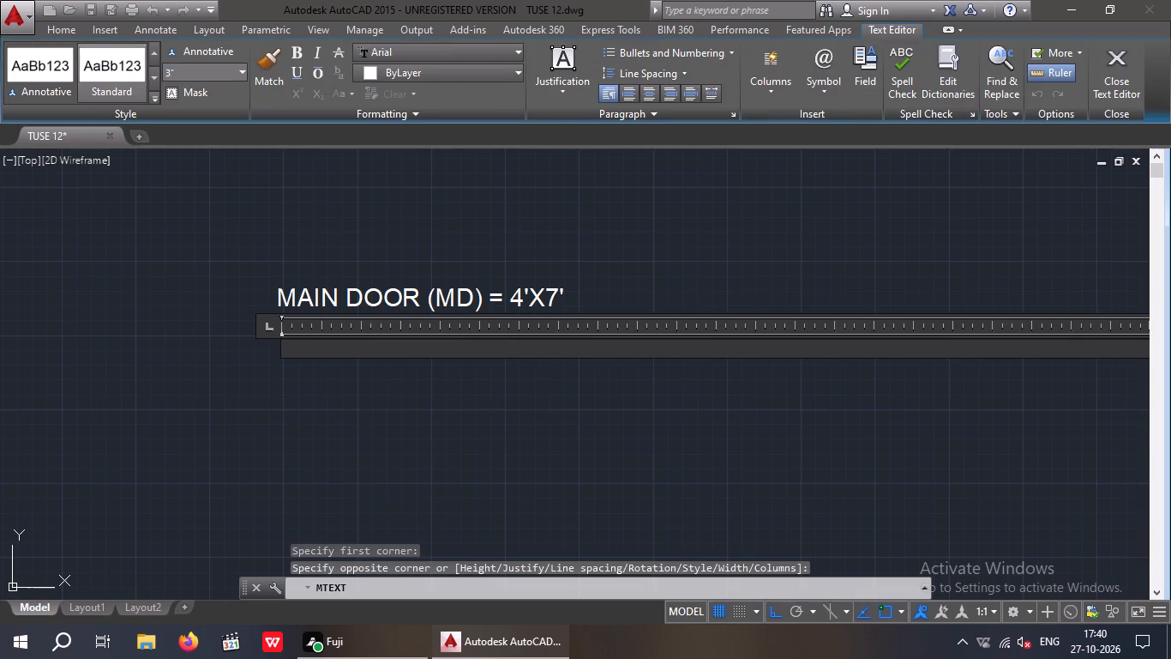
type("12")
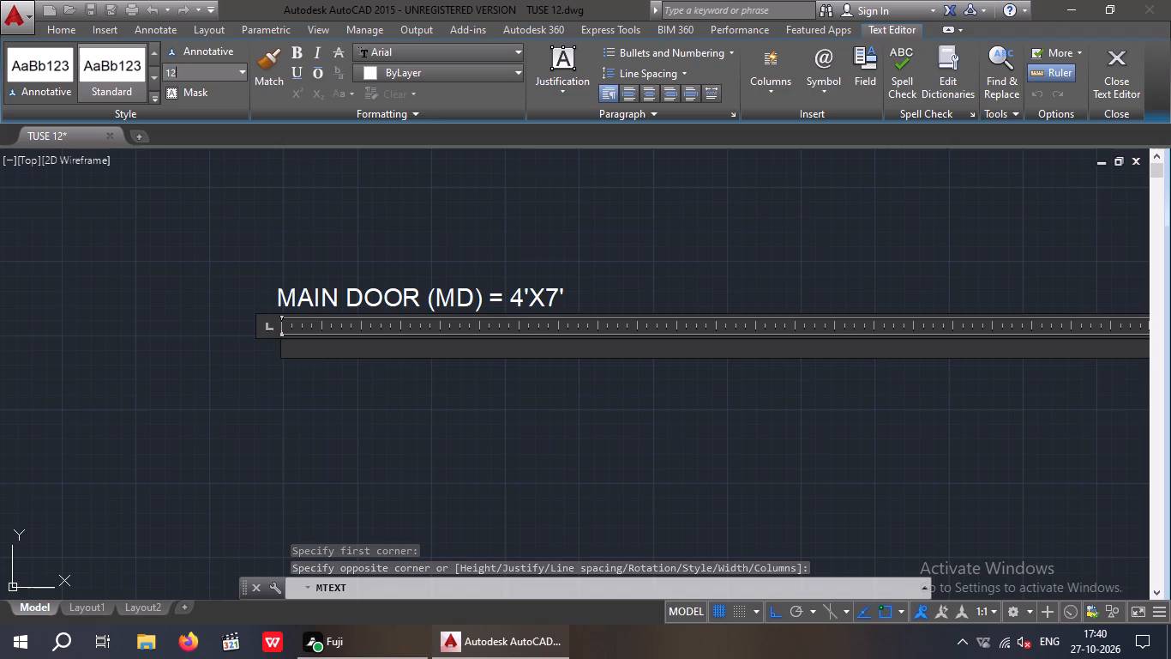
key("shift+quotedbl")
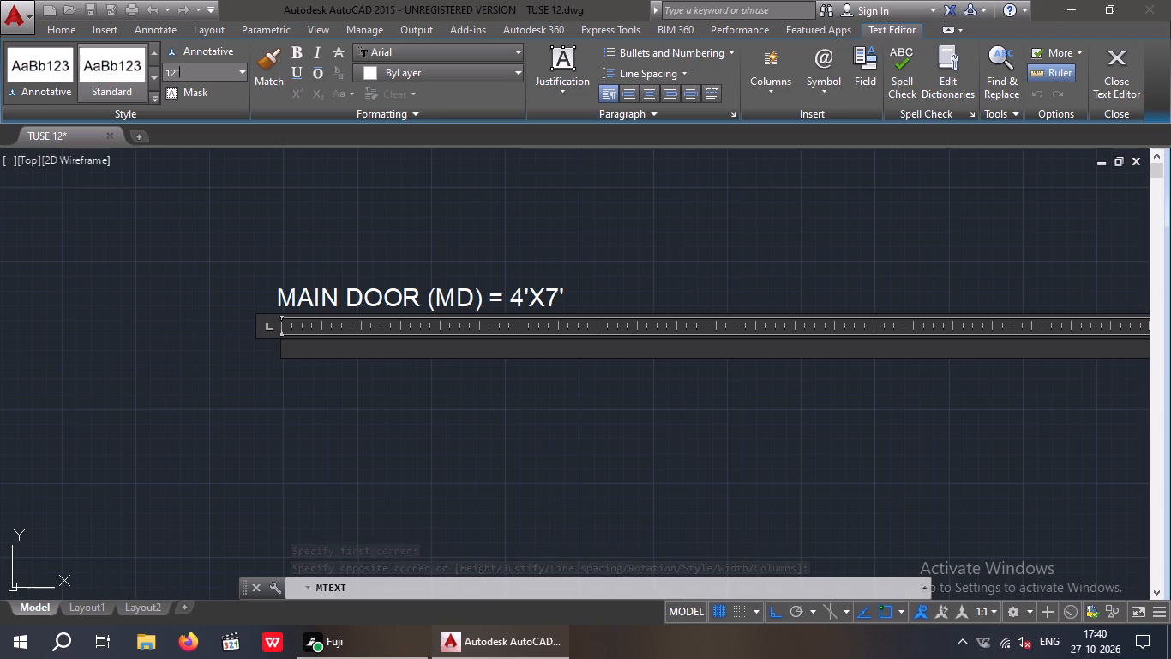
key("Return")
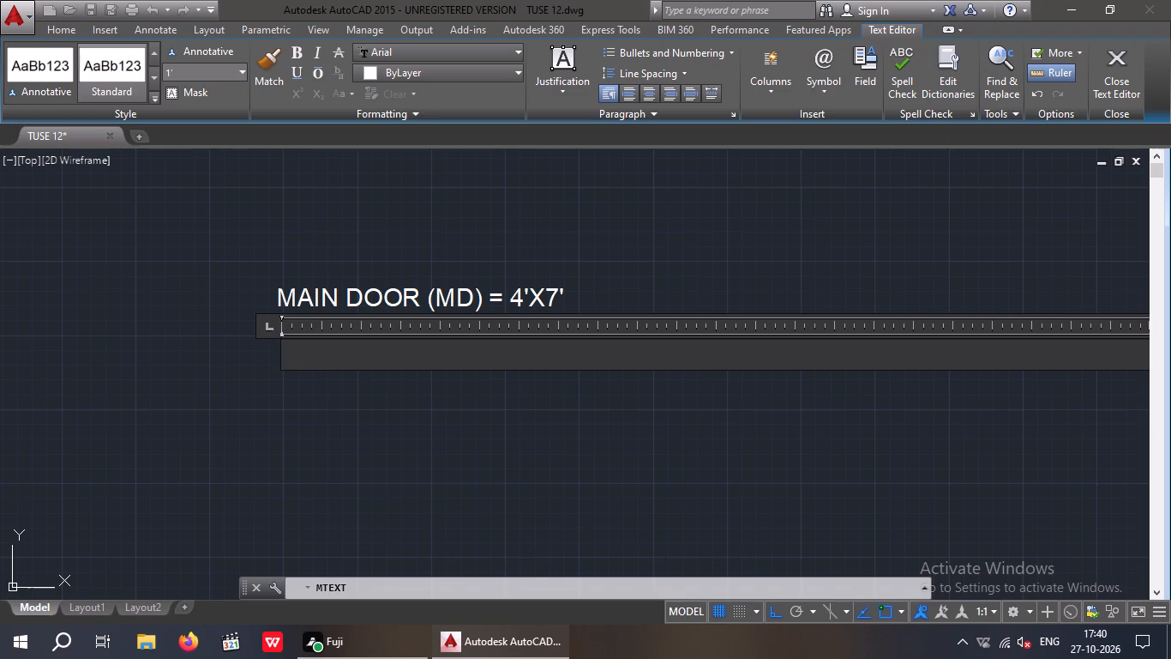
type("DOO")
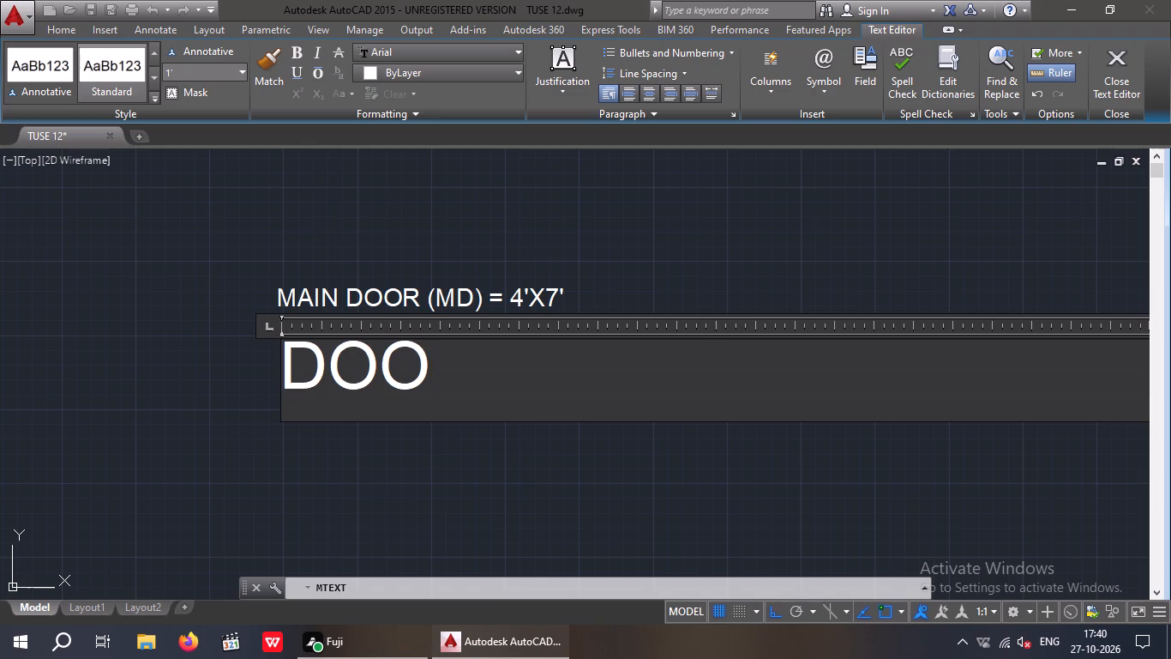
key("r")
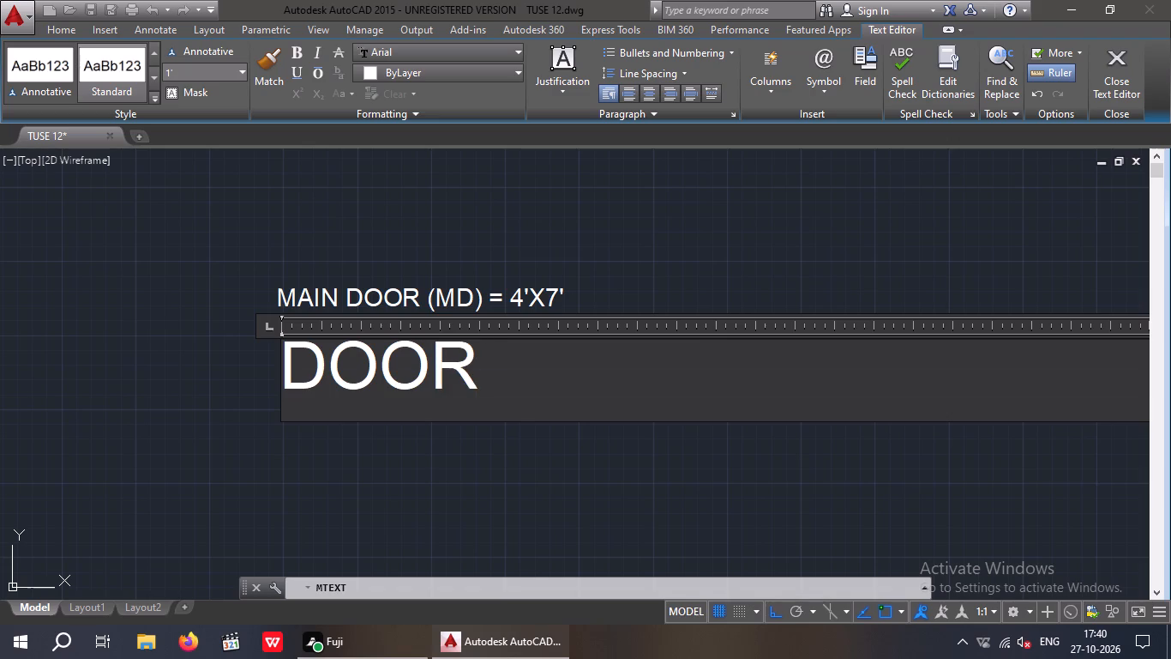
key("space")
key("shift+parenleft")
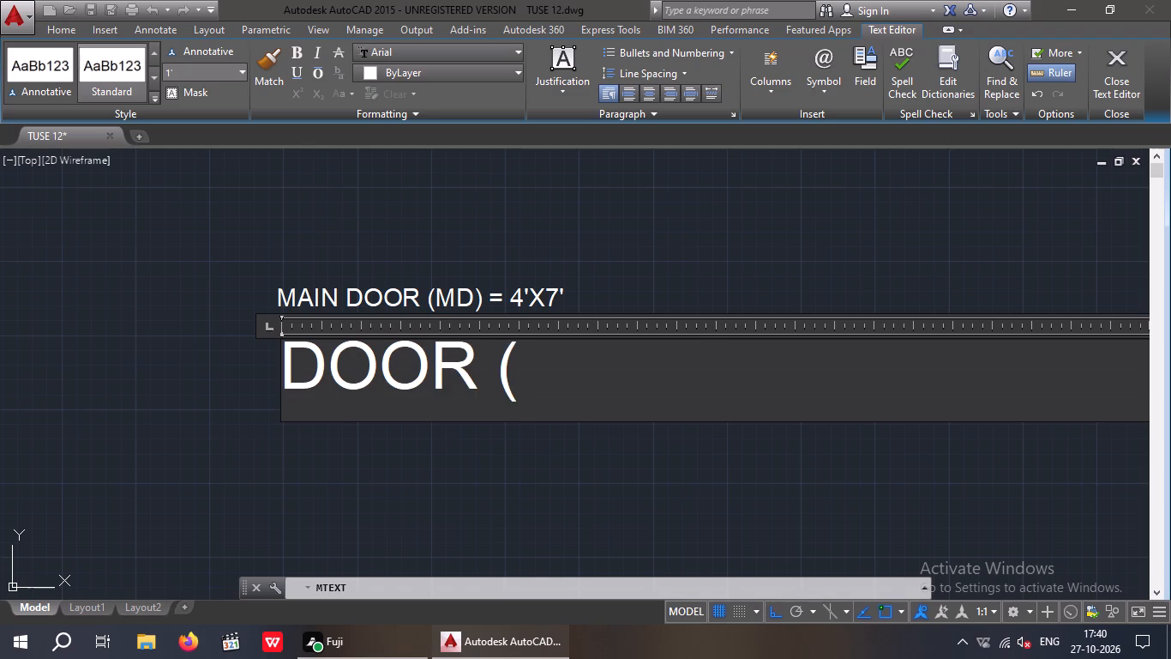
key("d")
key("shift+parenright")
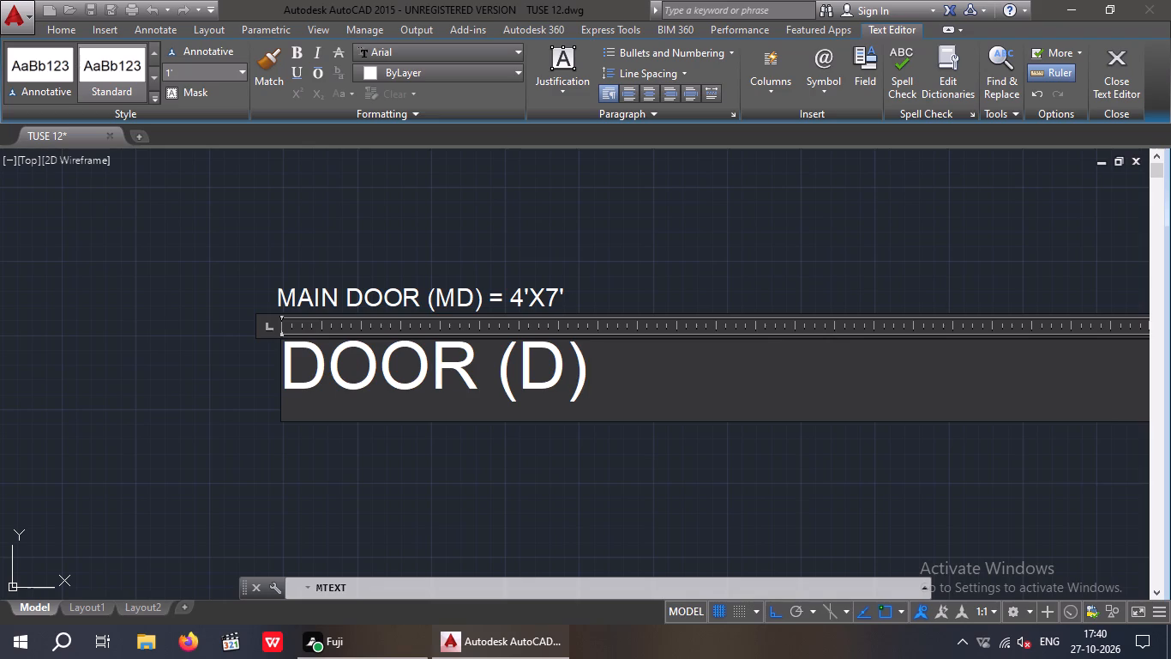
key("space")
type("=")
key("space")
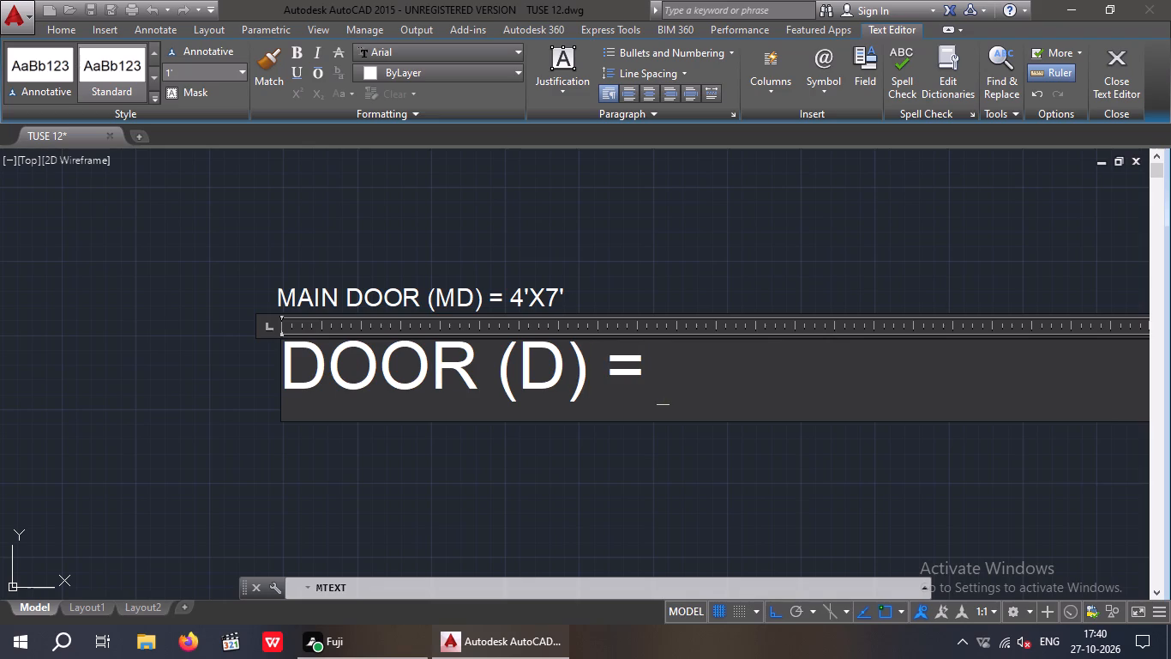
key("3")
key("apostrophe")
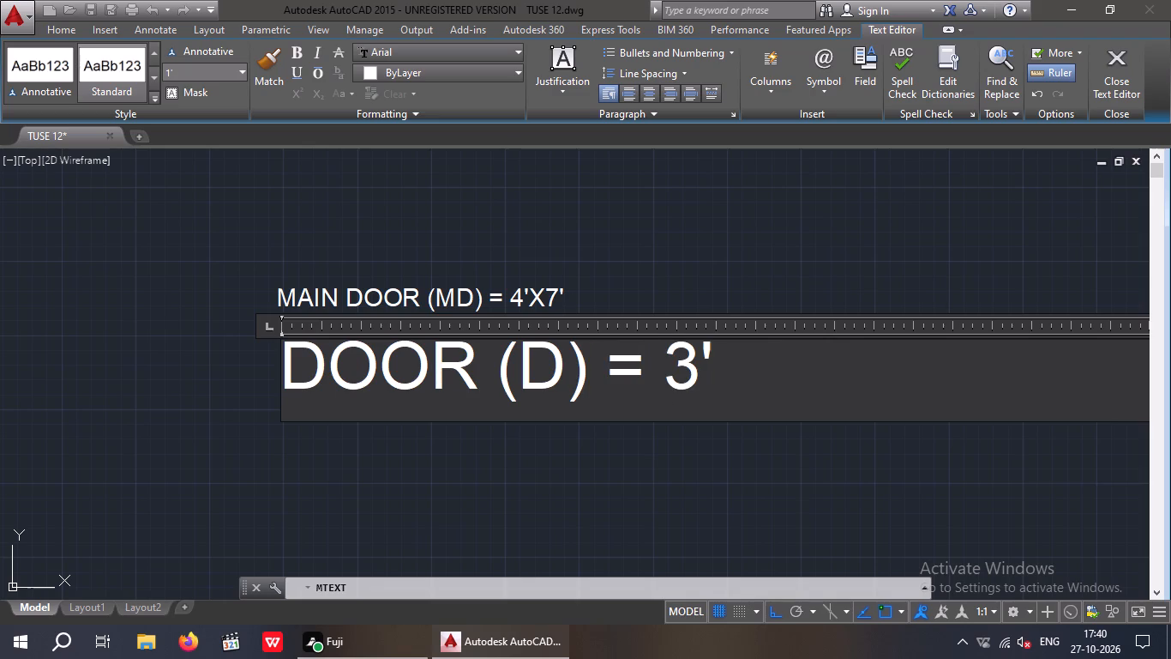
type("7'")
key("Left")
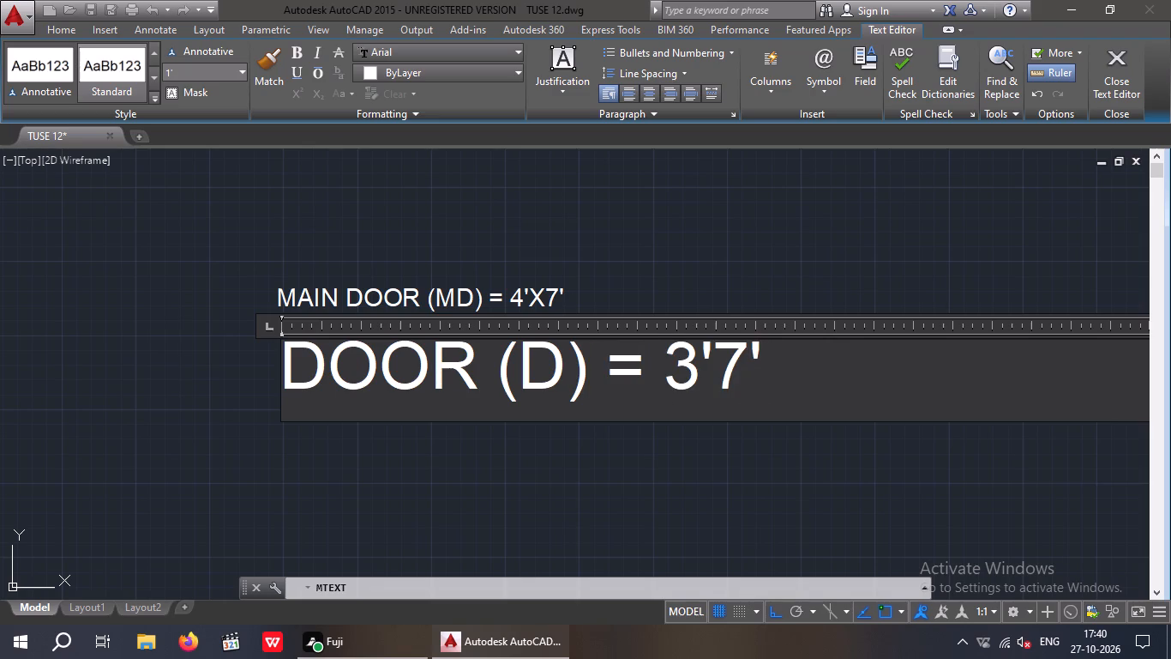
key("Left")
key("x")
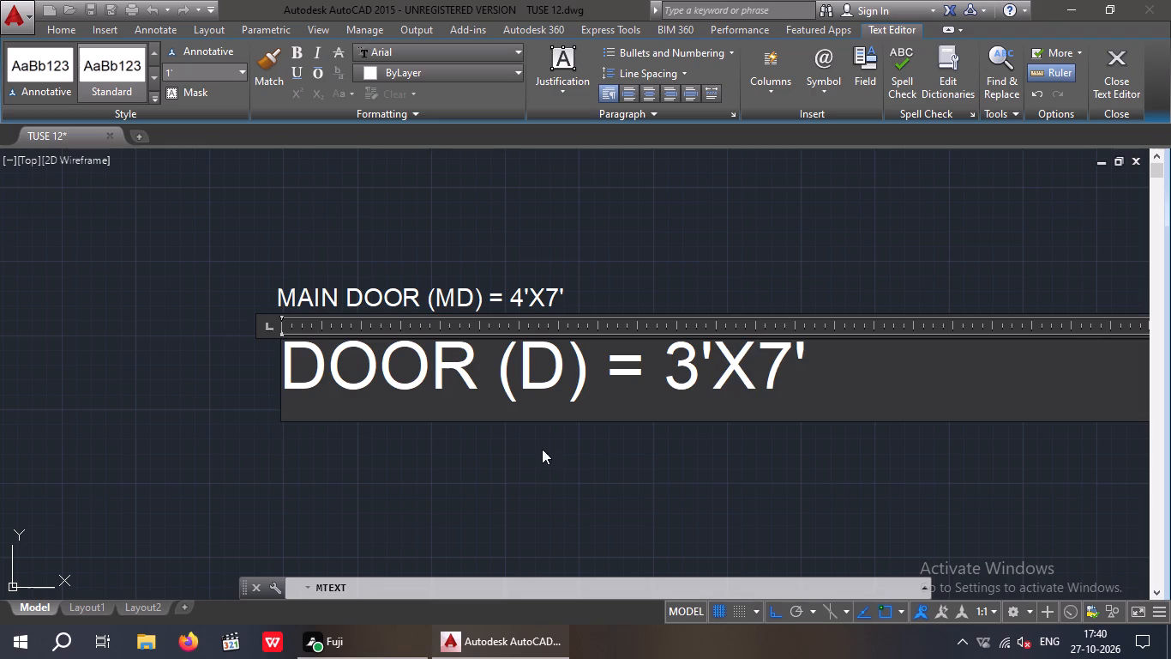
left_click(478, 471)
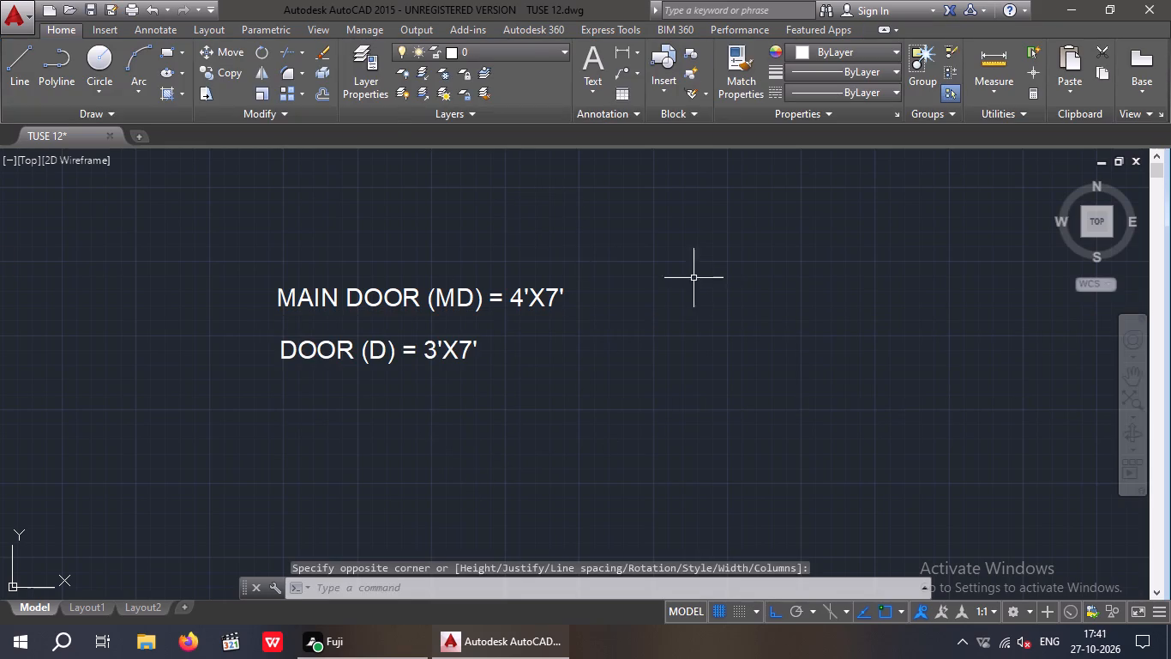
Add multiline text reading DOOR (D1) = 2'X7' at 12" height directly below the DOOR (D) line.
left_click(596, 61)
scroll(279, 403, "up", 1)
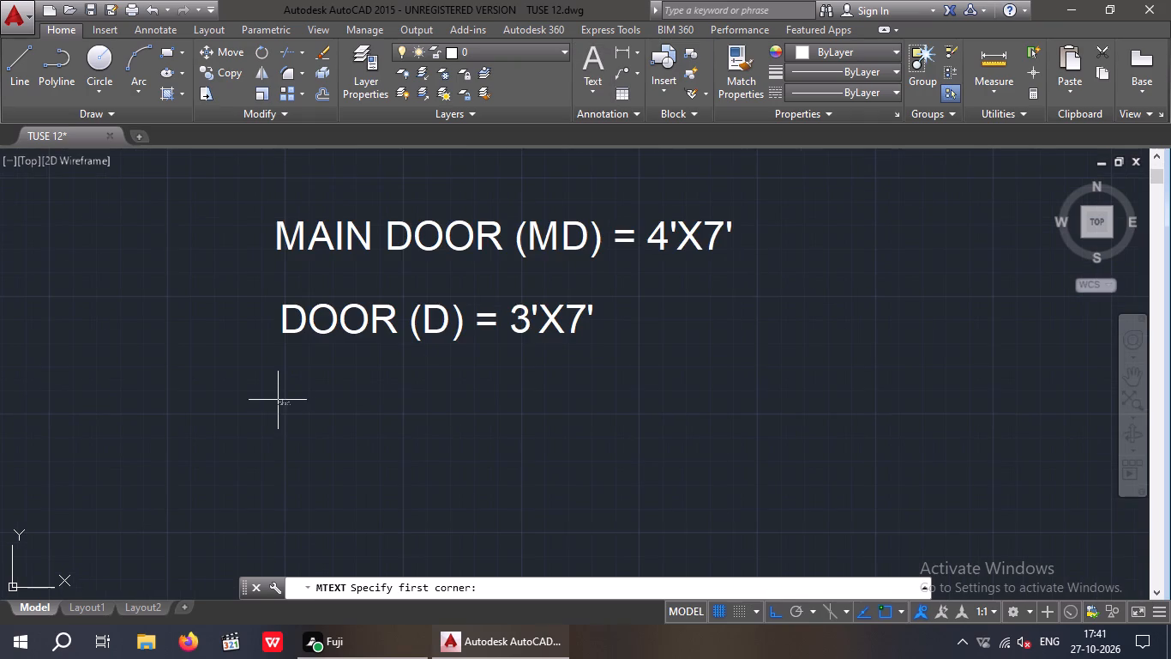
left_click(284, 385)
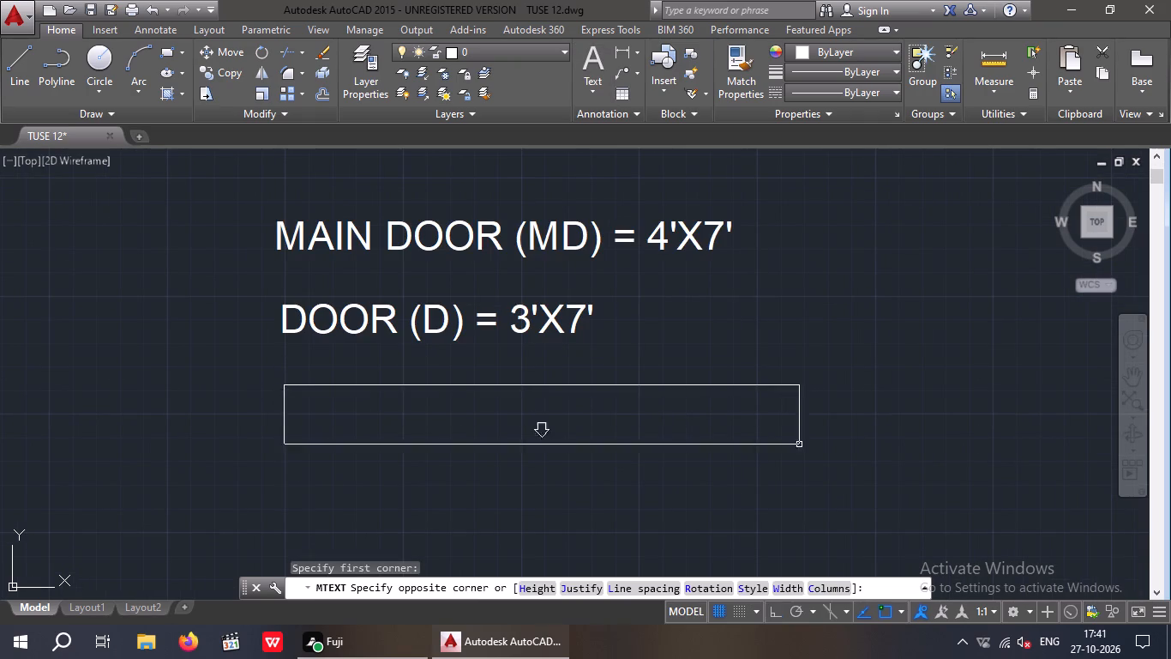
left_click(934, 427)
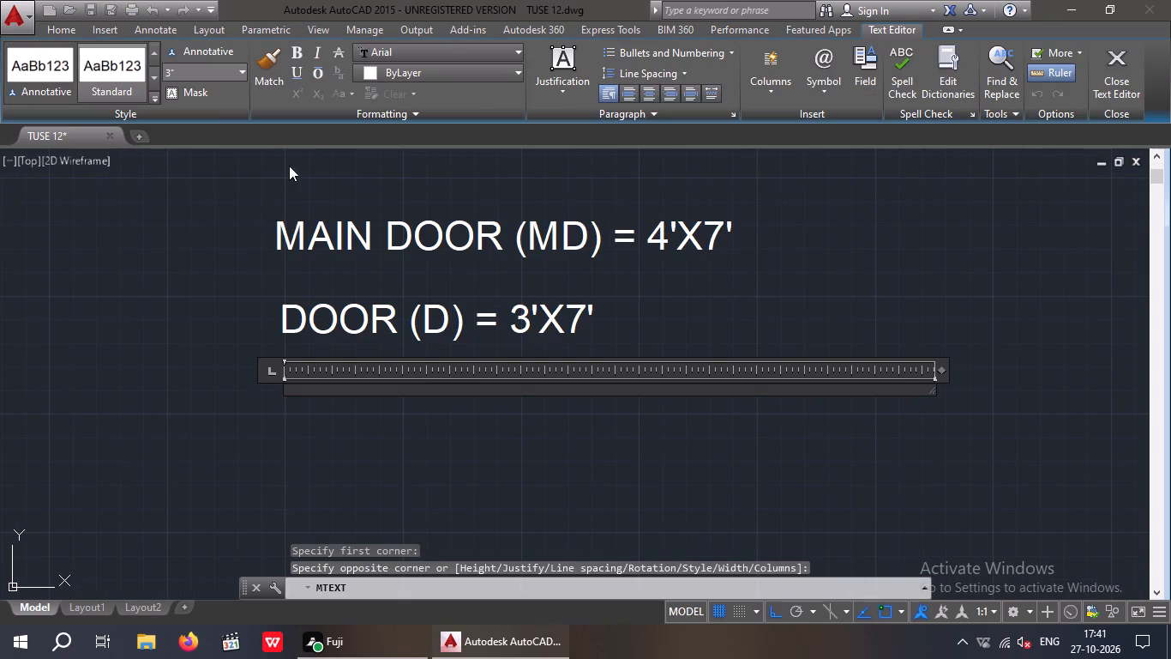
left_click(183, 73)
type("12\"")
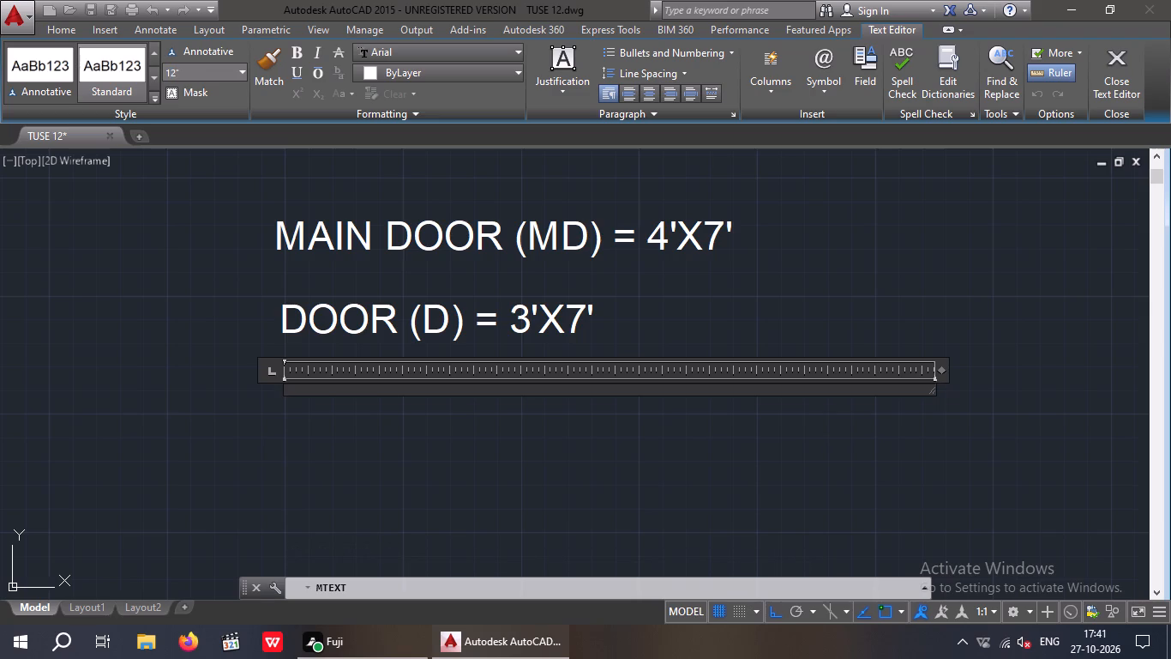
key("Return")
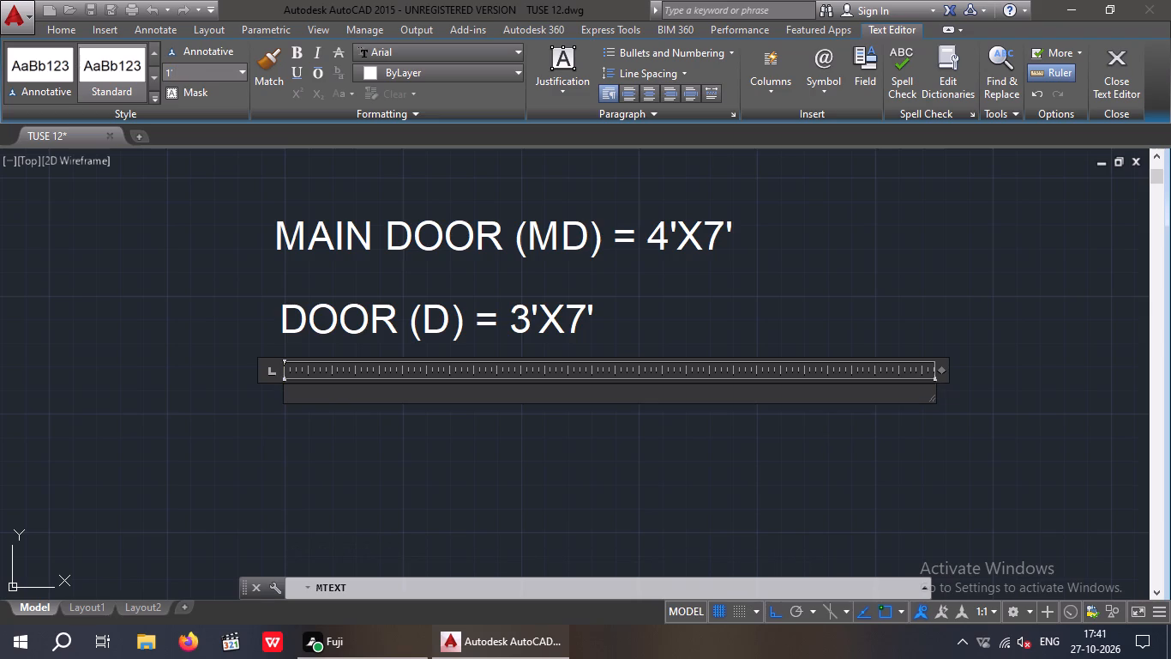
type("DOO")
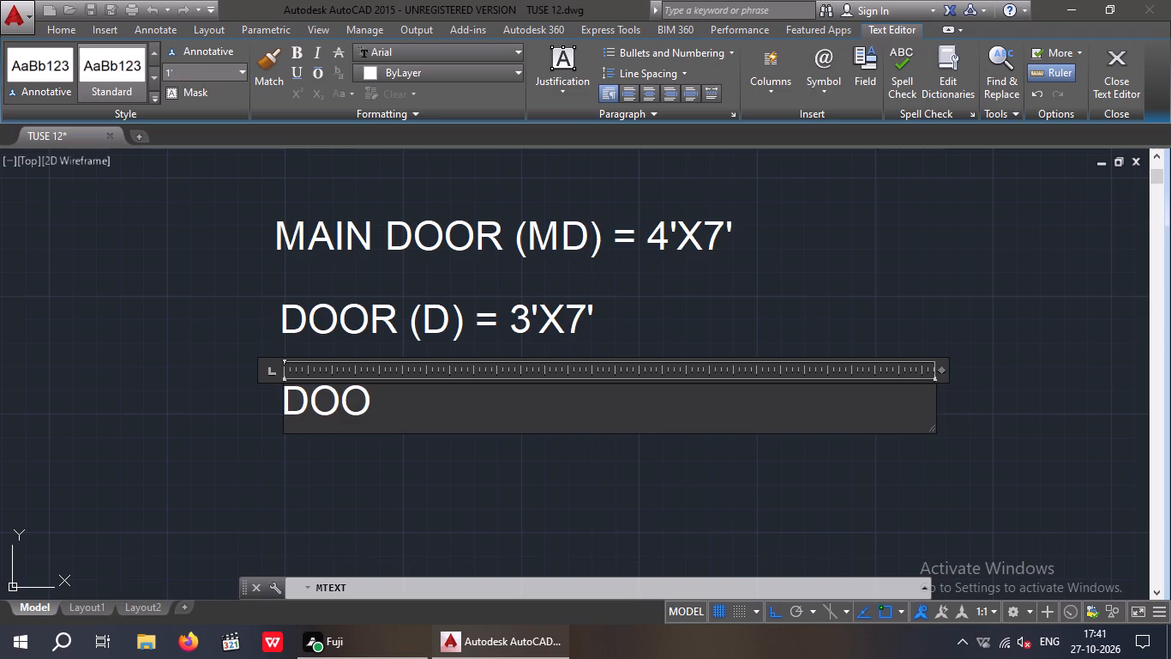
type("R")
key("space")
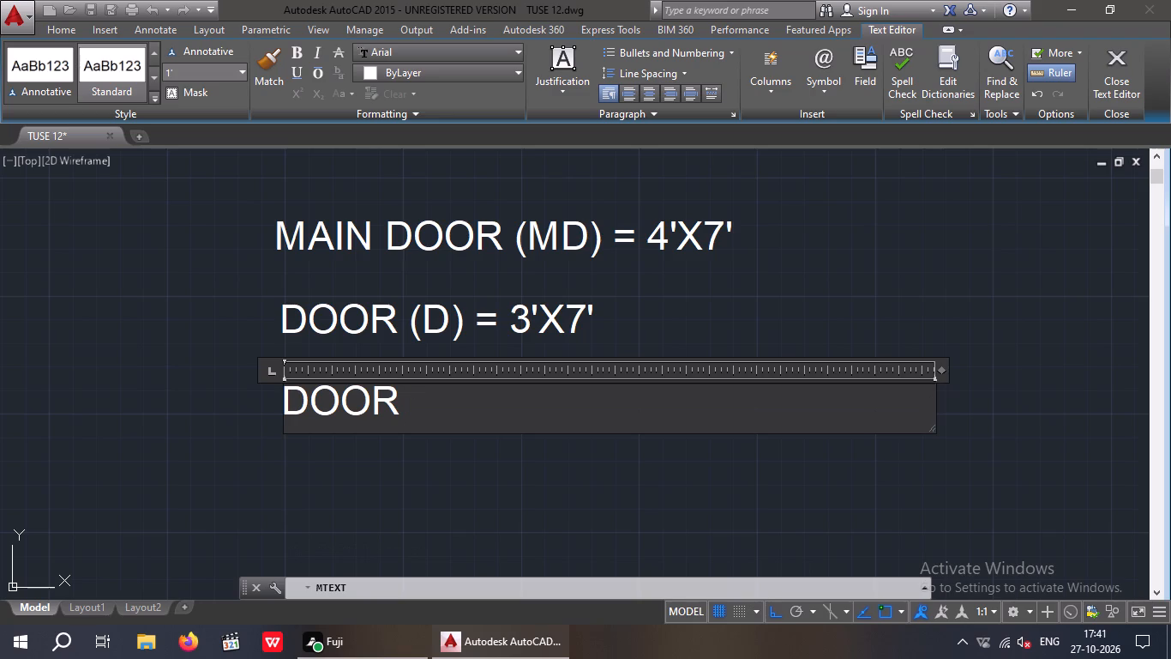
key("shift+parenleft")
key("d")
key("1")
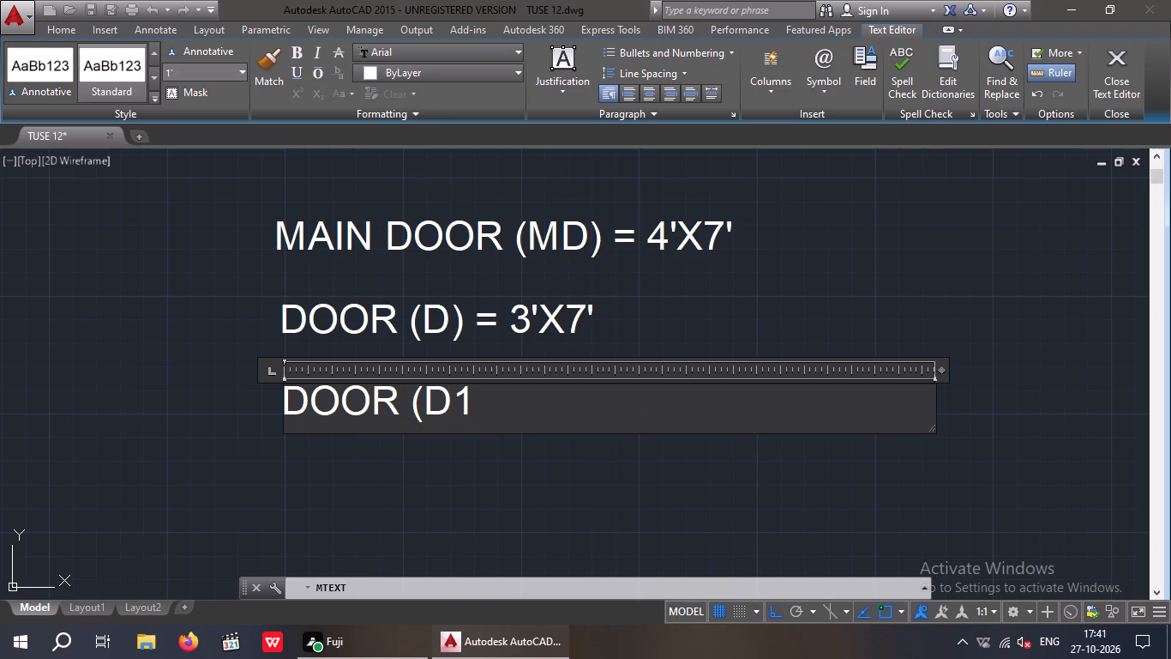
type(")")
key("space")
type("=")
key("space")
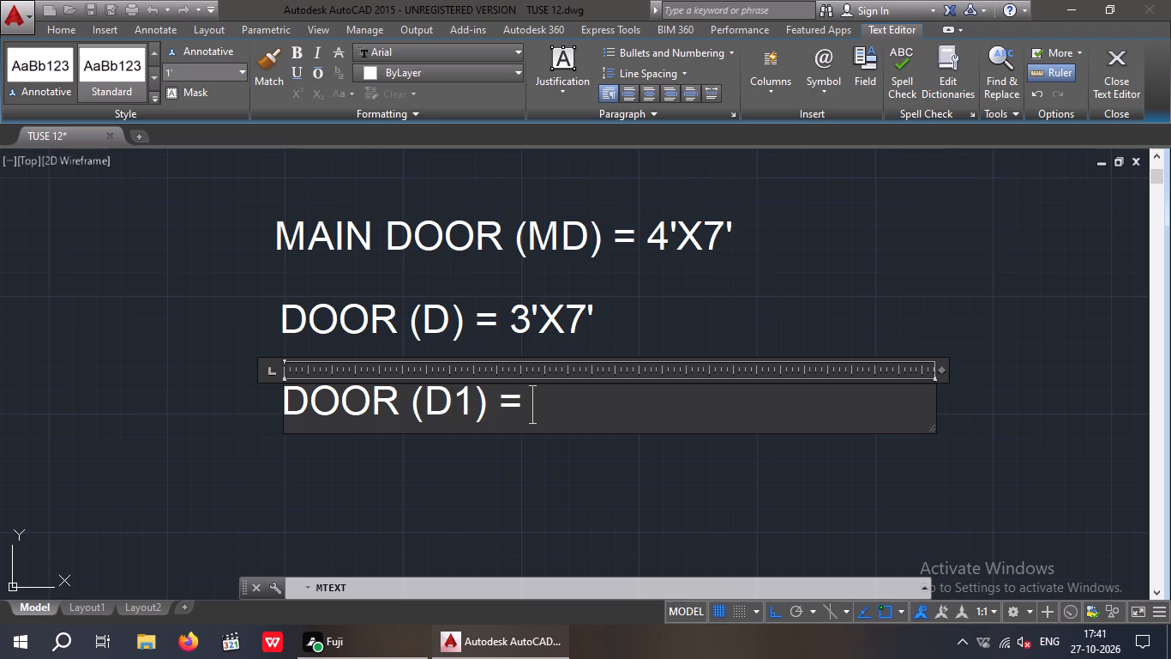
key("2")
key("apostrophe")
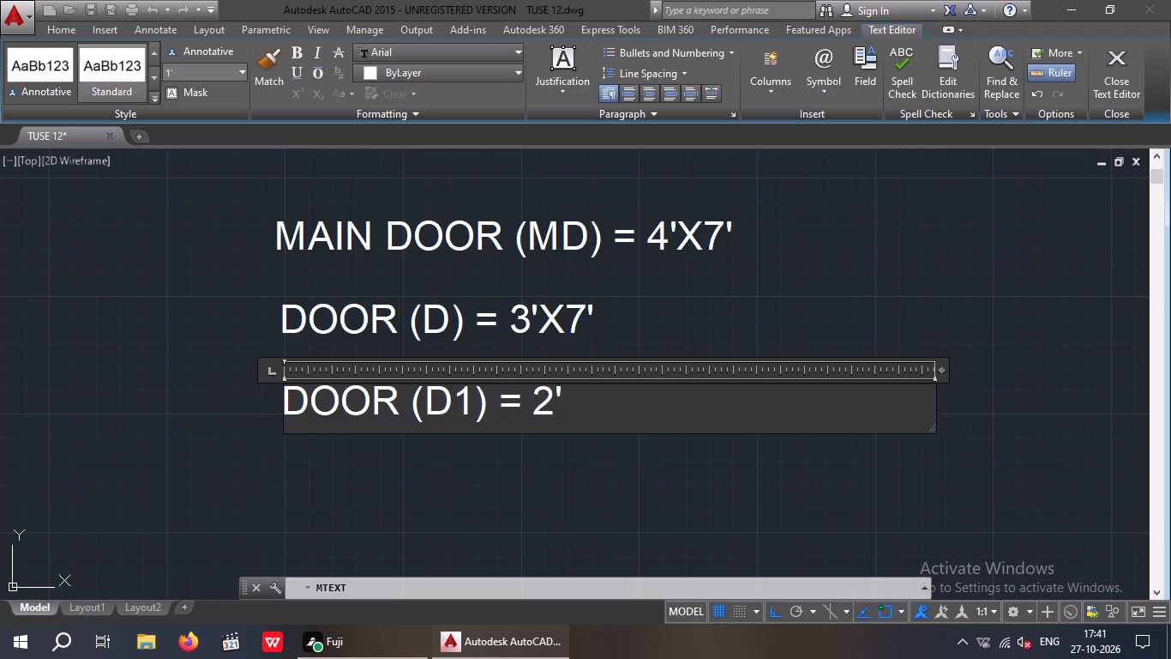
type("7'")
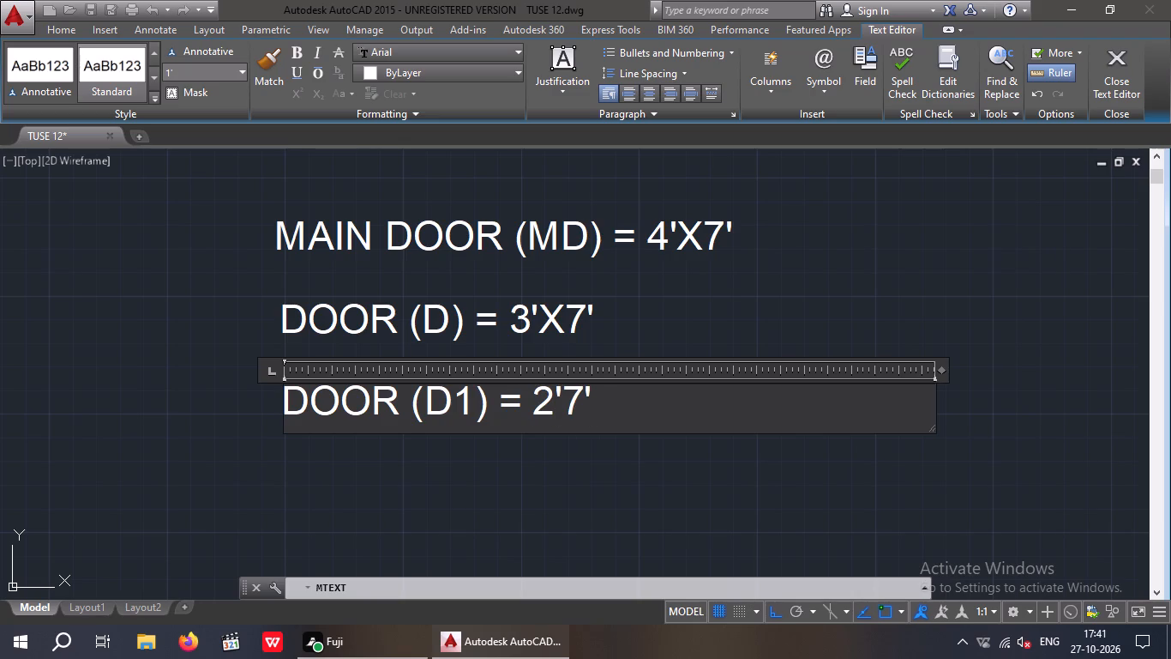
key("Left")
key("Left")
key("x")
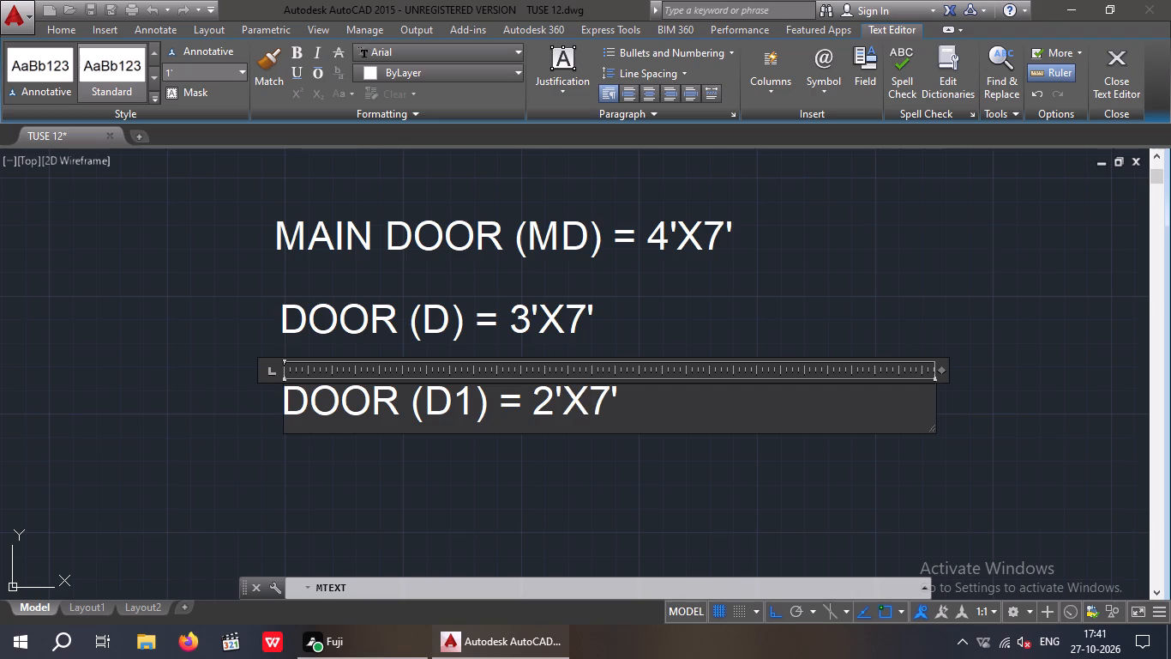
left_click(197, 337)
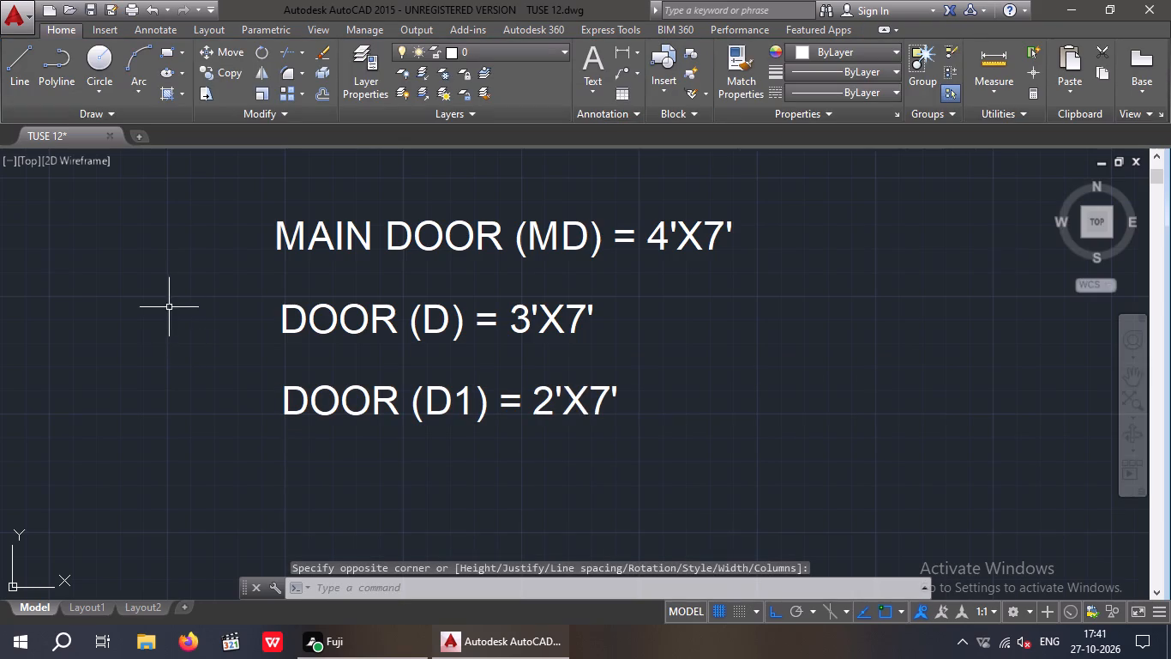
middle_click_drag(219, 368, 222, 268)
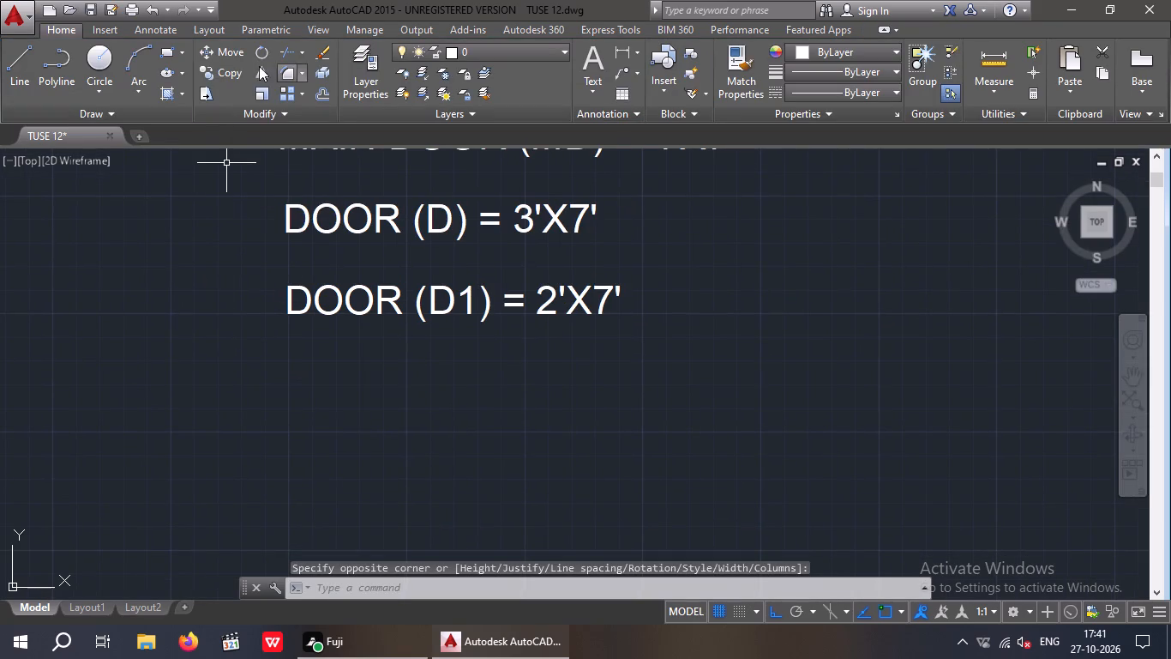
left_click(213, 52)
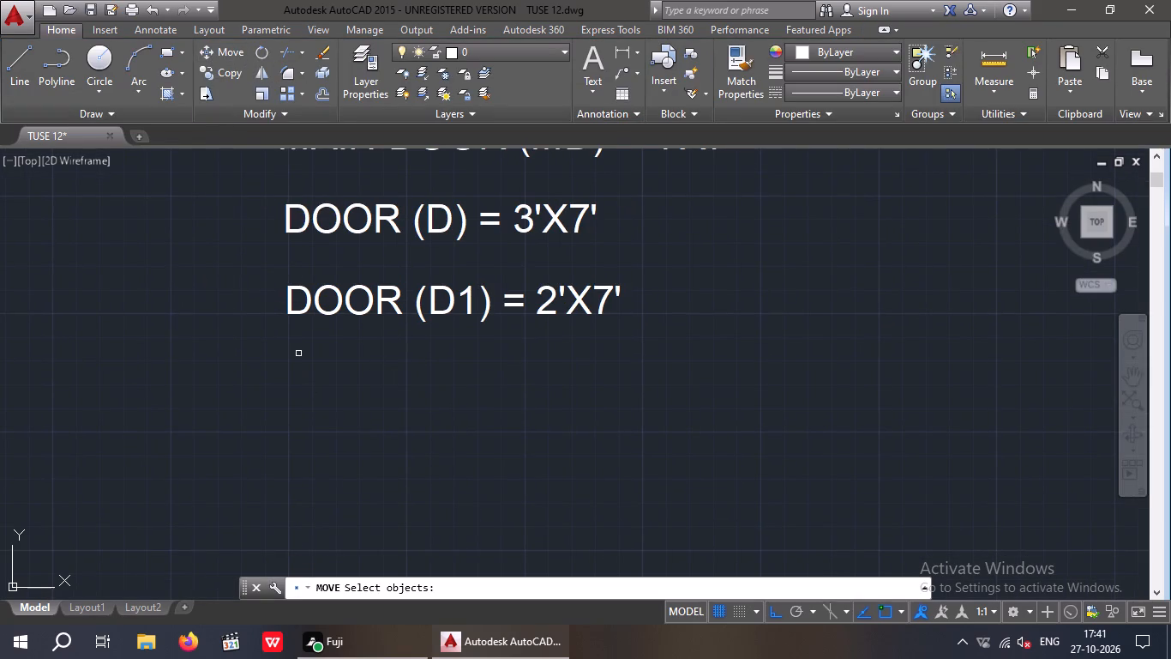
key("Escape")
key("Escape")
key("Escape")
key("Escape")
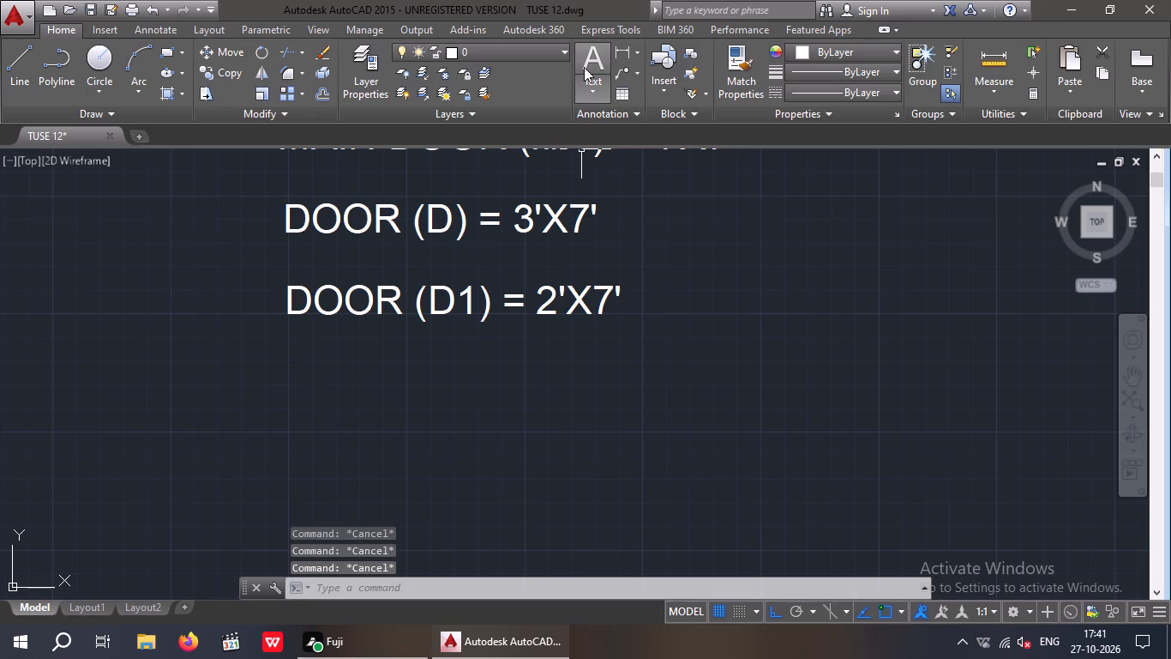
Add multiline text reading WINDOW (W) = 3'X4' at 12" height directly below the DOOR (D1) line.
left_click(584, 67)
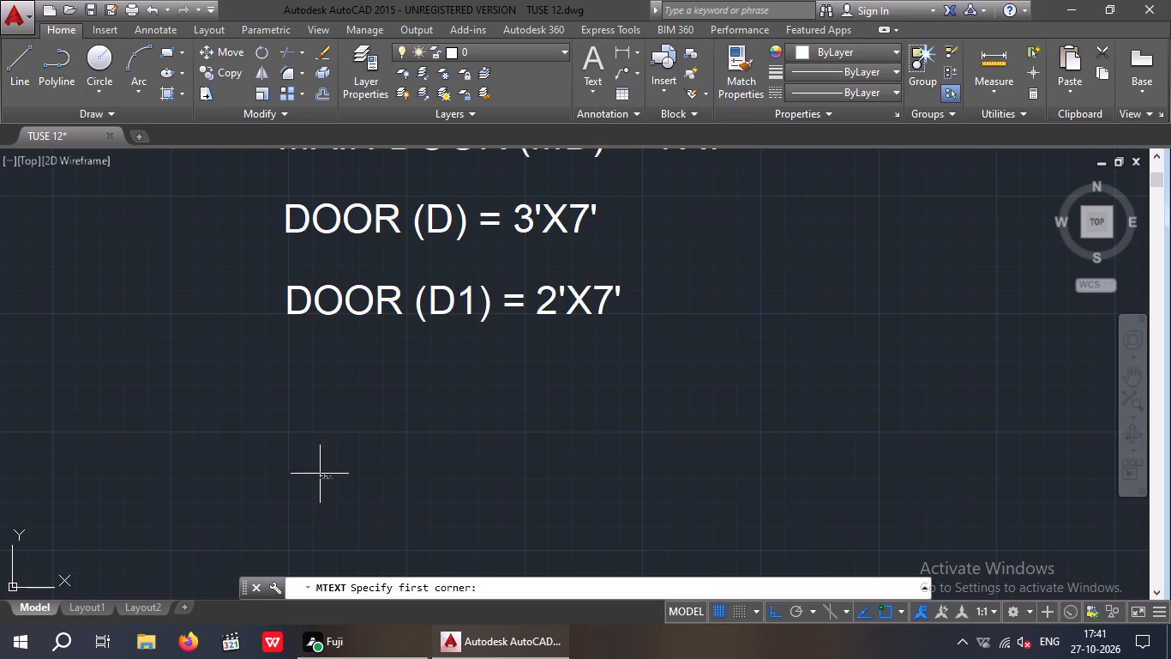
left_click(287, 360)
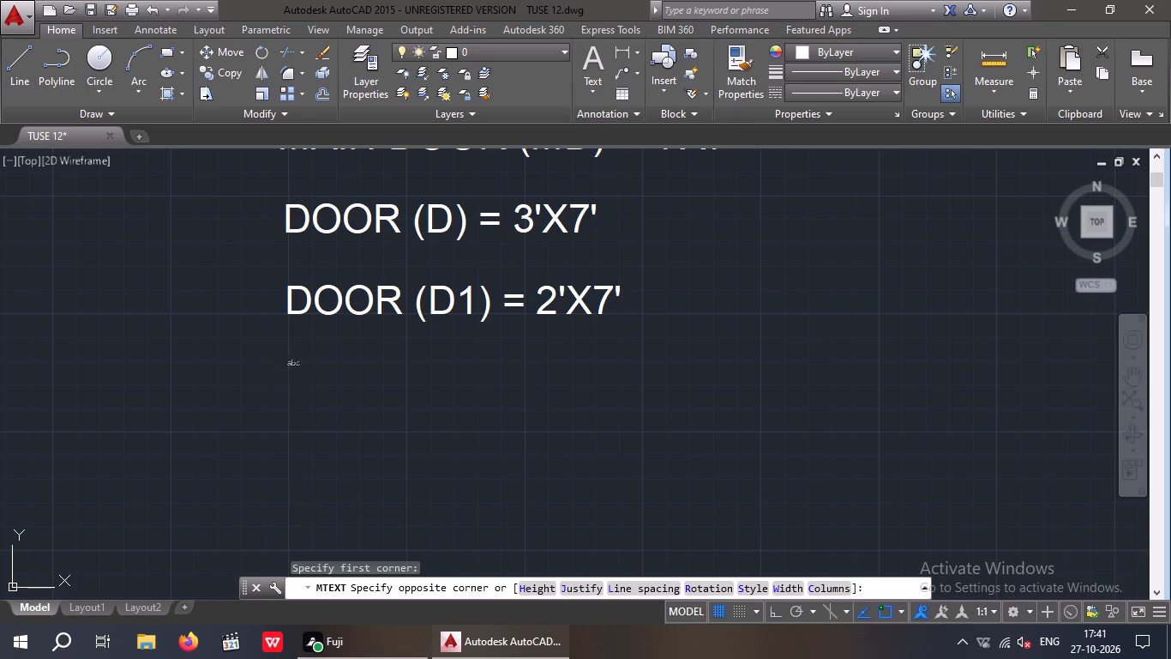
left_click(940, 441)
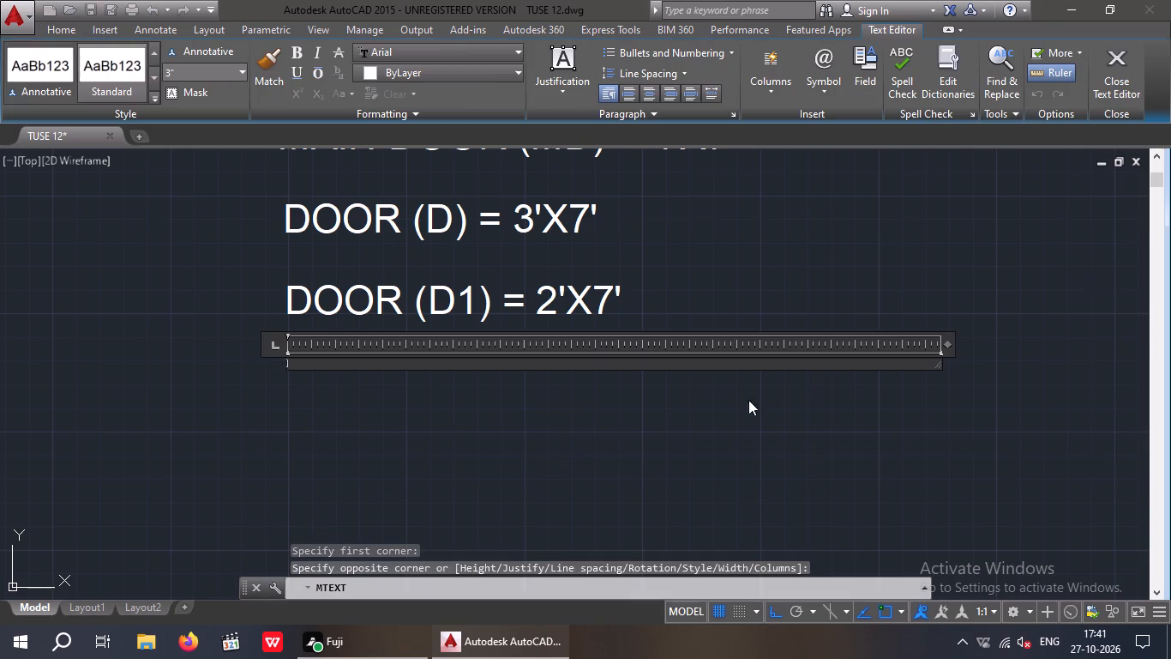
left_click(178, 76)
type("12")
key("shift+quotedbl")
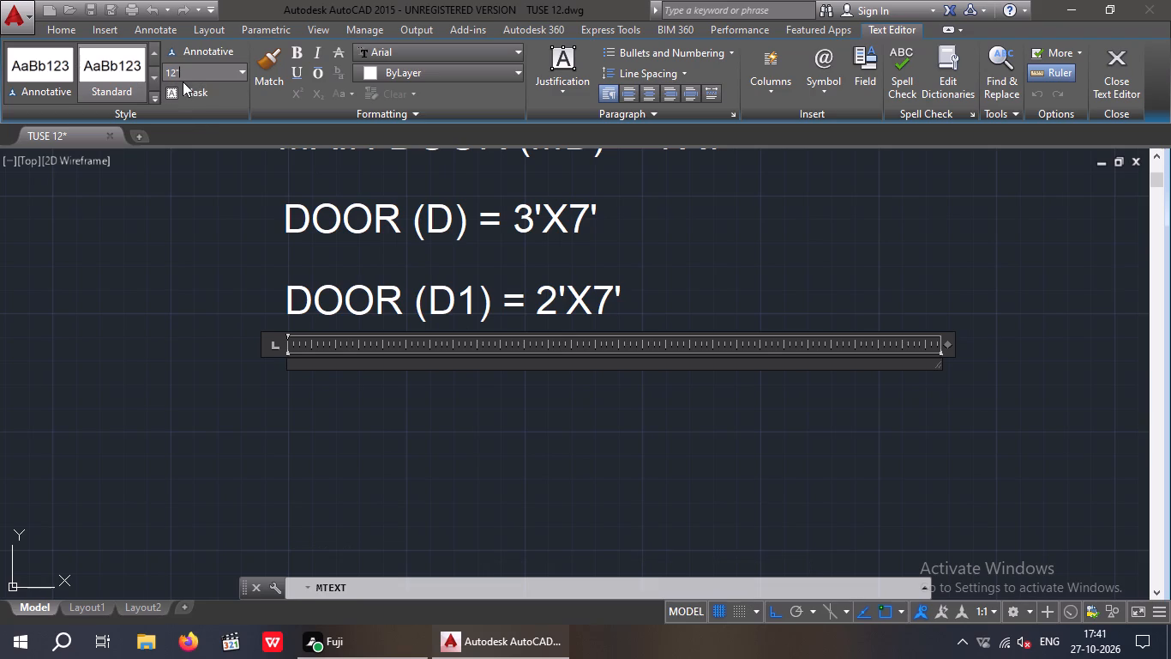
key("Return")
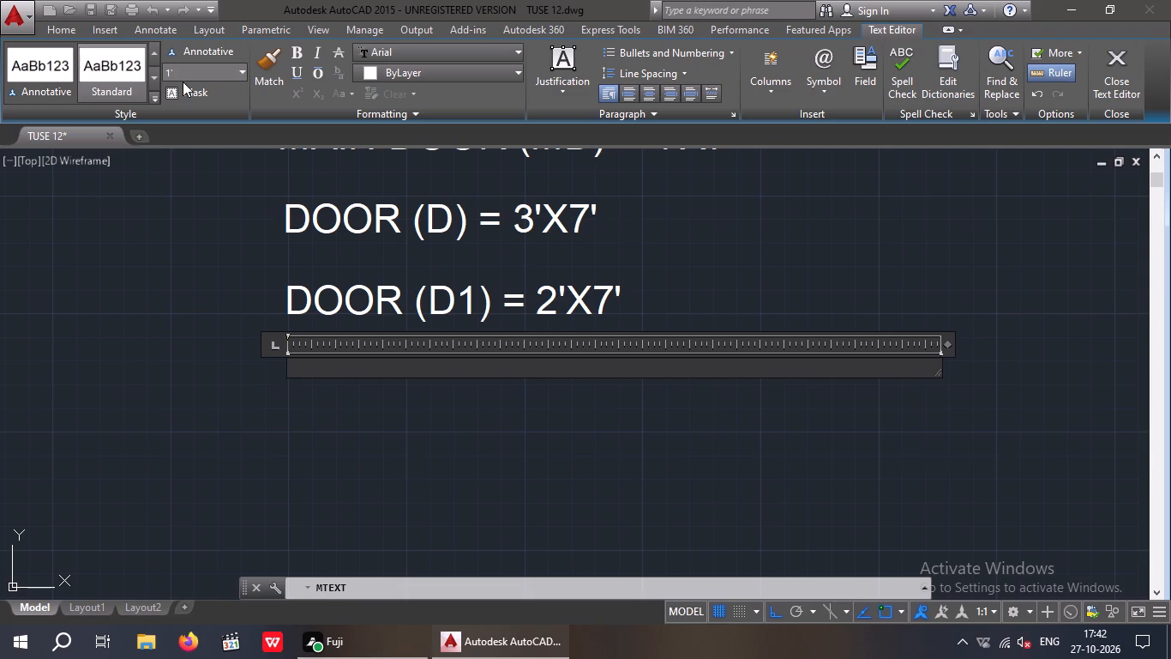
type("WI")
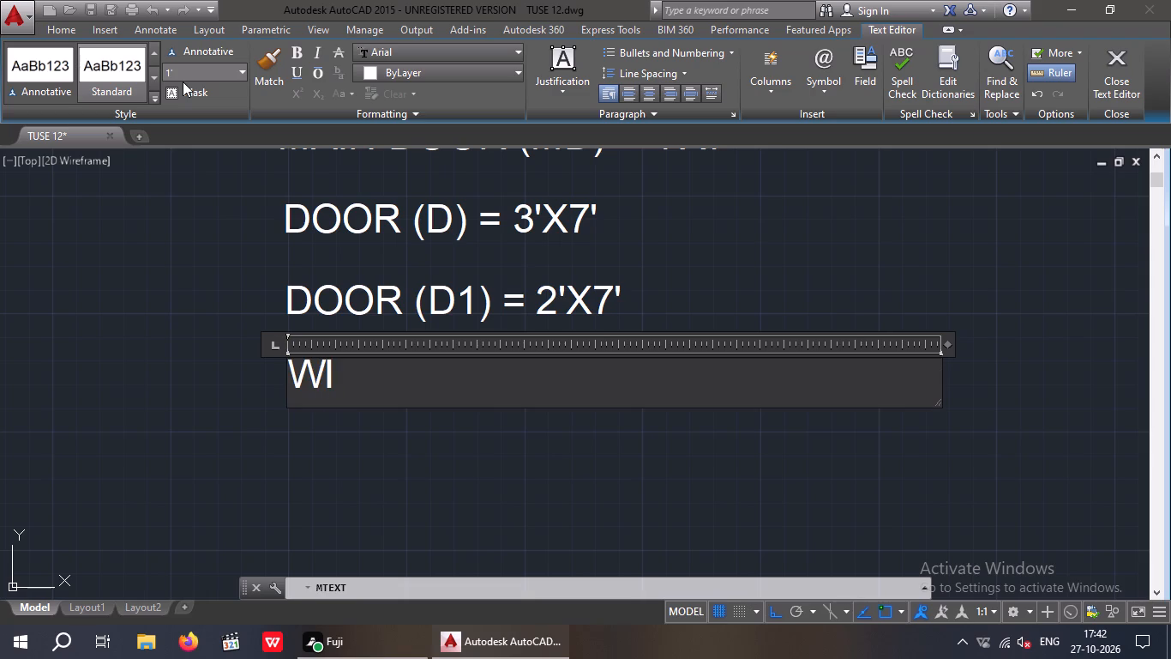
key("n")
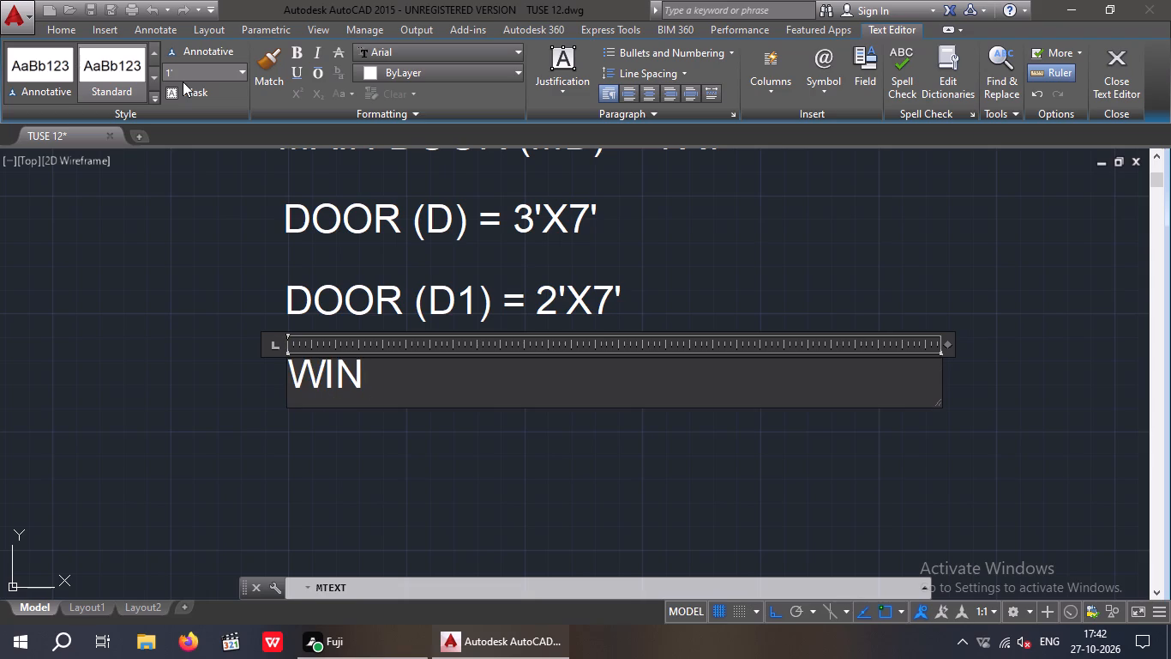
key("d")
key("o")
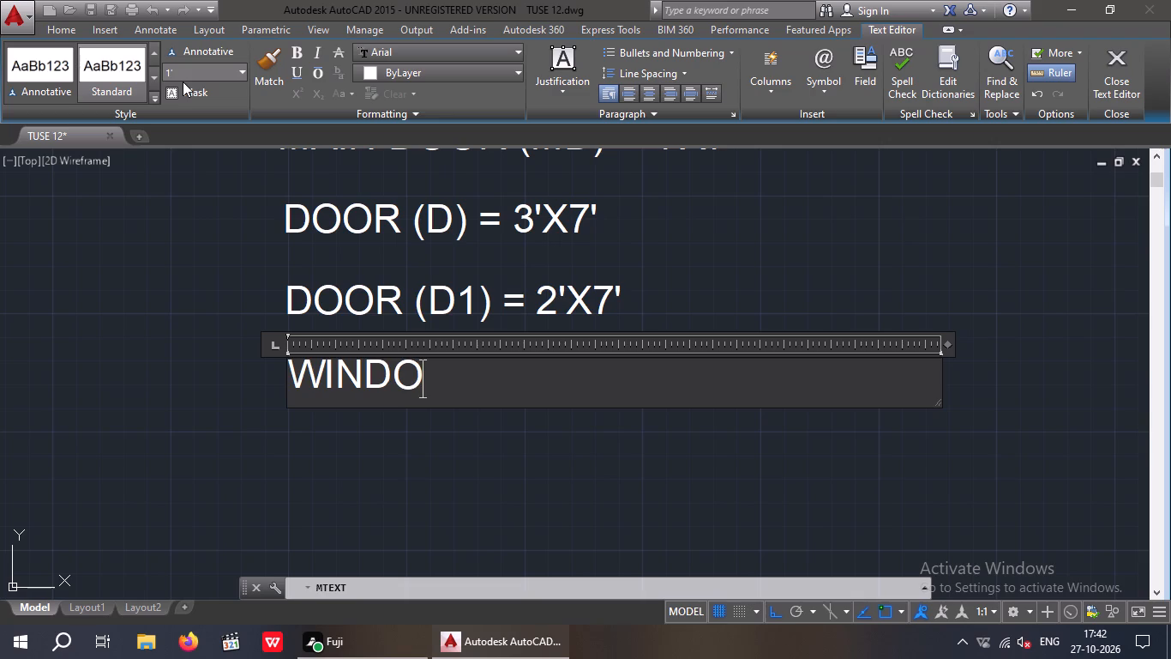
key("w")
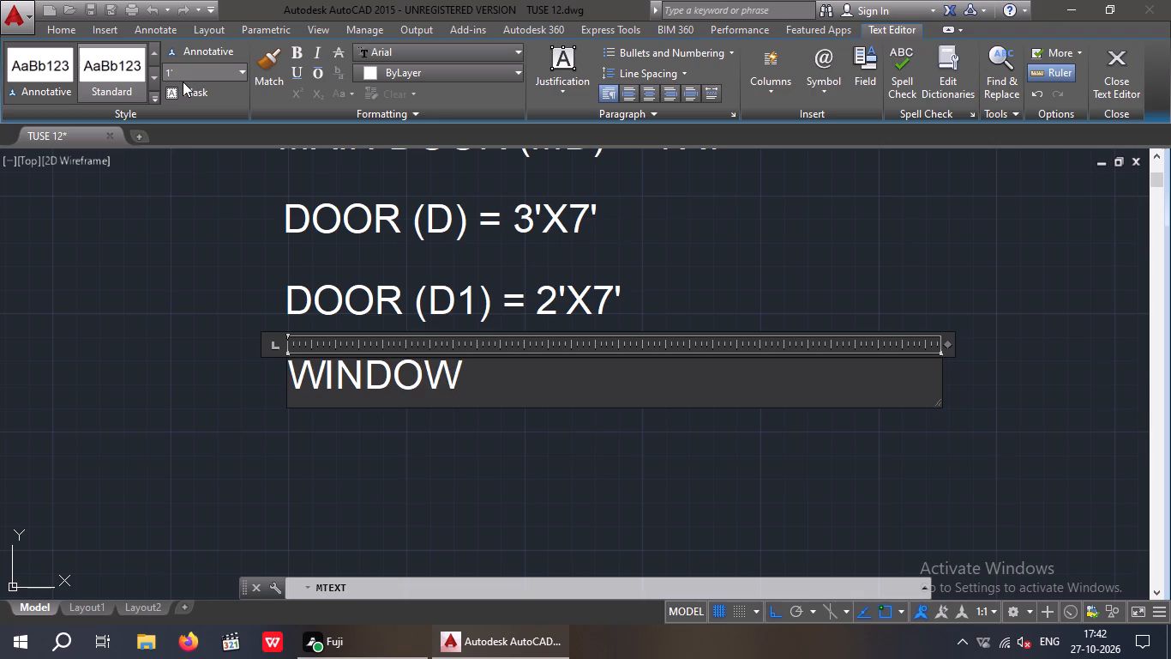
key("space")
key("shift+parenleft")
key("w")
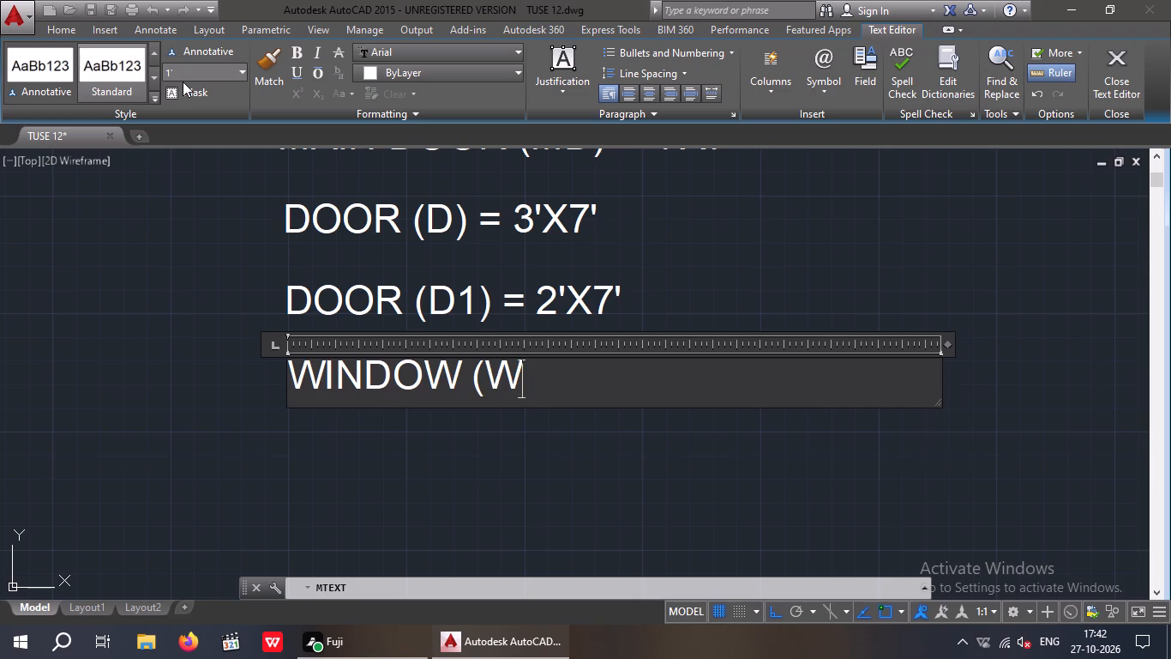
key("shift+parenright")
key("space")
key("equal")
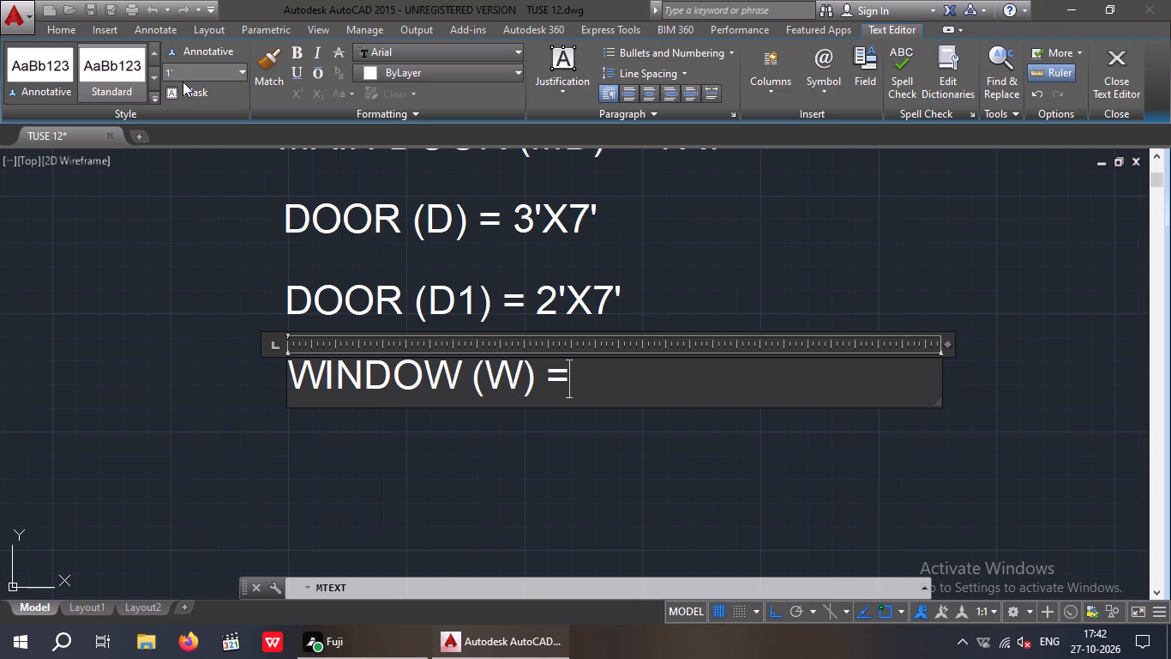
key("space")
key("3")
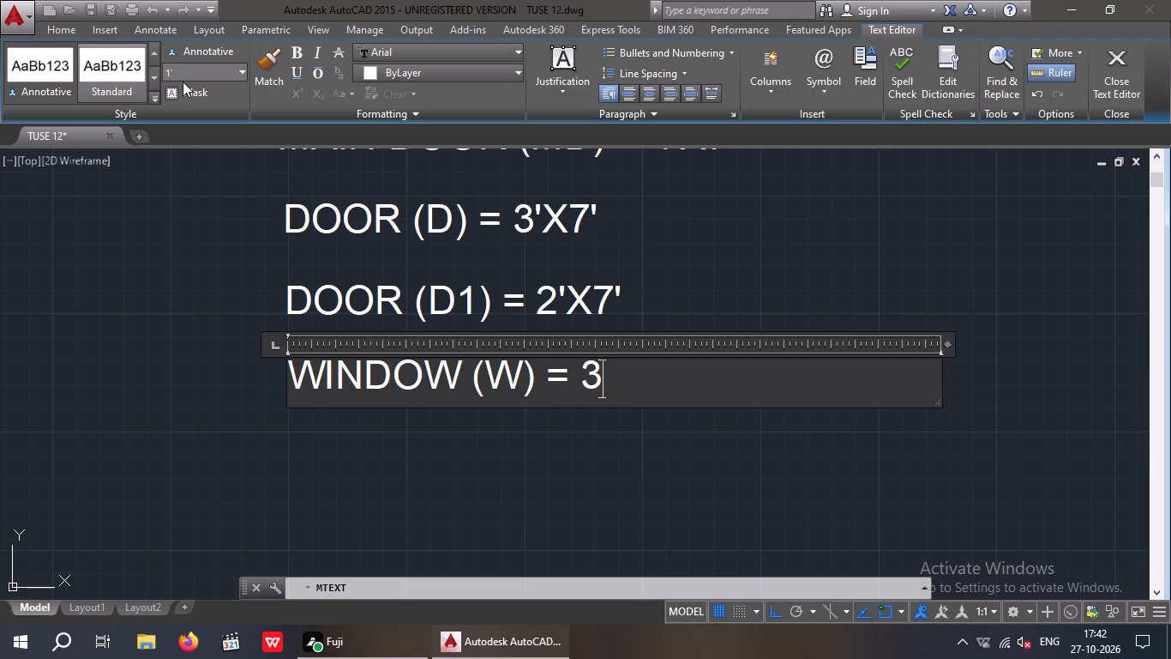
type("'4'")
key("Left")
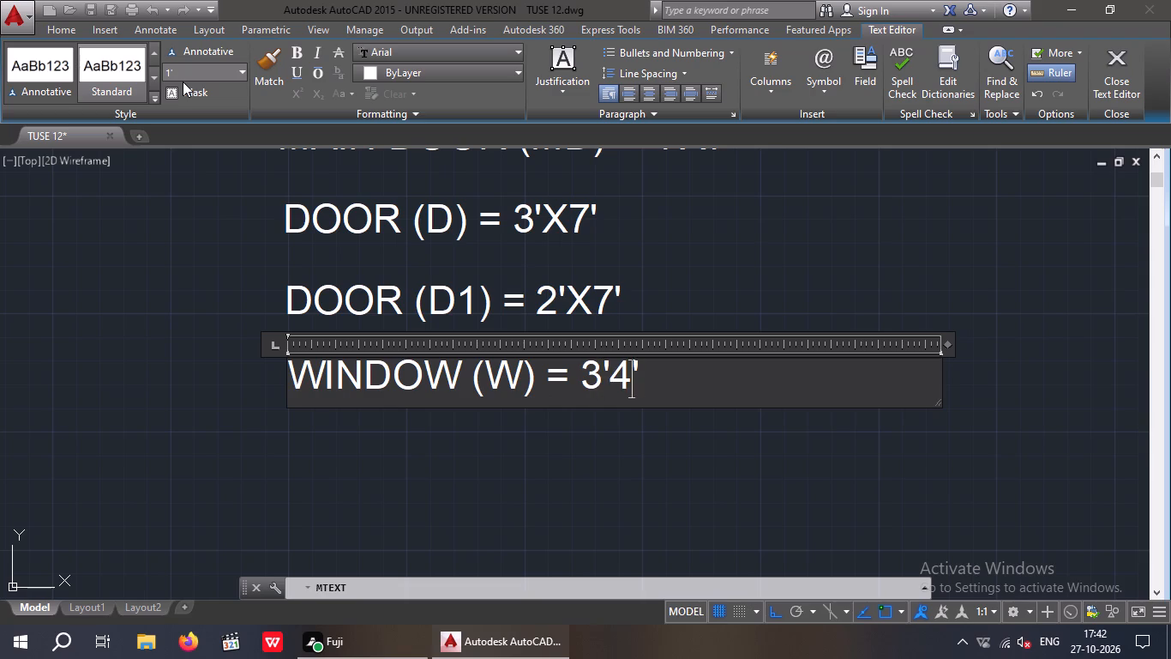
key("Left")
key("x")
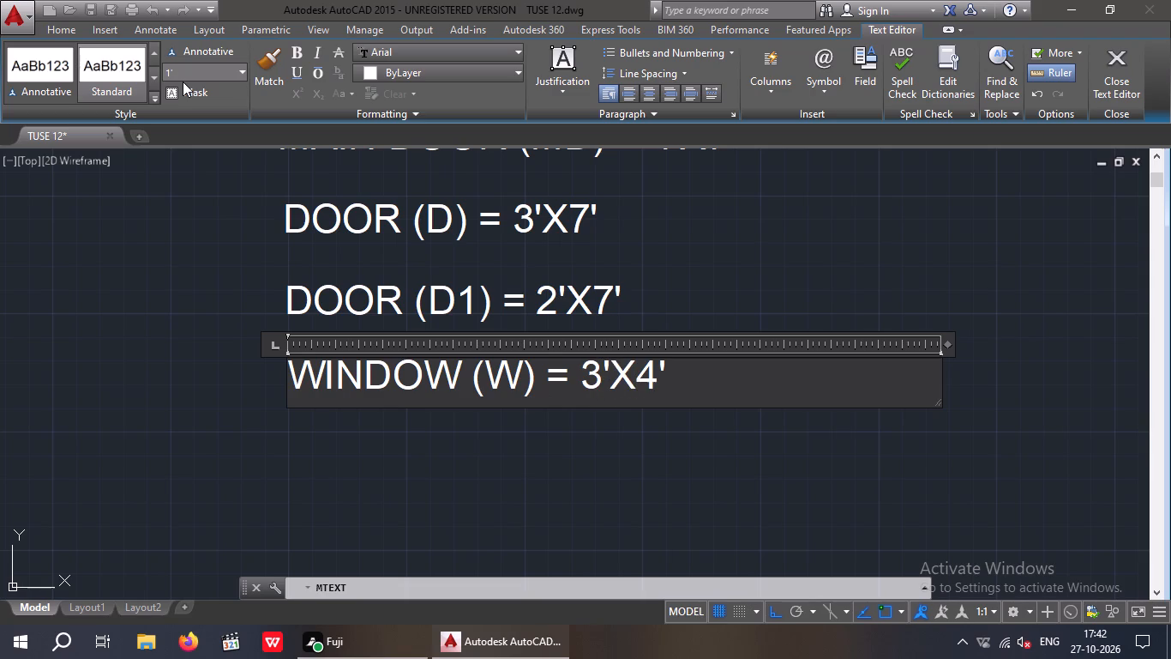
left_click(159, 364)
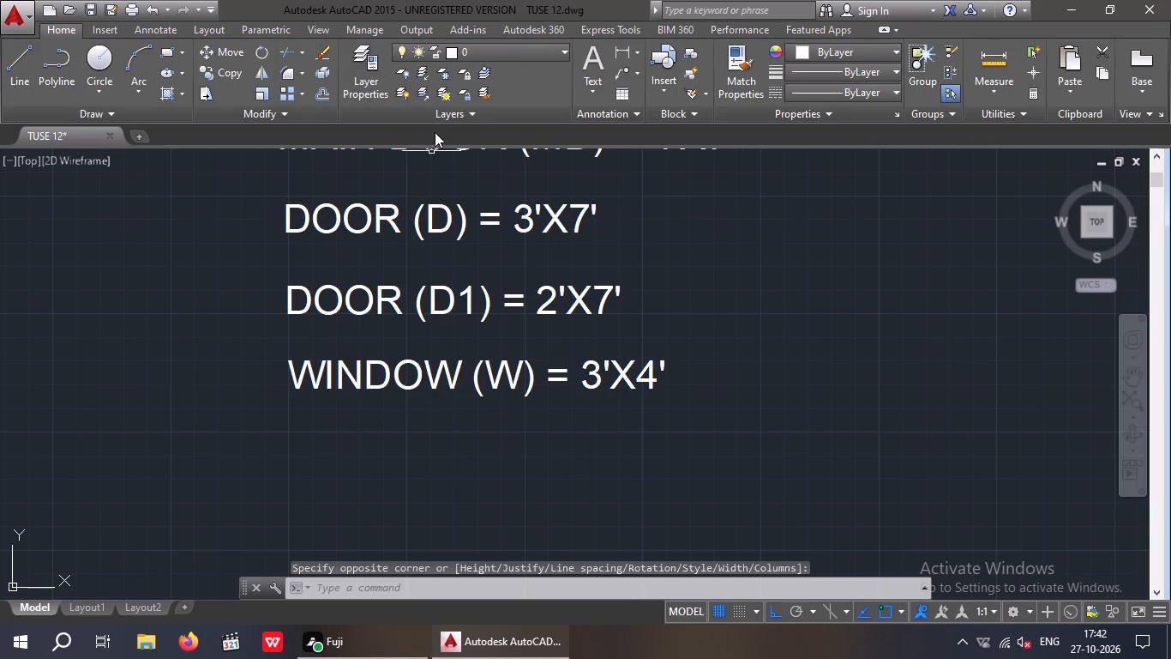
Add multiline text reading VENTILETER (V) = 2'X1' at 12" height directly below the WINDOW (W) line.
left_click(602, 66)
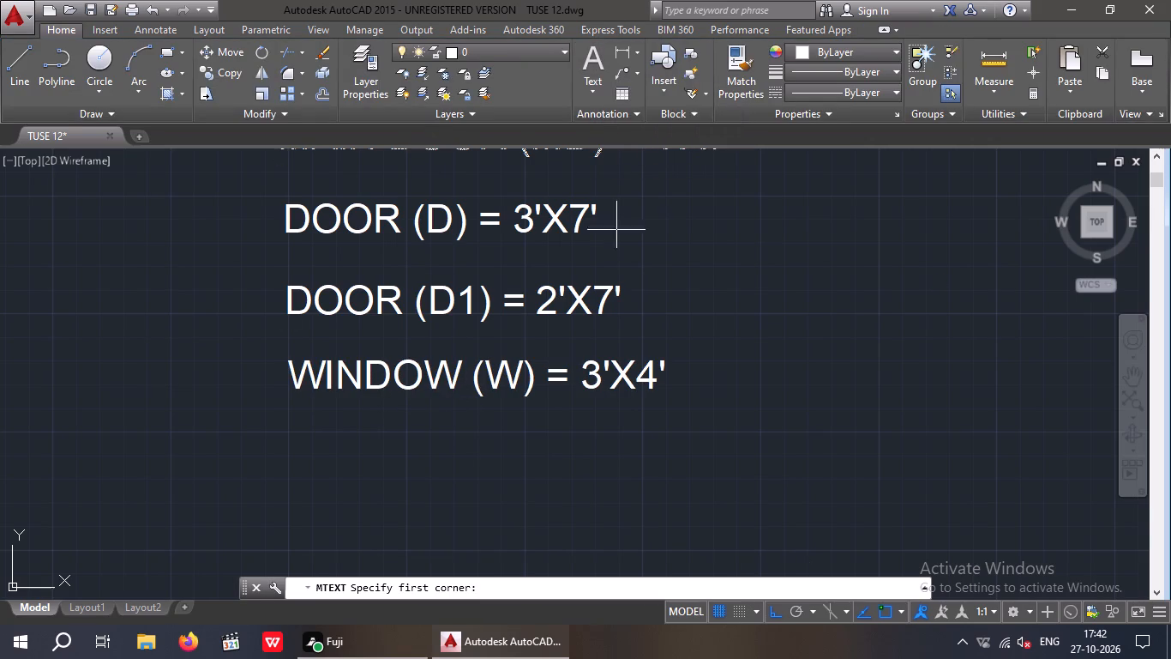
left_click(288, 432)
left_click(876, 511)
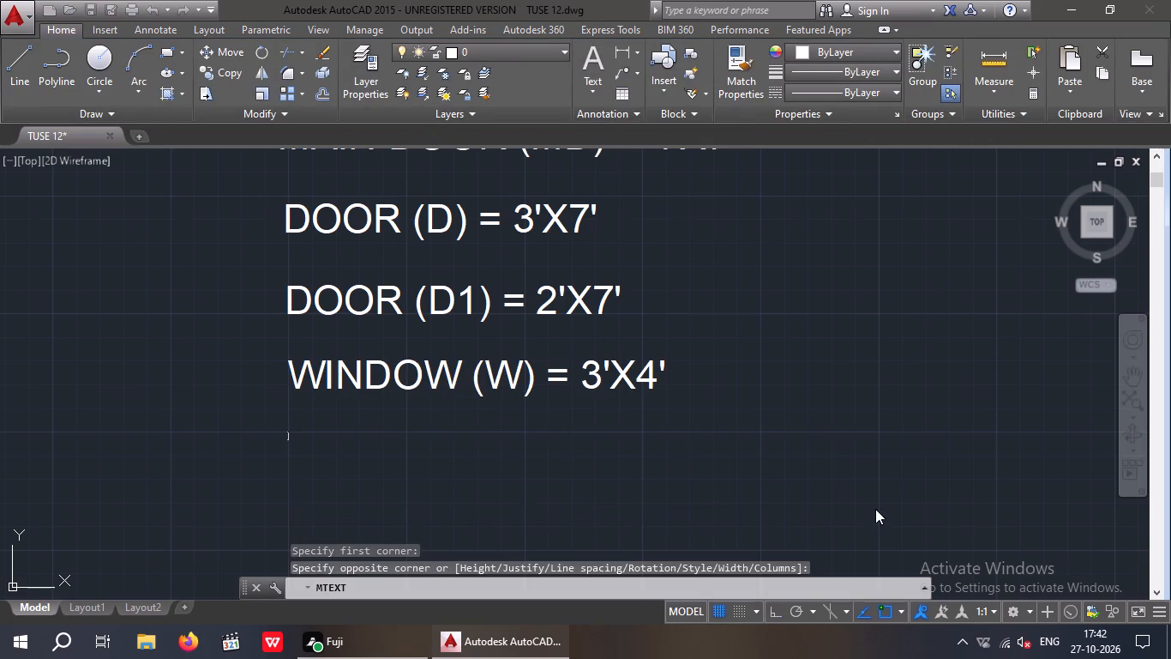
left_click(193, 78)
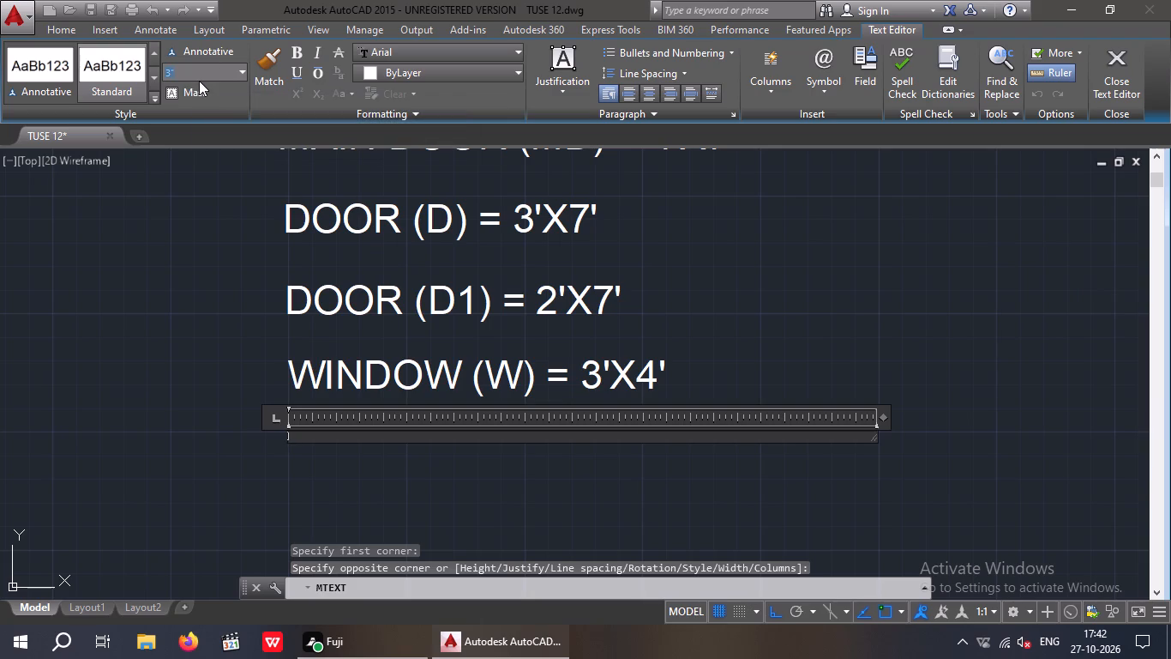
type("12")
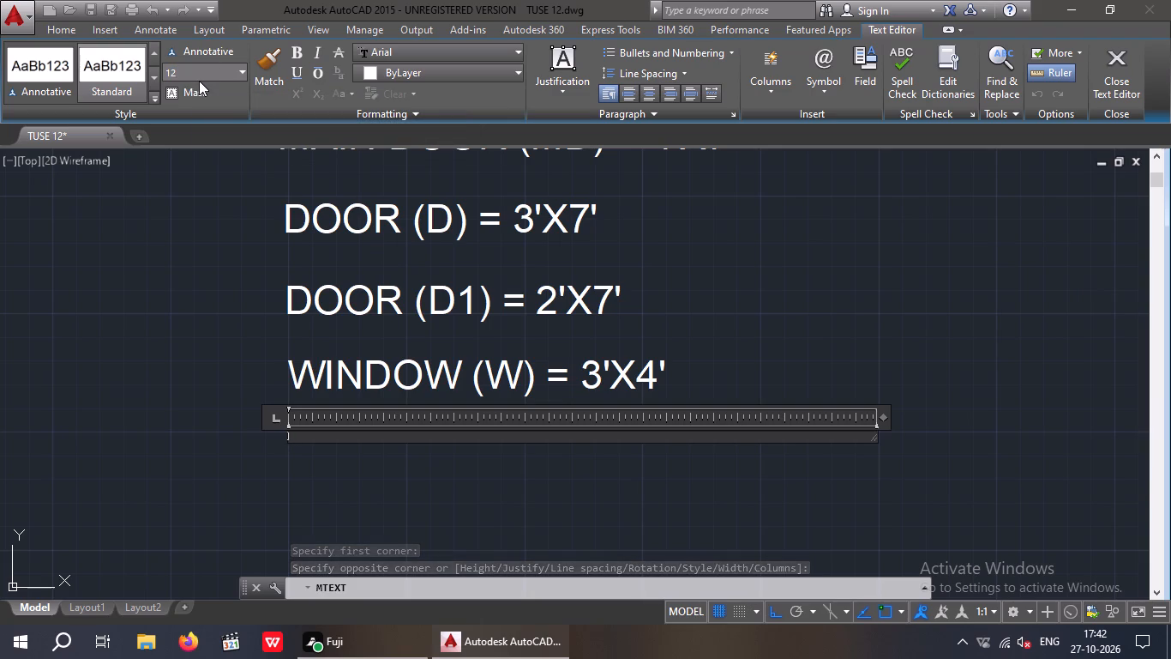
key("apostrophe")
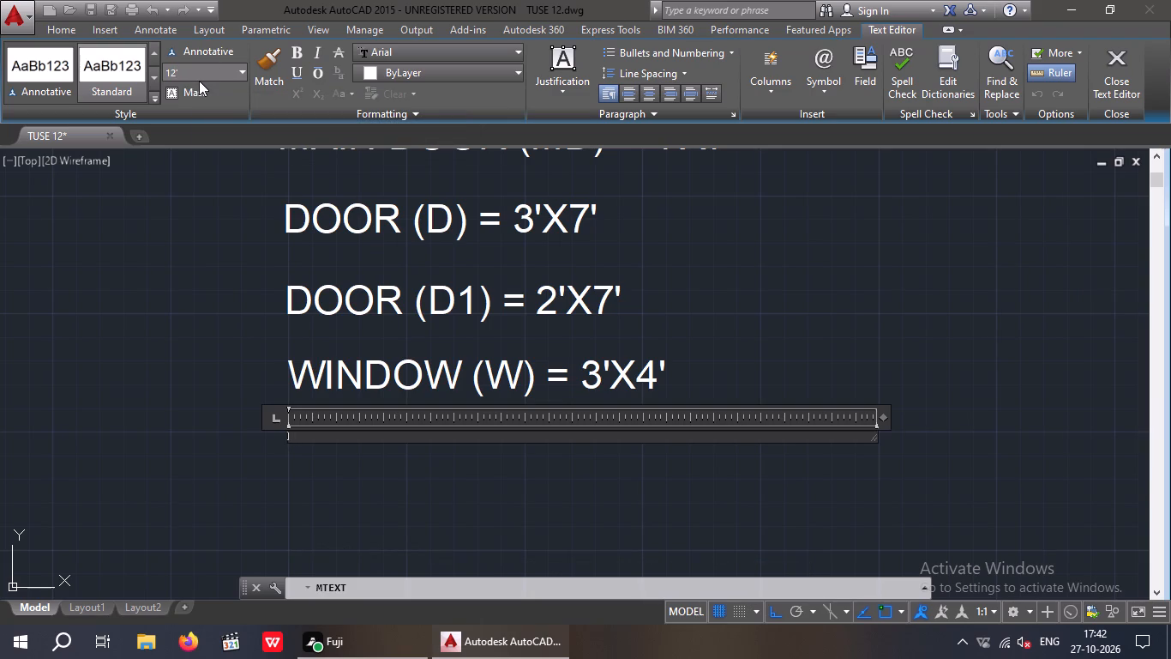
key("BackSpace")
key("apostrophe")
key("BackSpace")
key("shift+quotedbl")
key("Return")
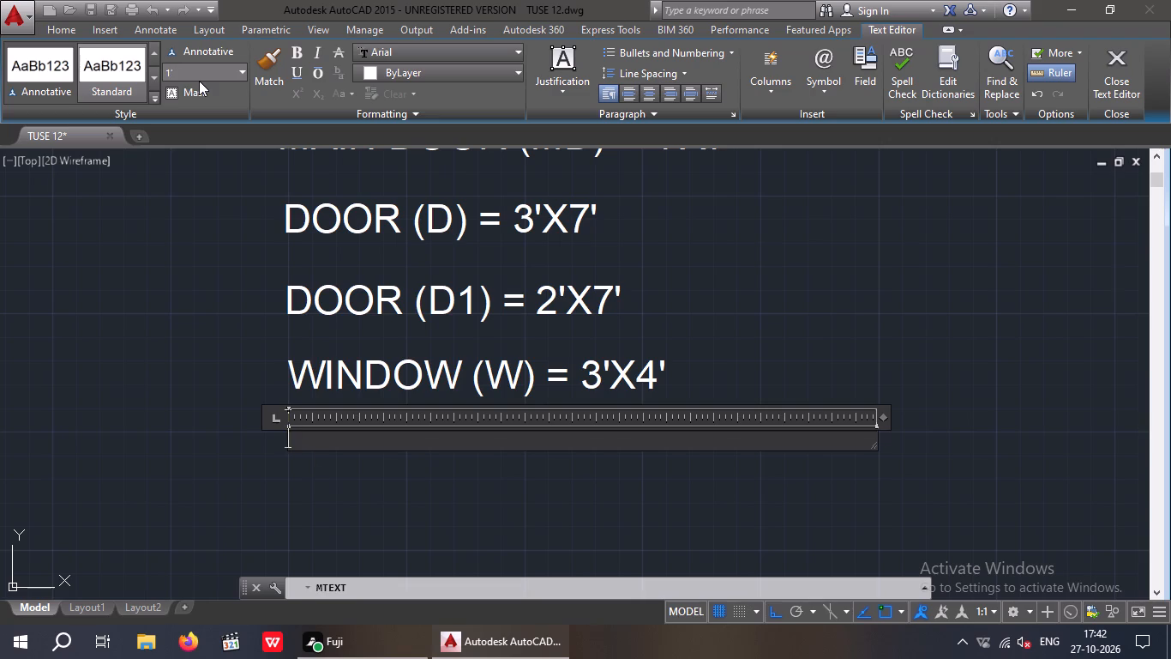
type("VE")
type("NTI")
type("LE")
type("TER")
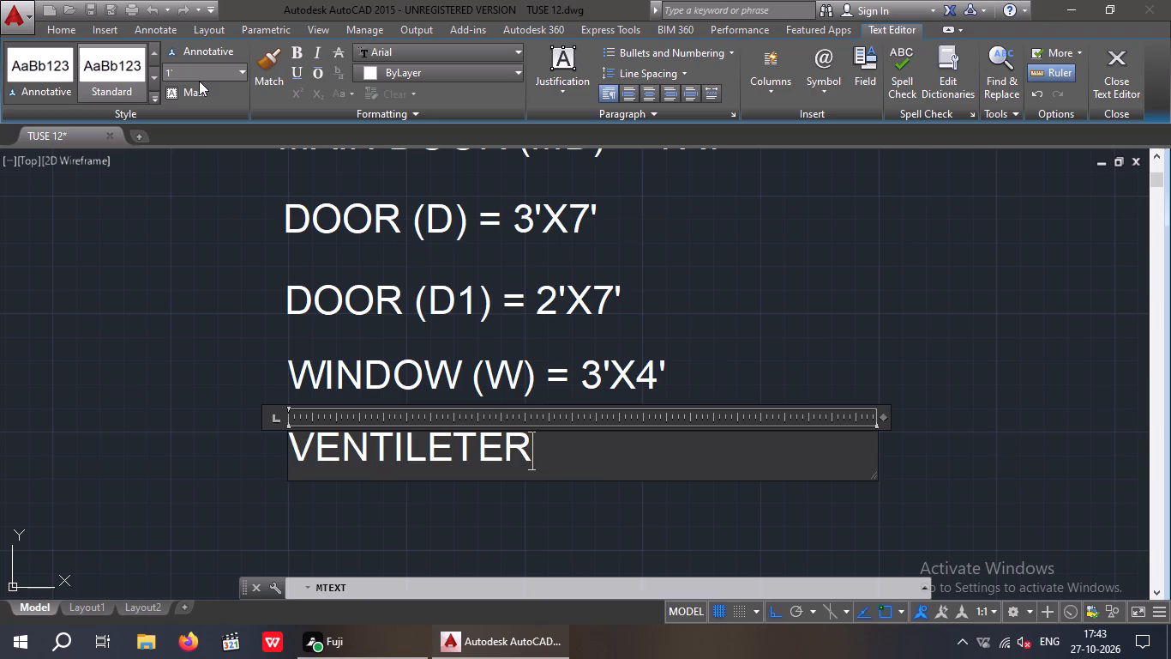
key("space")
key("shift+parenleft")
key("v")
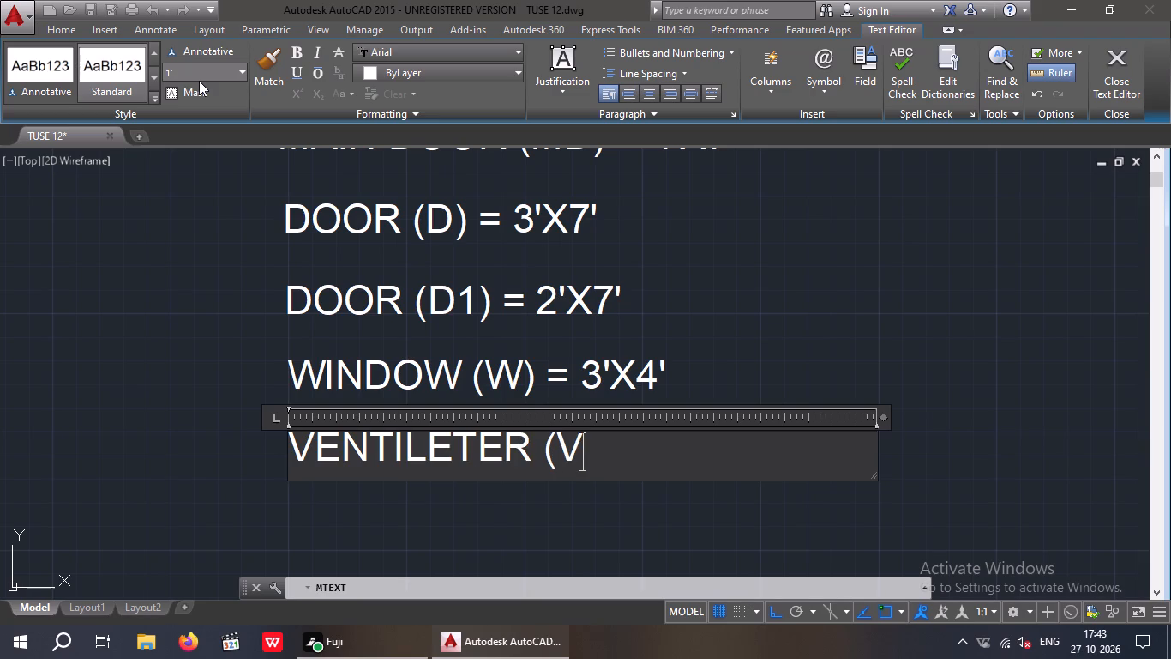
key("shift+parenright")
key("space")
key("equal")
key("space")
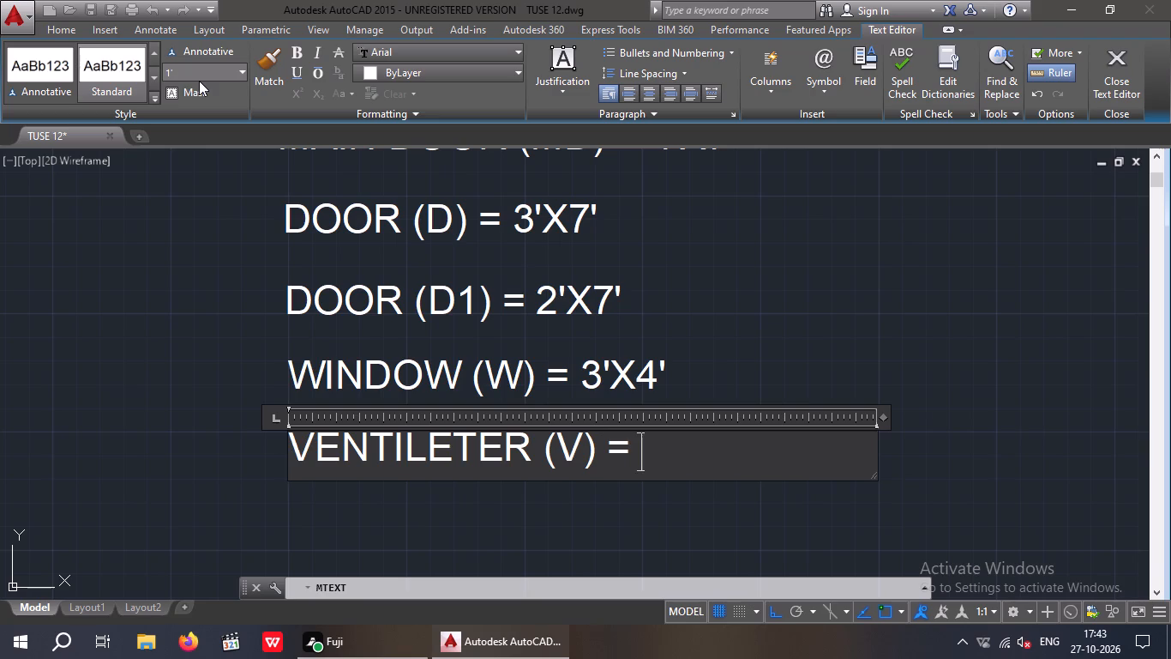
key("2")
key("apostrophe")
key("1")
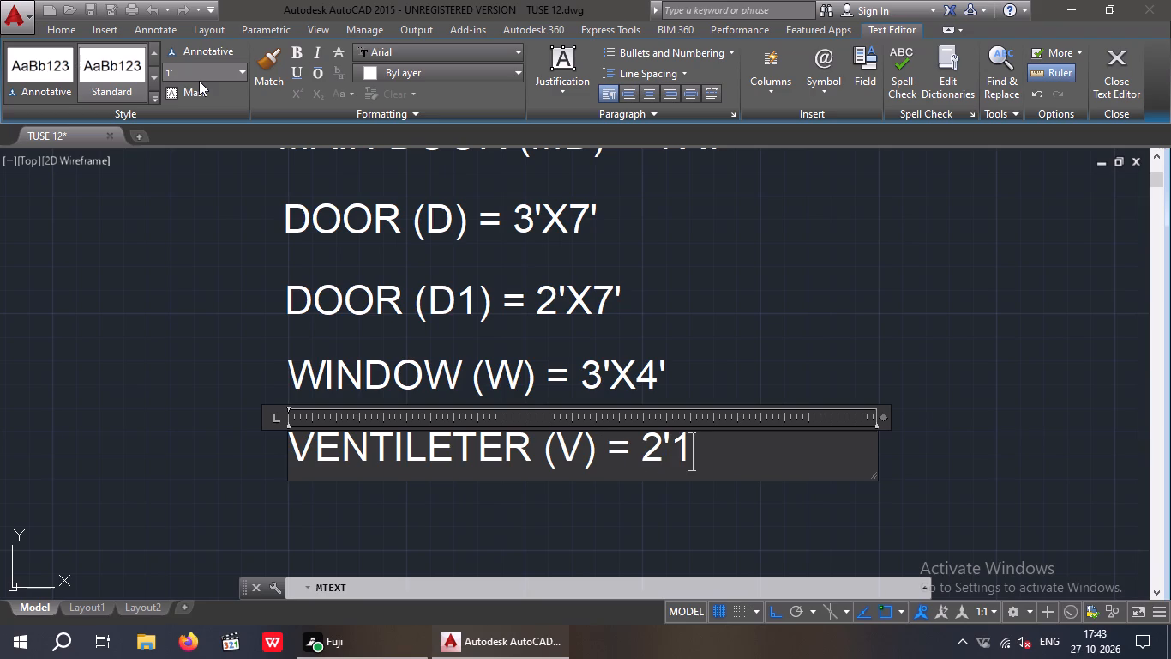
key("apostrophe")
key("Left")
key("Left")
key("x")
left_click(879, 369)
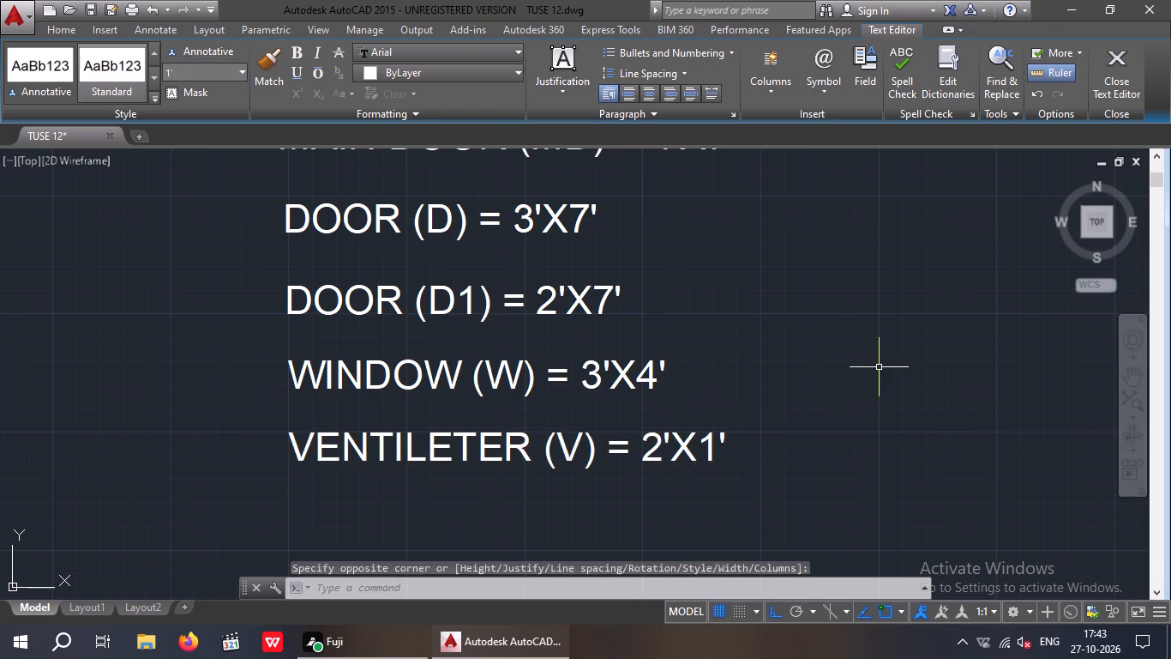
scroll(864, 381, "down", 2)
middle_click_drag(687, 502, 599, 523)
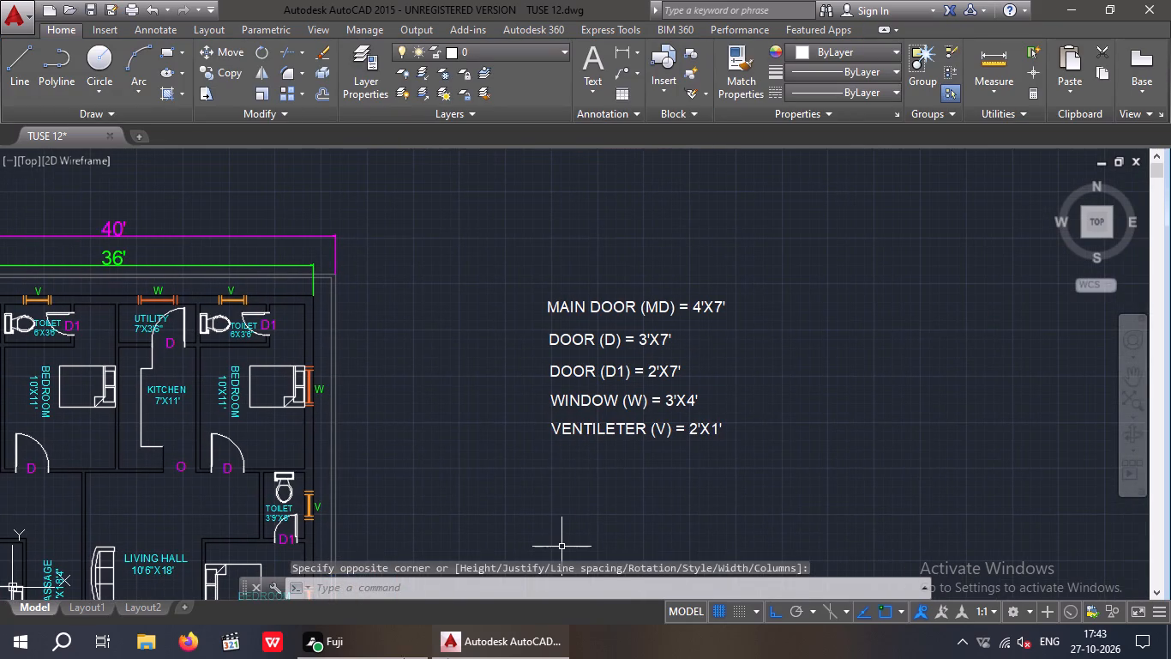
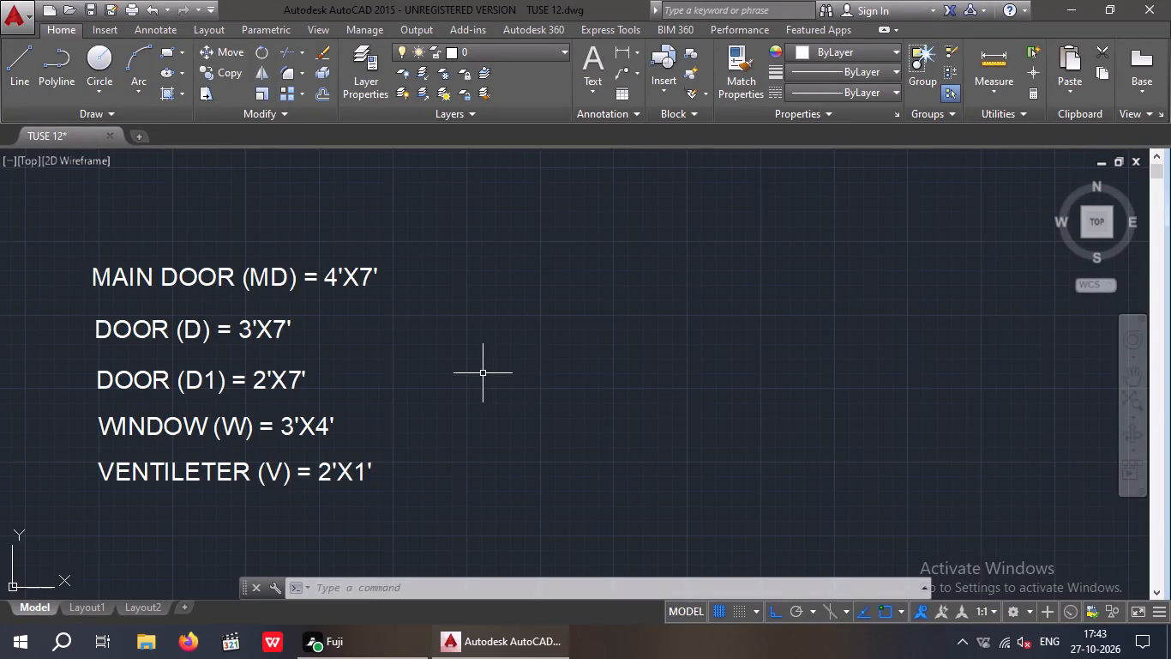
Add multiline text reading OUTER WALL THICKNESS = 9" at 12" height, slightly spaced below the VENTILETER (V) line.
middle_click_drag(405, 374, 535, 384)
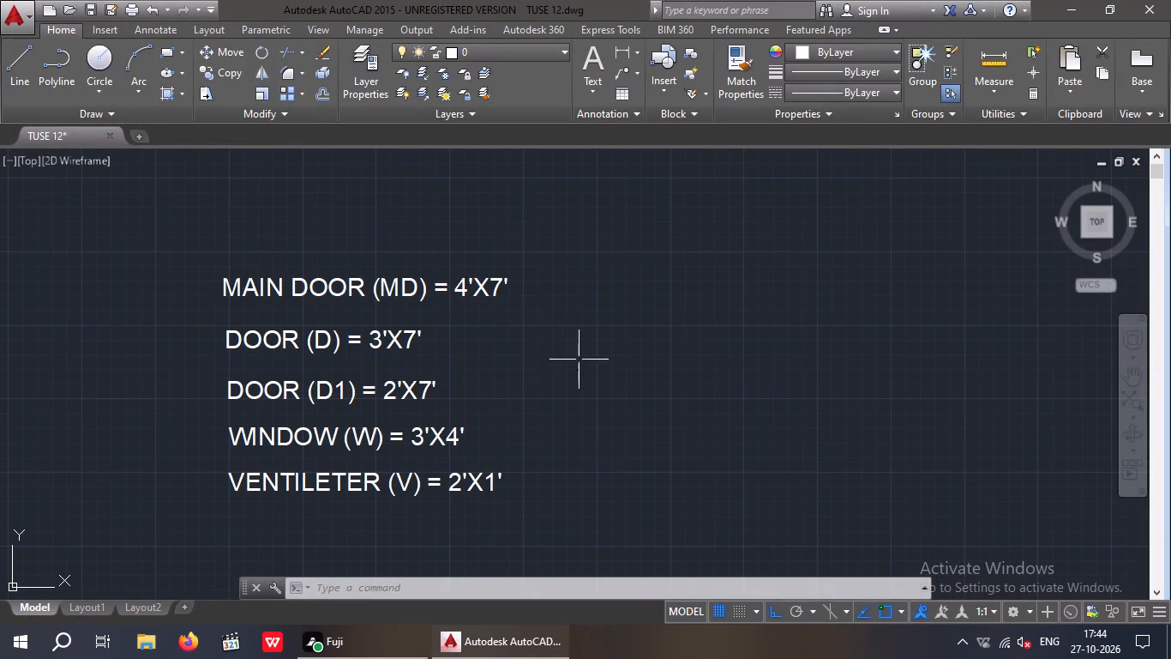
left_click(582, 53)
middle_click_drag(572, 458, 574, 406)
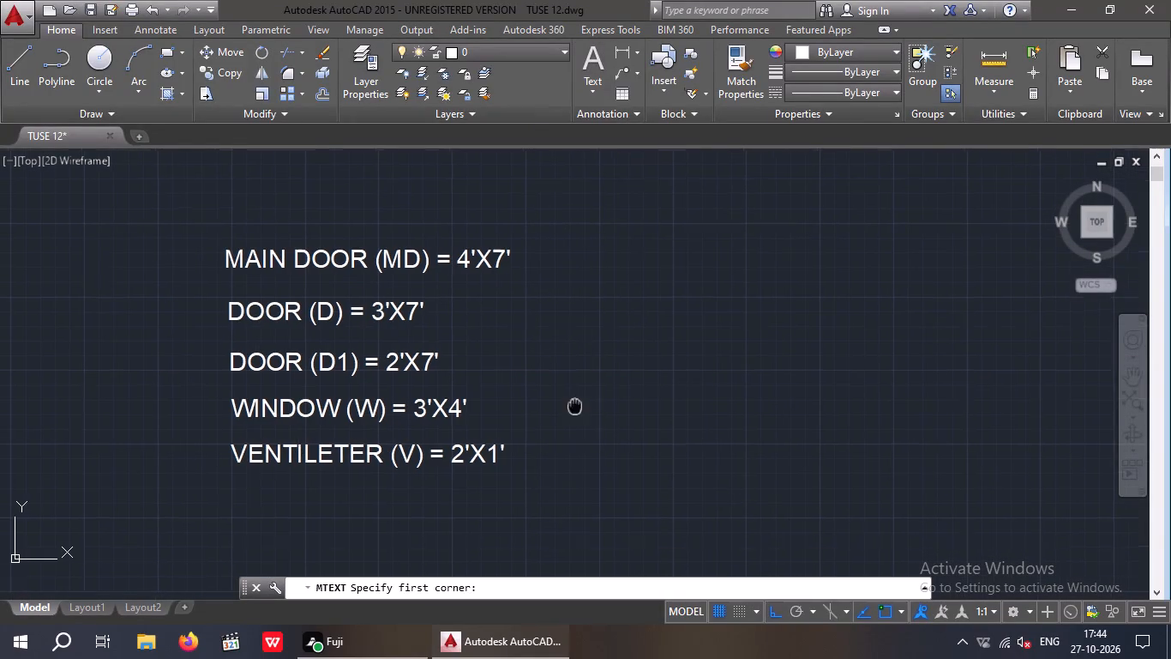
middle_click_drag(574, 406, 574, 276)
left_click_drag(232, 361, 285, 381)
left_click(669, 475)
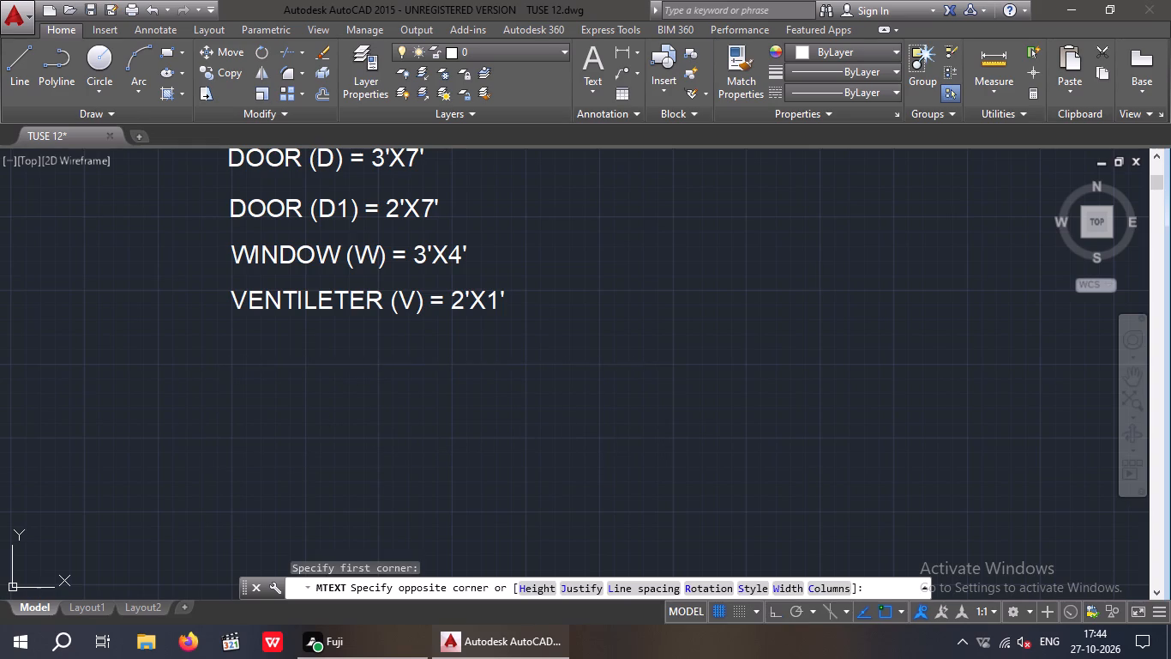
left_click(179, 68)
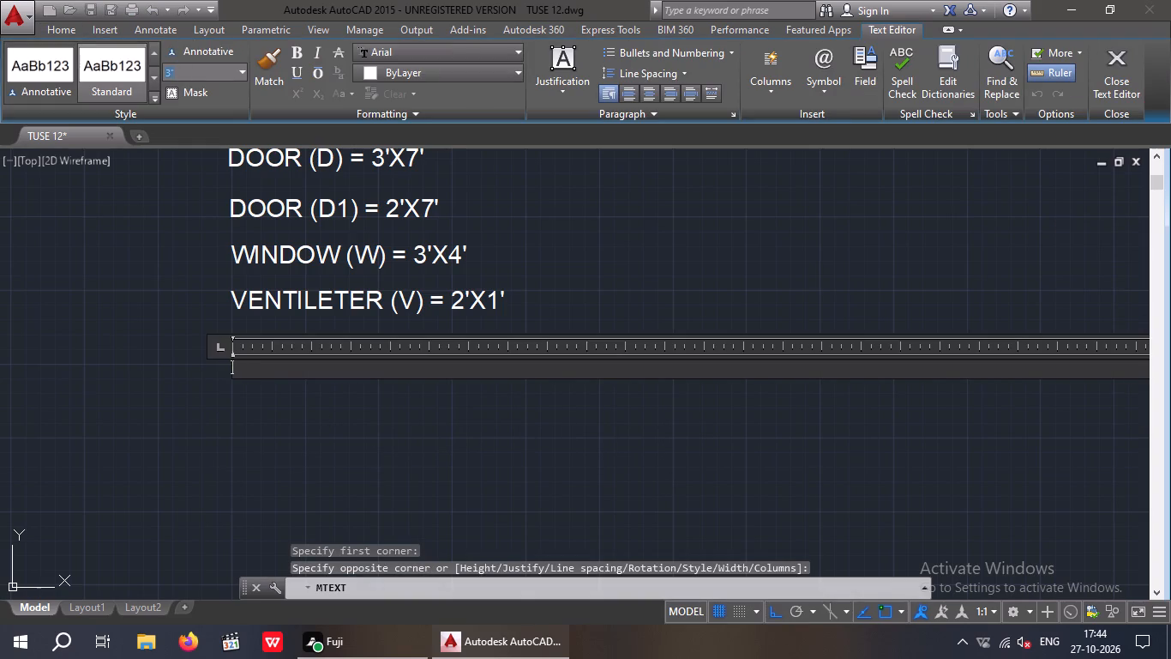
type("12\"")
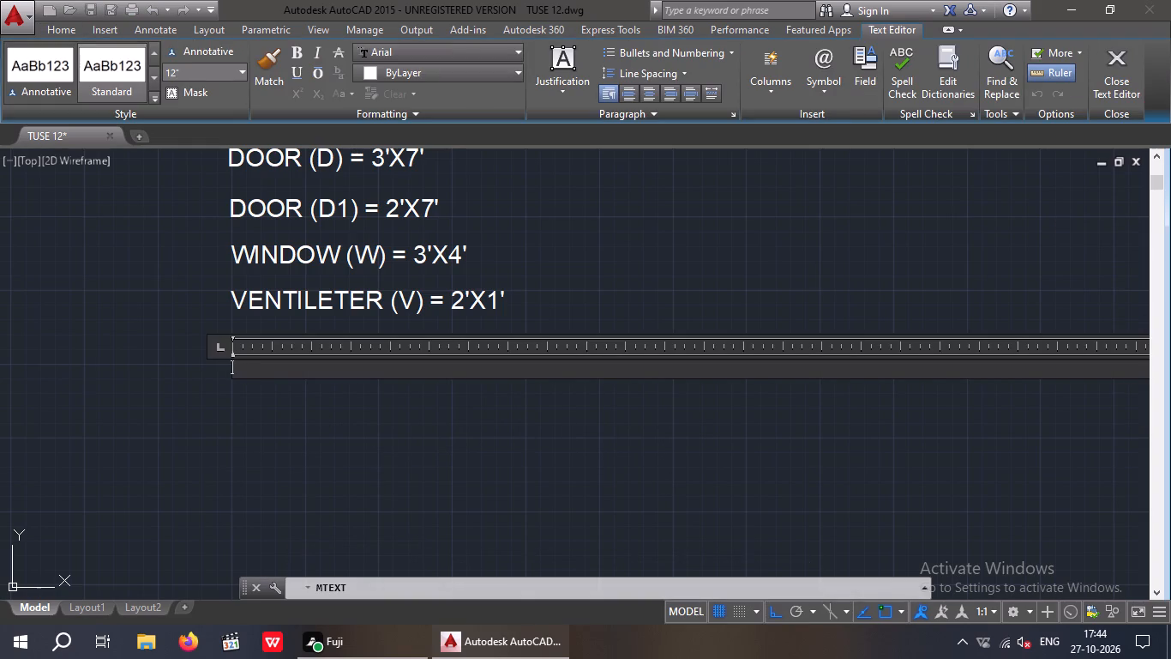
key("Return")
type("OU")
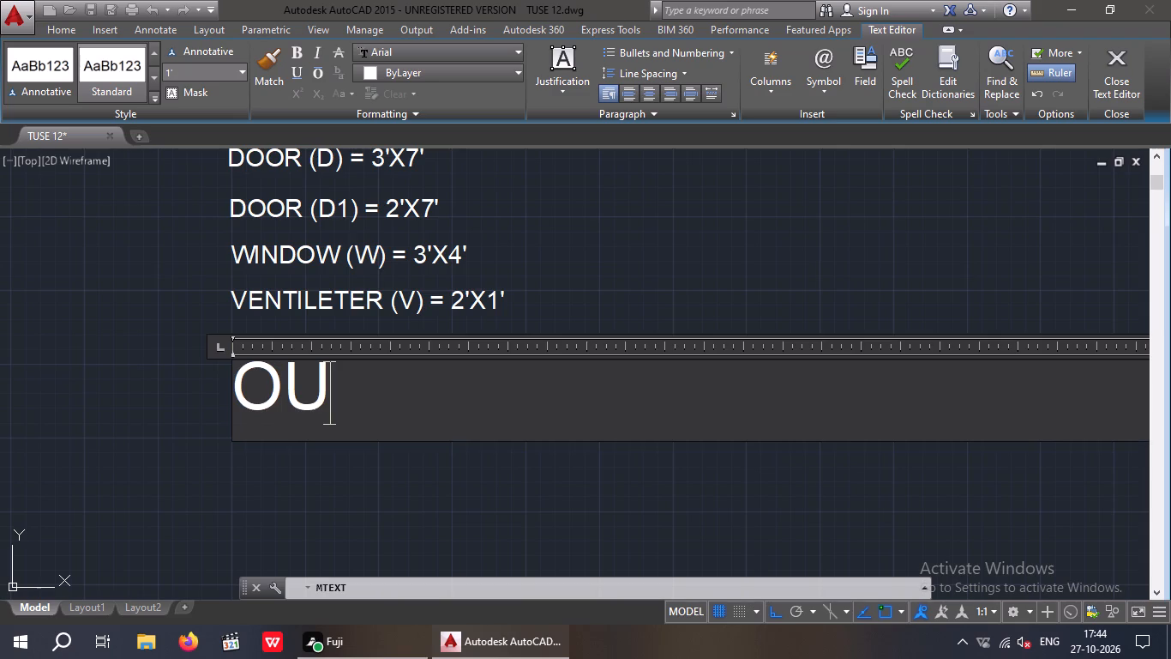
type("TER")
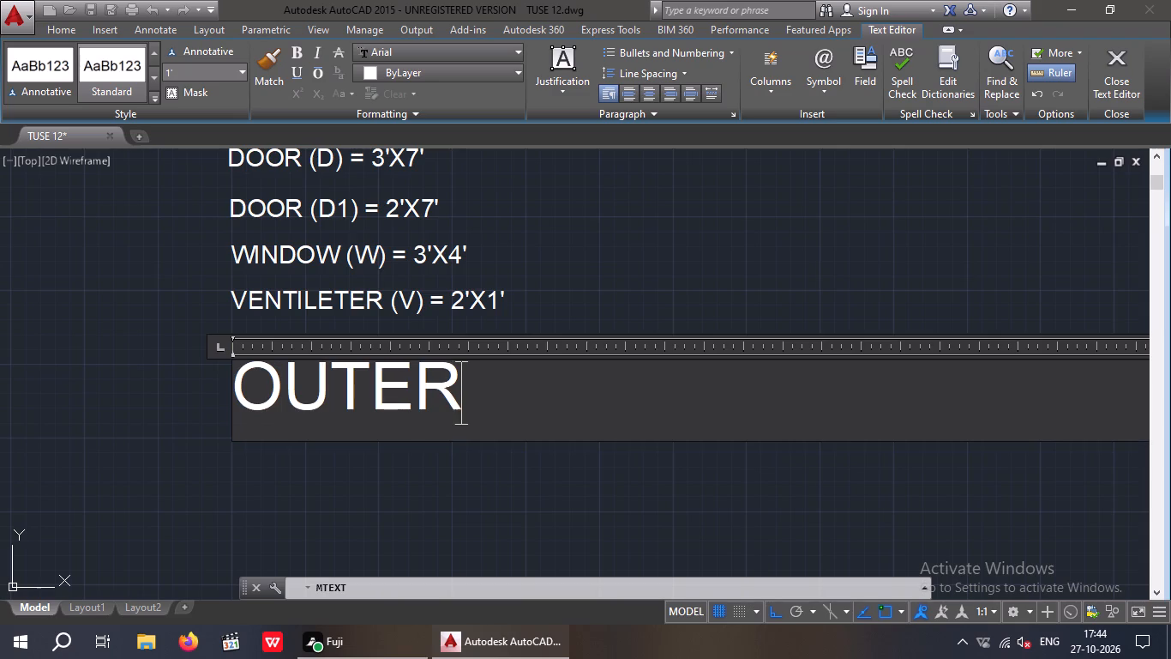
key("space")
key("w")
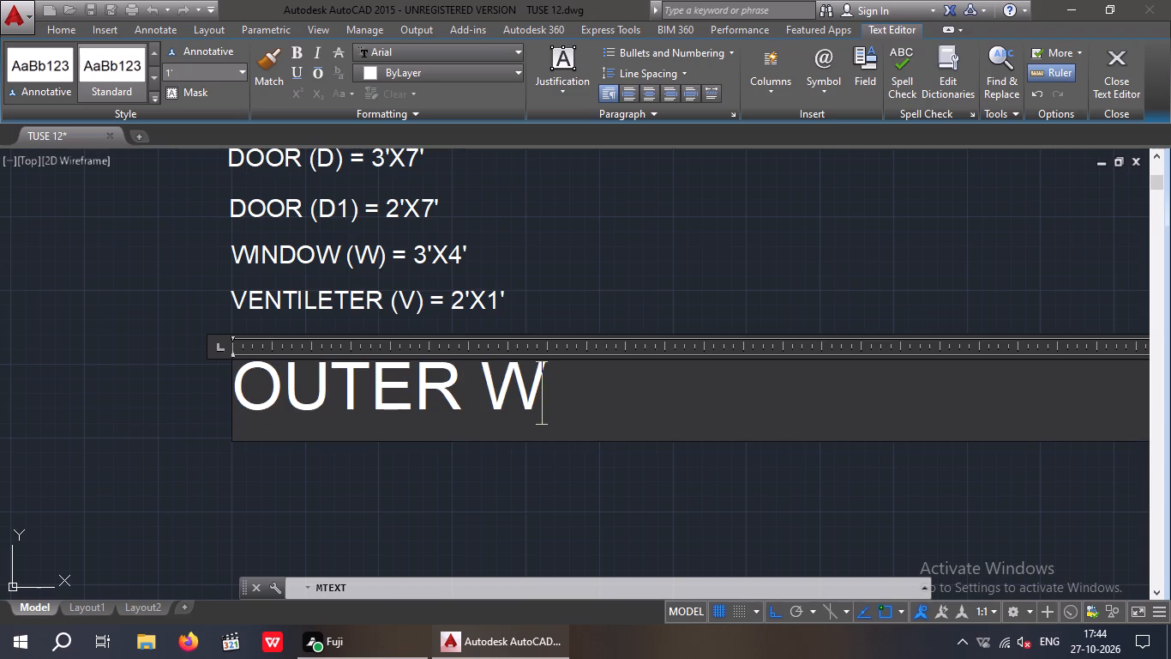
type("ALL")
key("space")
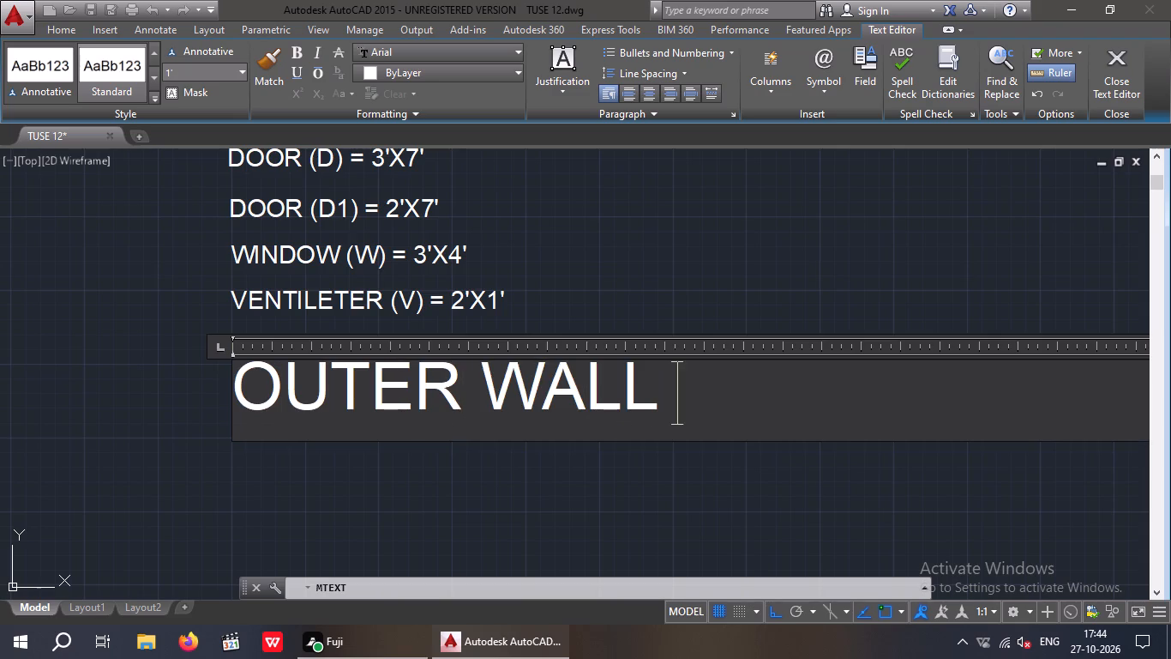
type("THIC")
key("k")
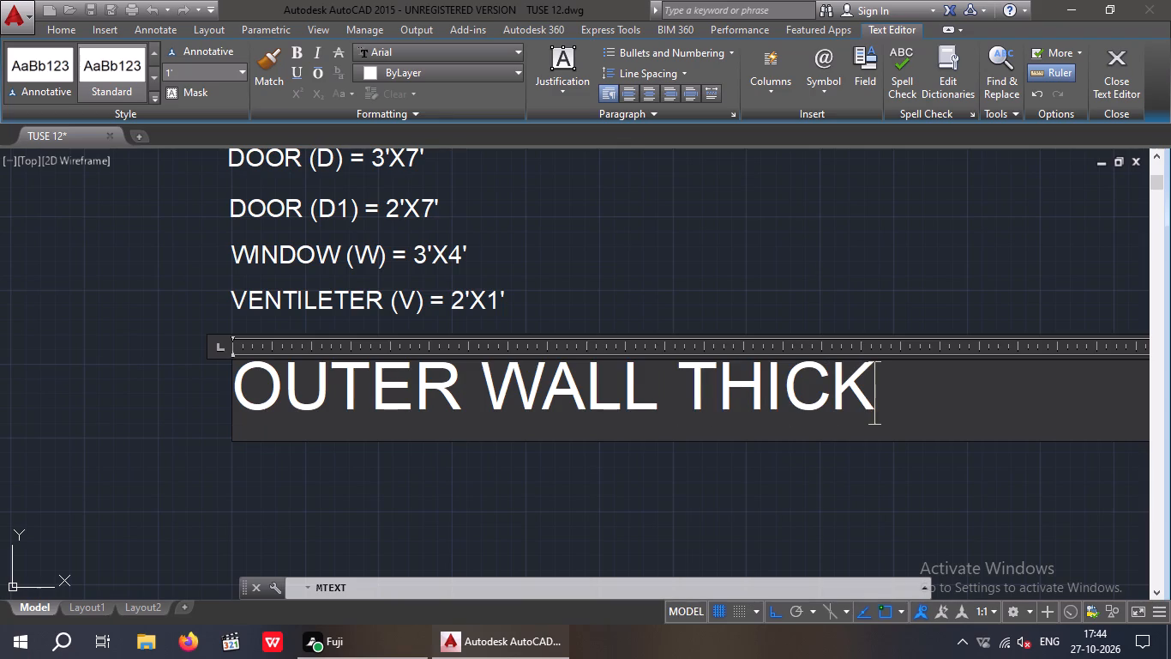
type("NESS")
key("space")
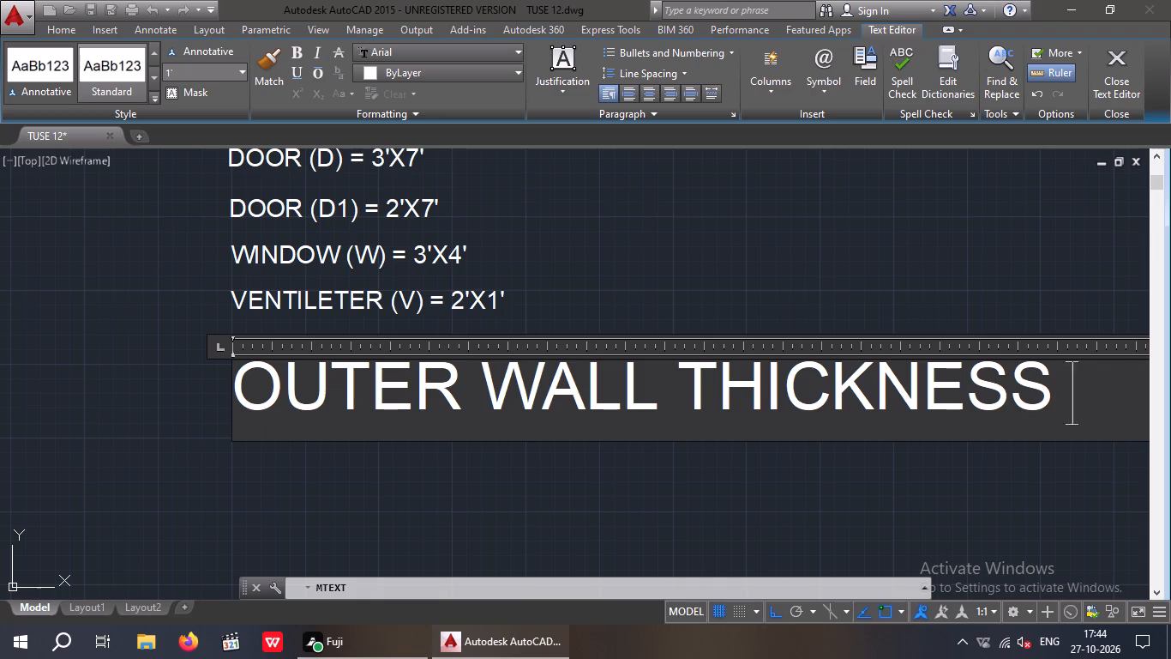
key("equal")
key("space")
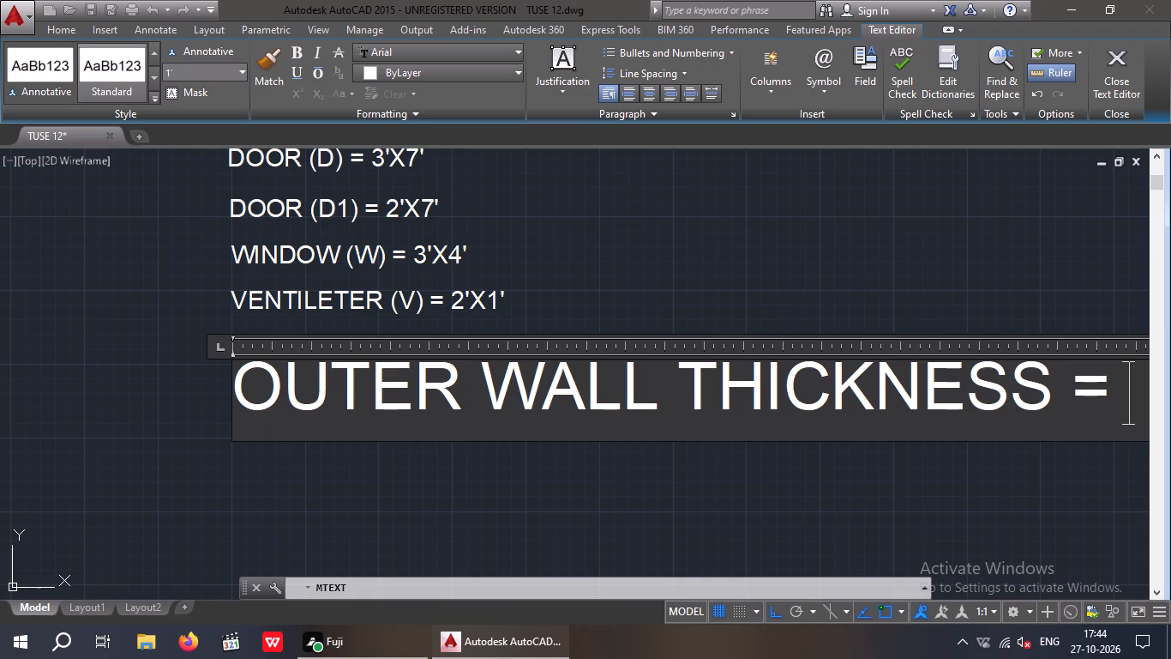
key("plus")
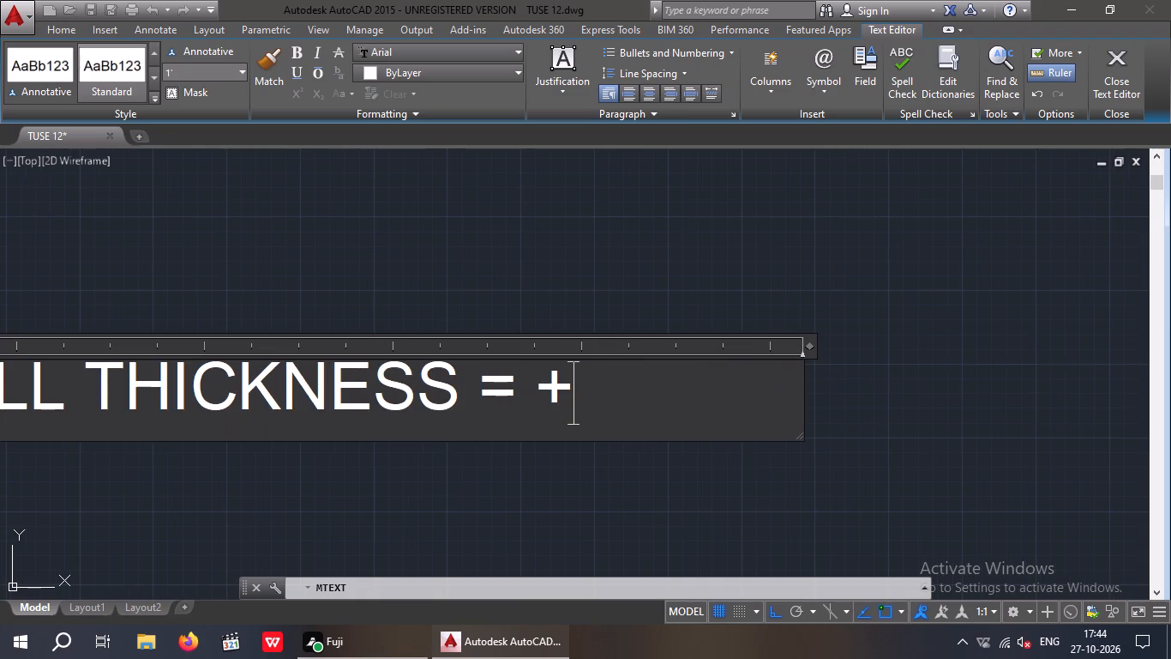
key("BackSpace")
key("9")
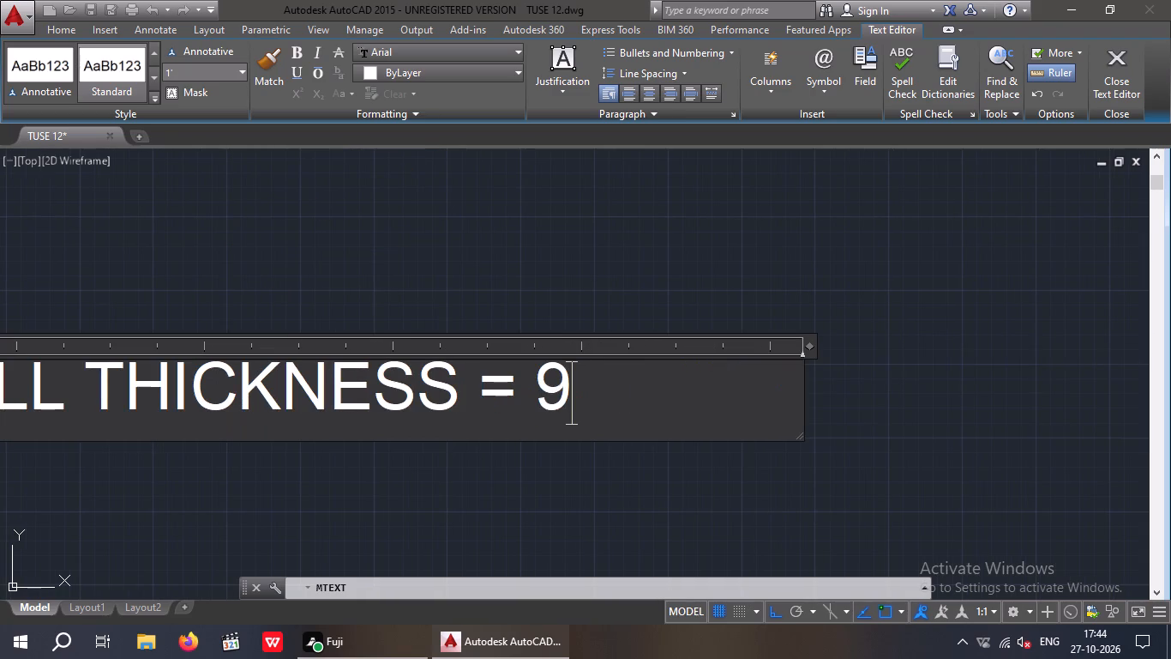
key("shift+quotedbl")
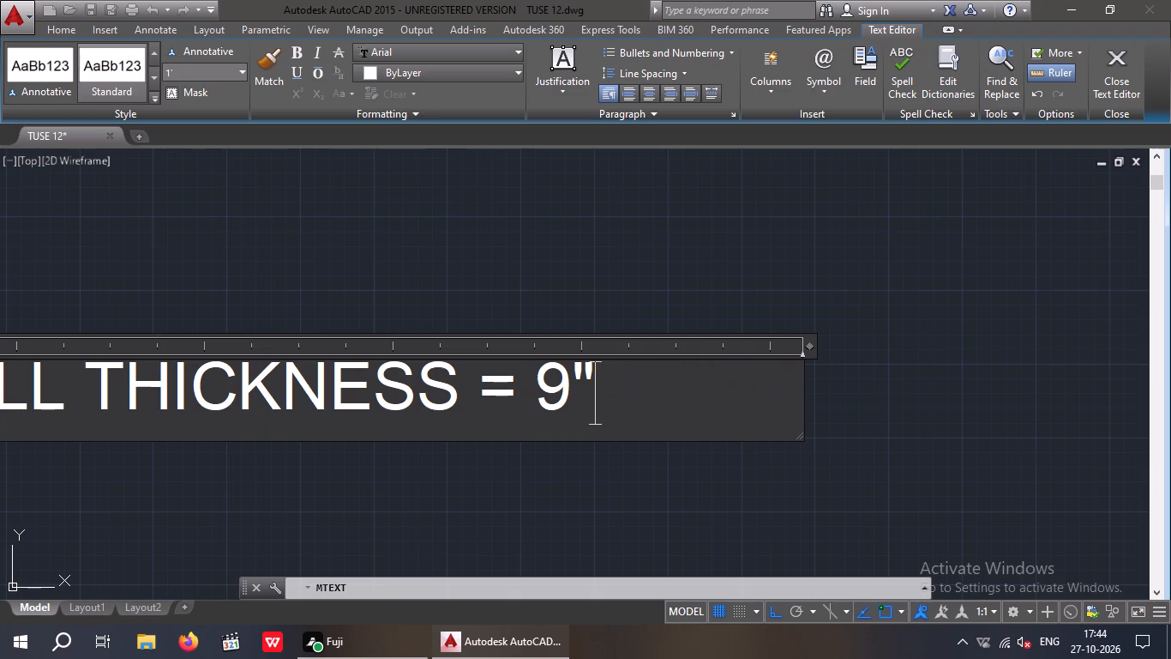
left_click(278, 302)
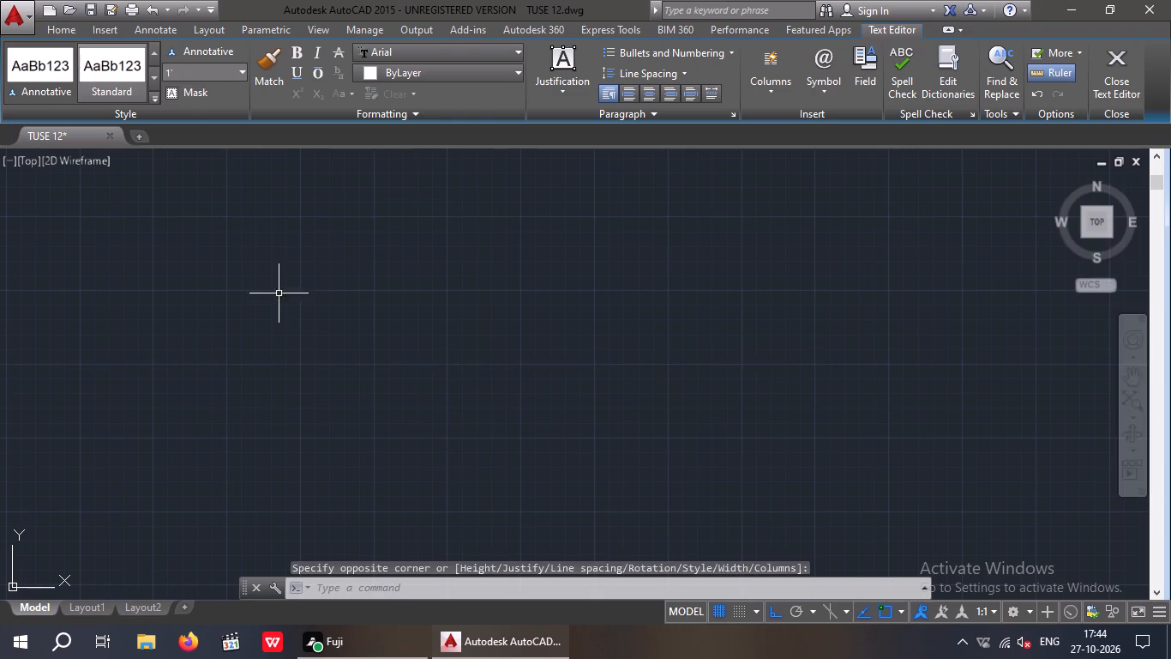
Add multiline text starting INNER WALL THICKNESS = 4 at 12" height directly below the OUTER WALL THICKNESS line.
scroll(296, 311, "down", 3)
scroll(185, 348, "up", 3)
middle_click_drag(179, 362, 339, 378)
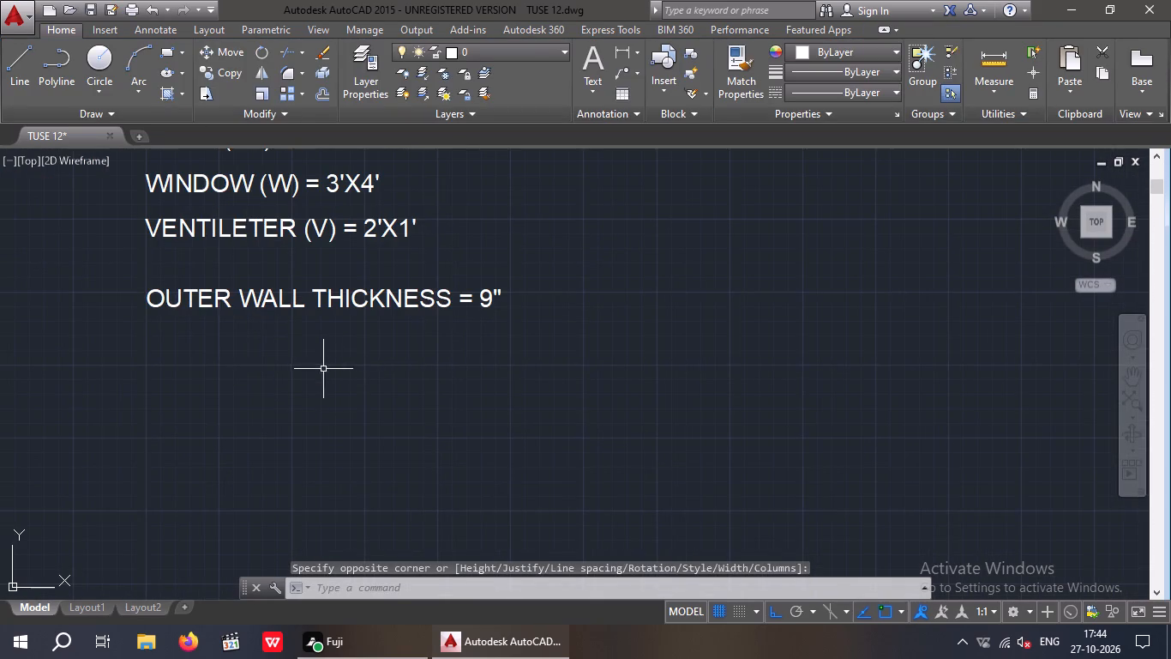
left_click(595, 69)
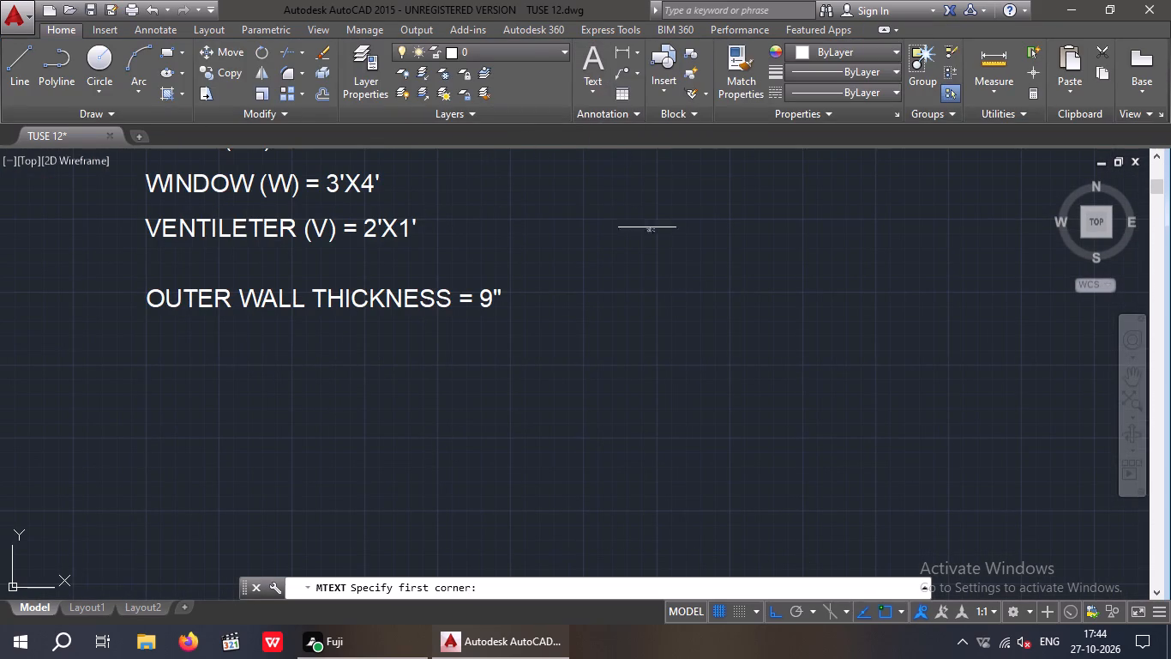
scroll(199, 367, "up", 1)
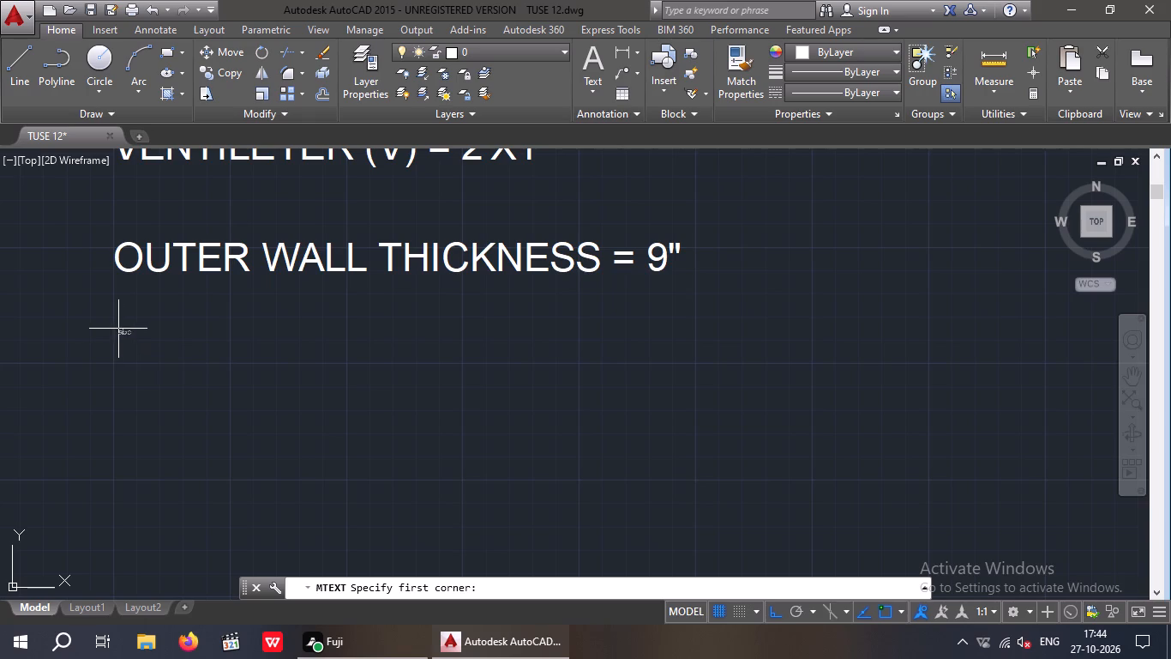
left_click(116, 319)
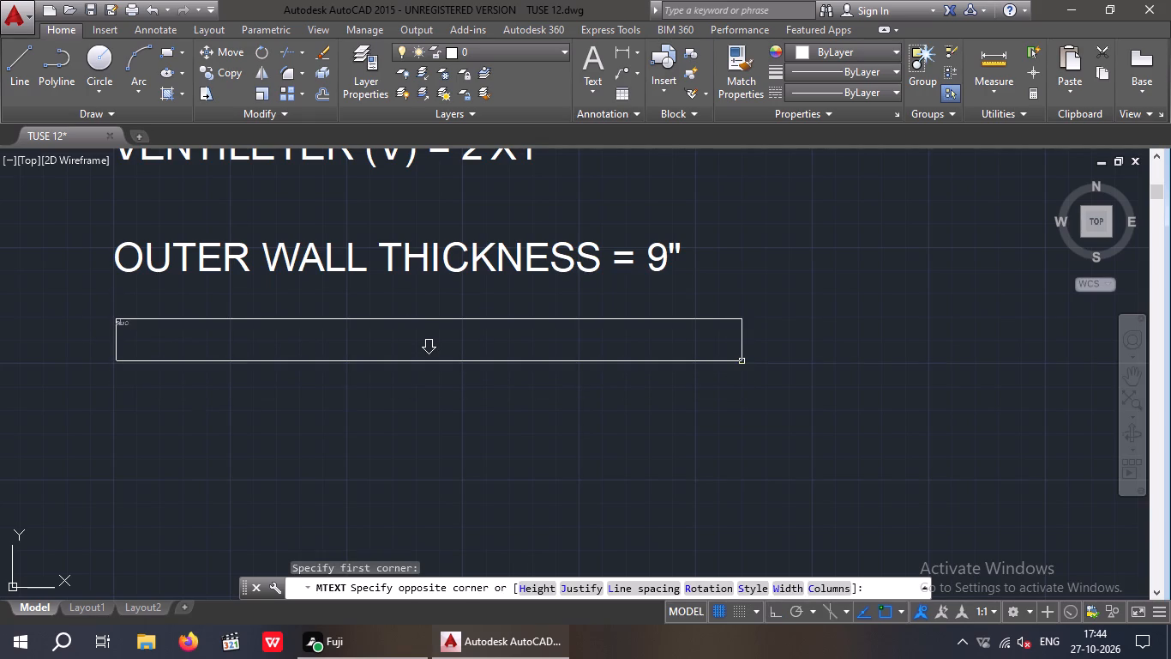
left_click(742, 361)
left_click(179, 75)
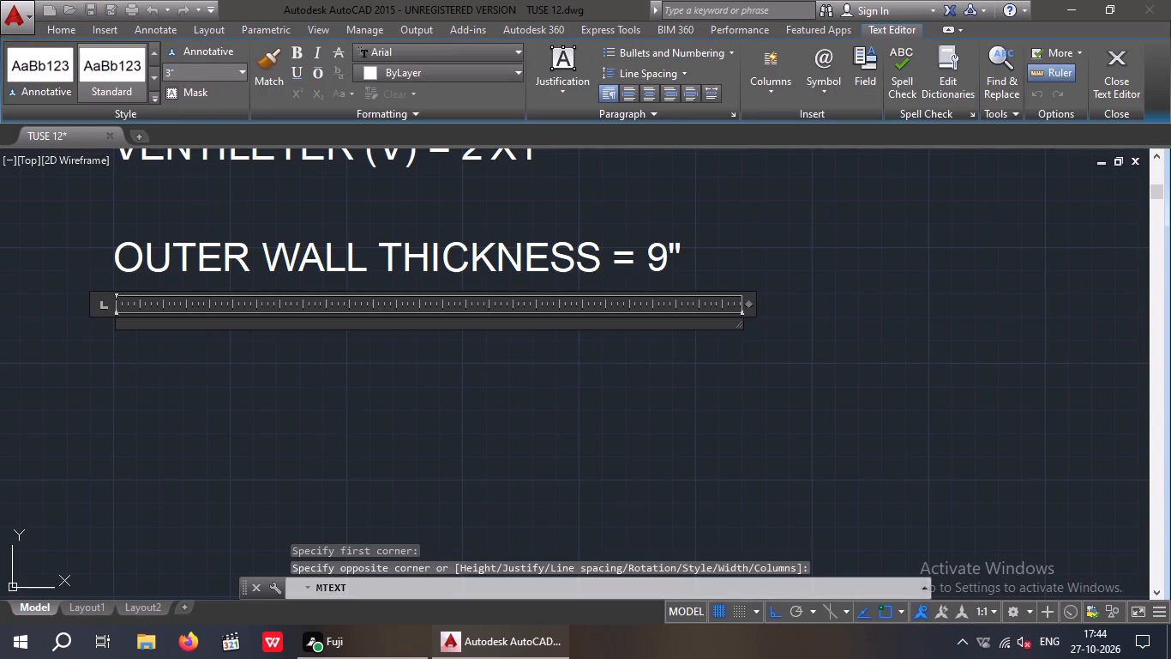
type("12")
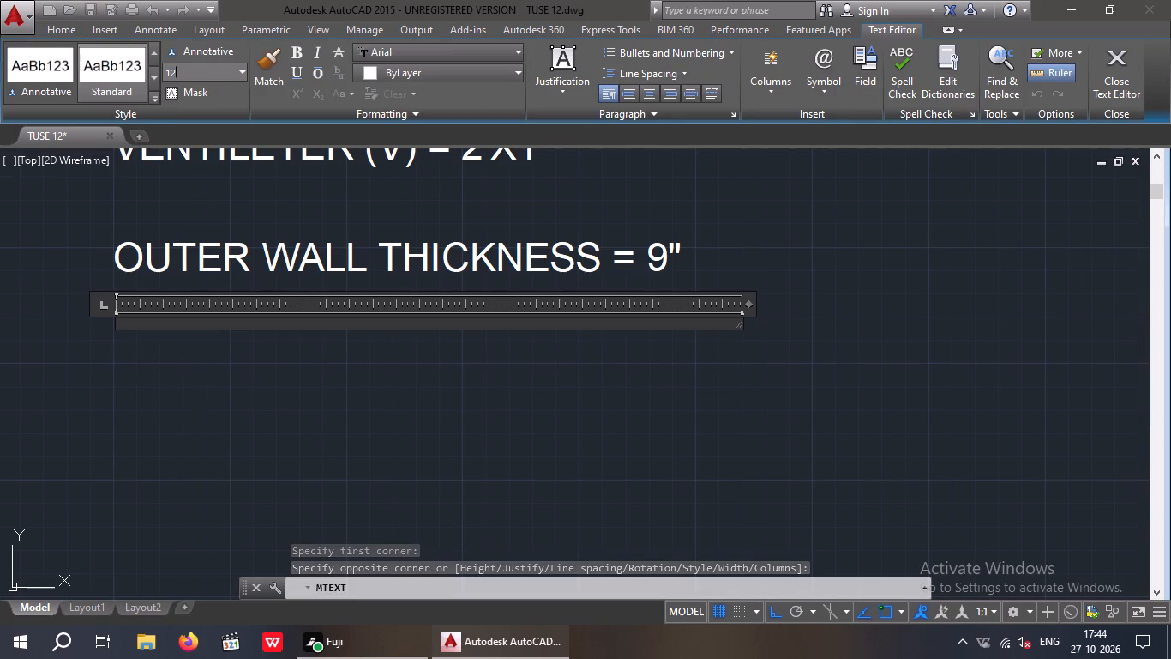
key("shift+quotedbl")
key("Return")
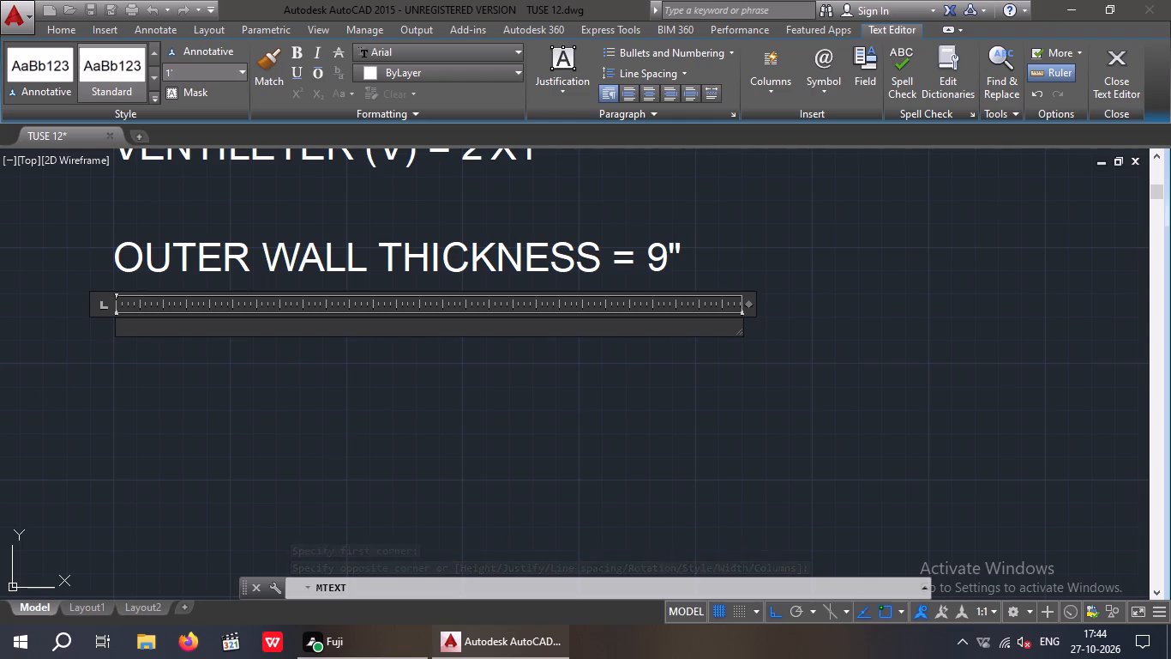
type("INN")
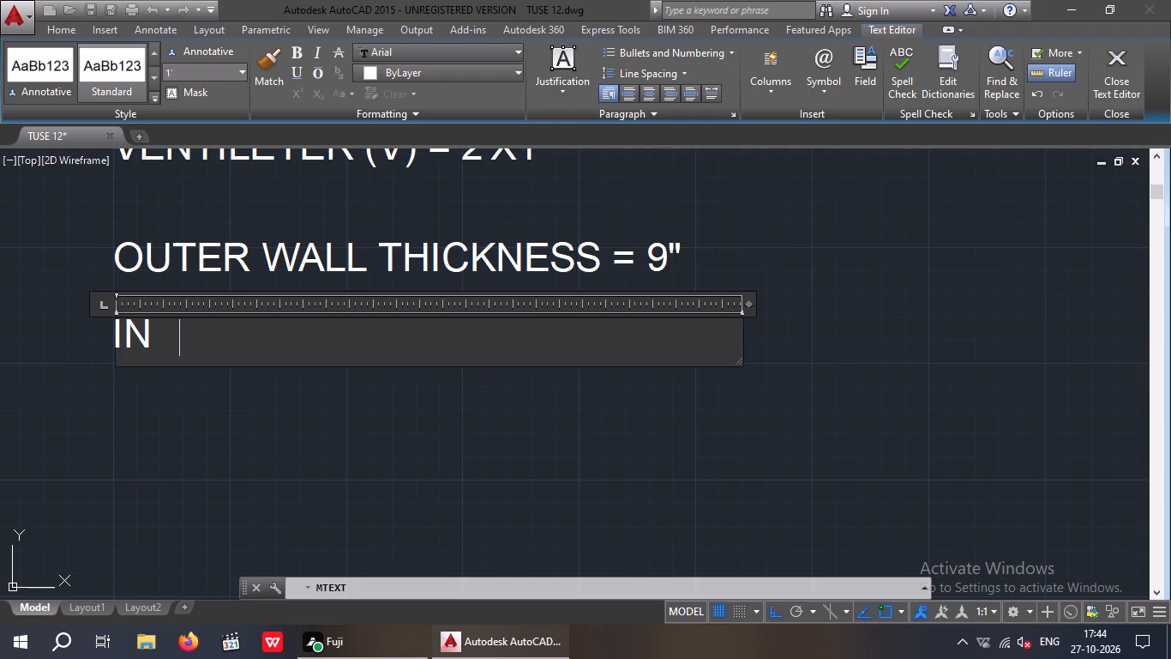
key("e")
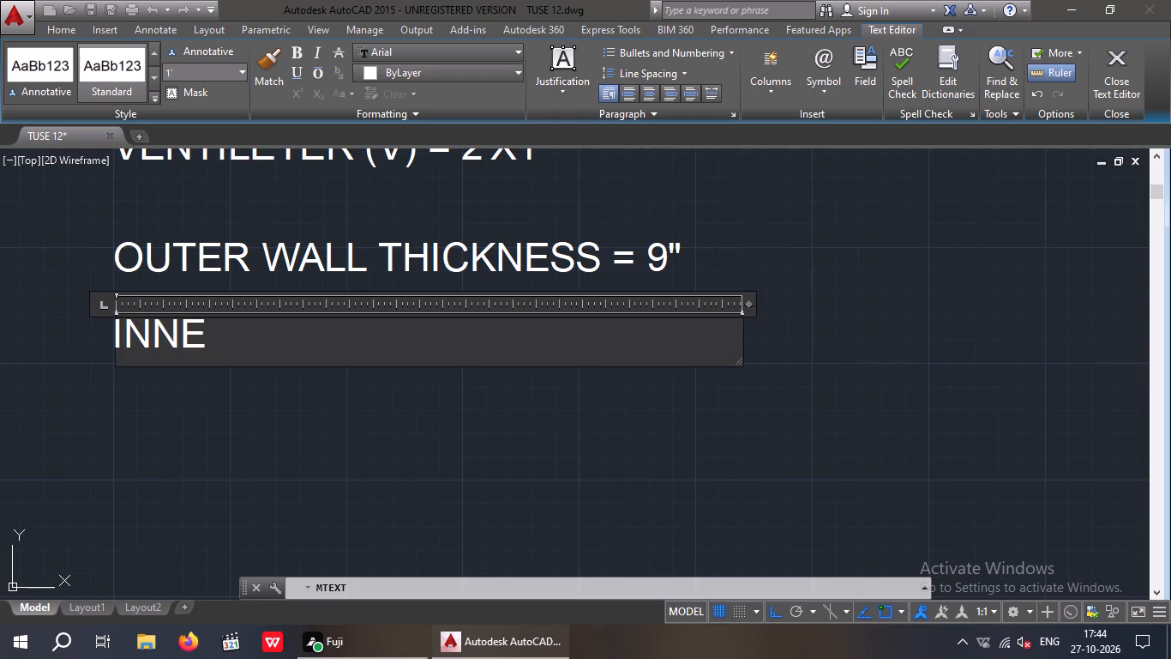
key("r")
key("space")
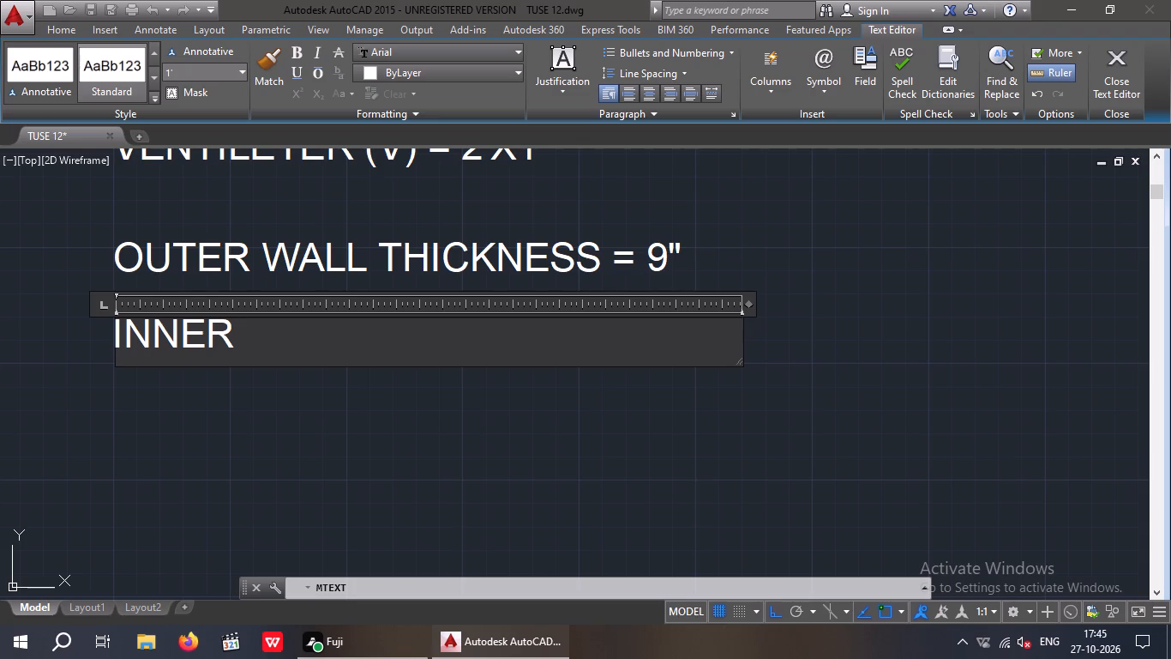
type("WA")
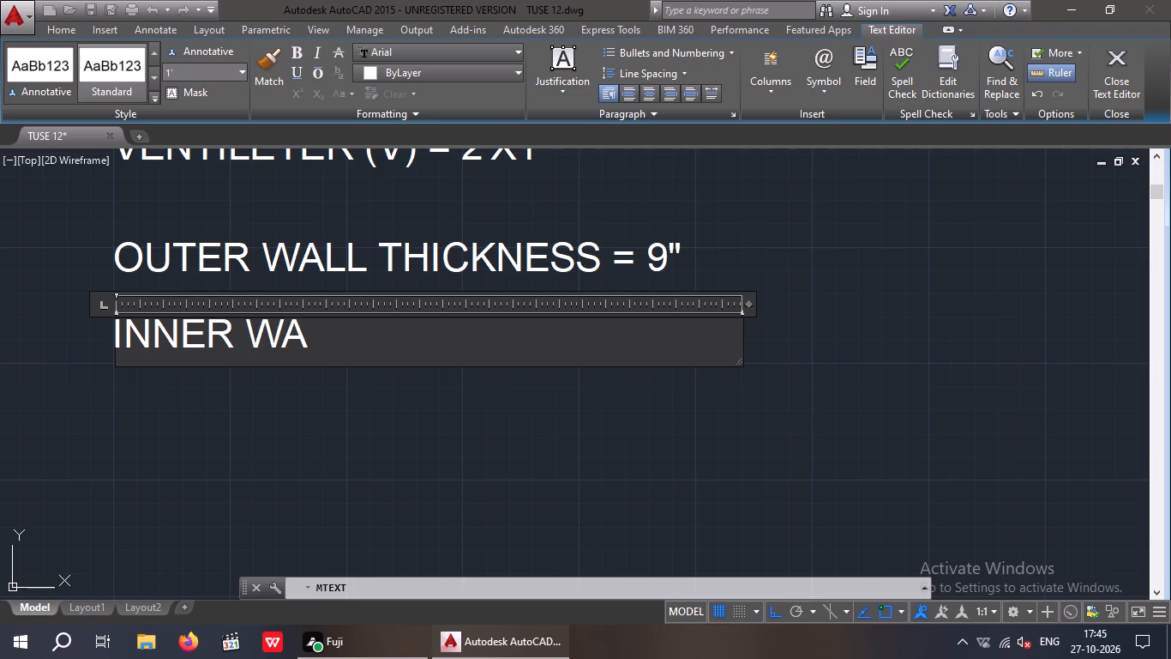
type("LL")
key("space")
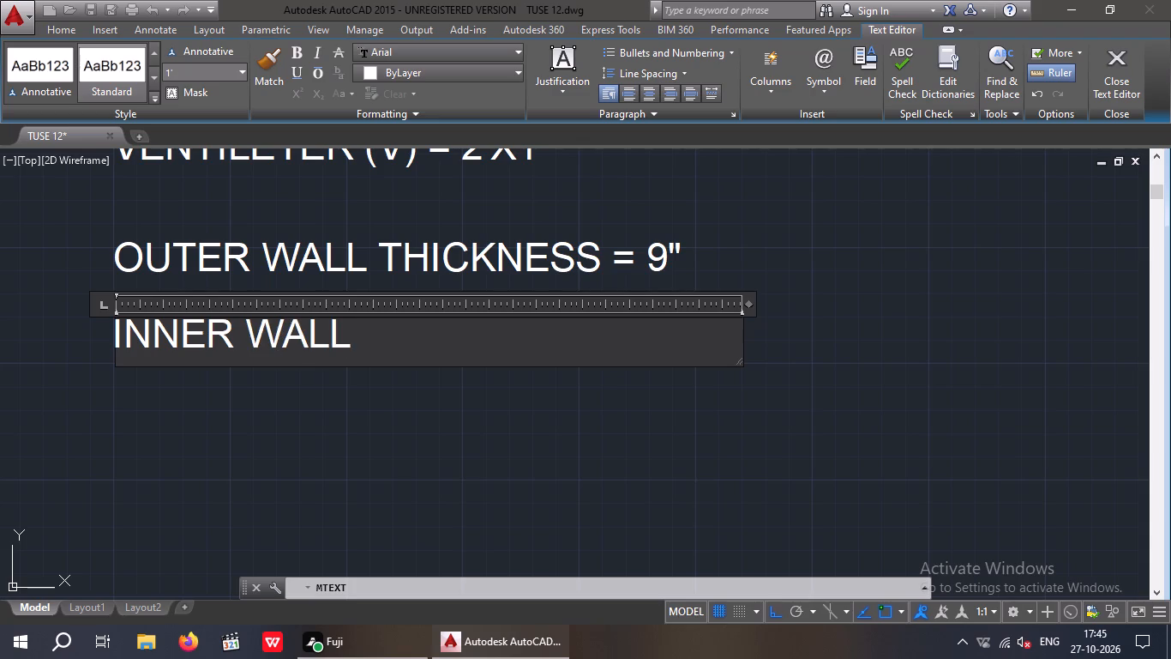
type("TH")
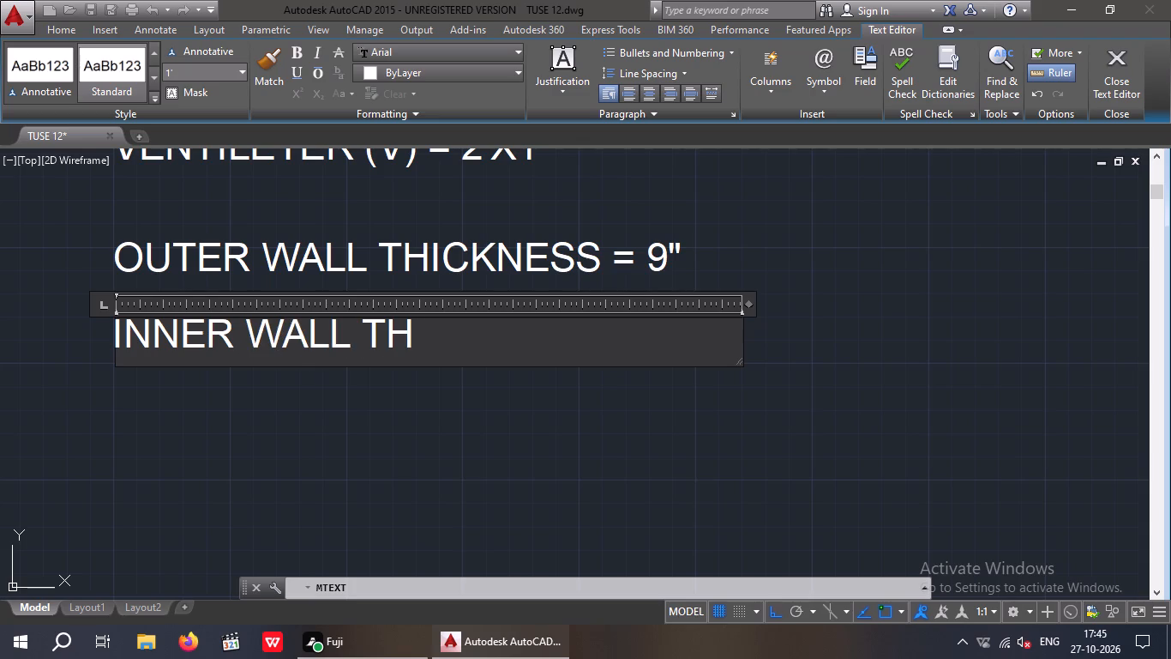
key("i")
type("CK")
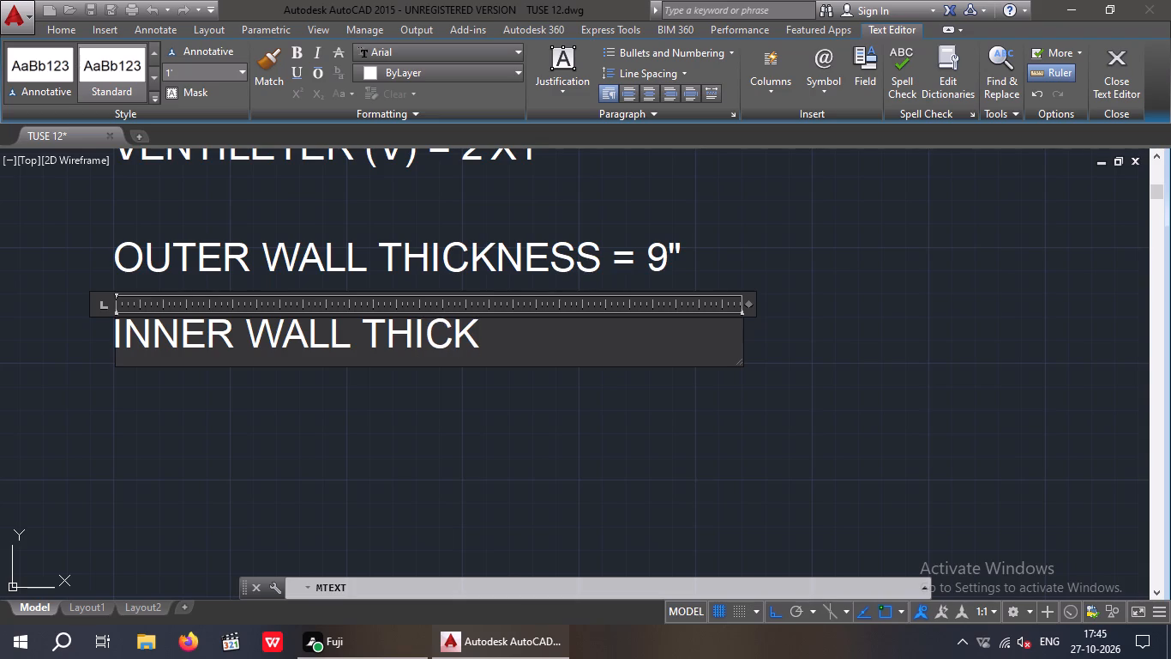
type("NESS")
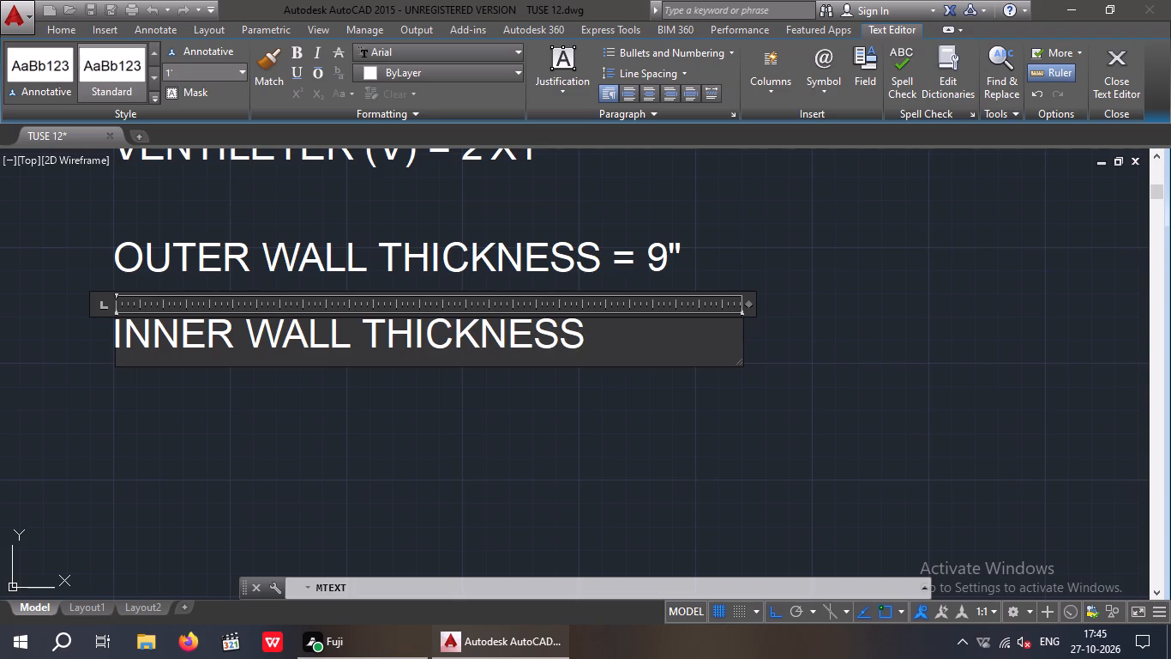
key("space")
type("=")
key("space")
key("4")
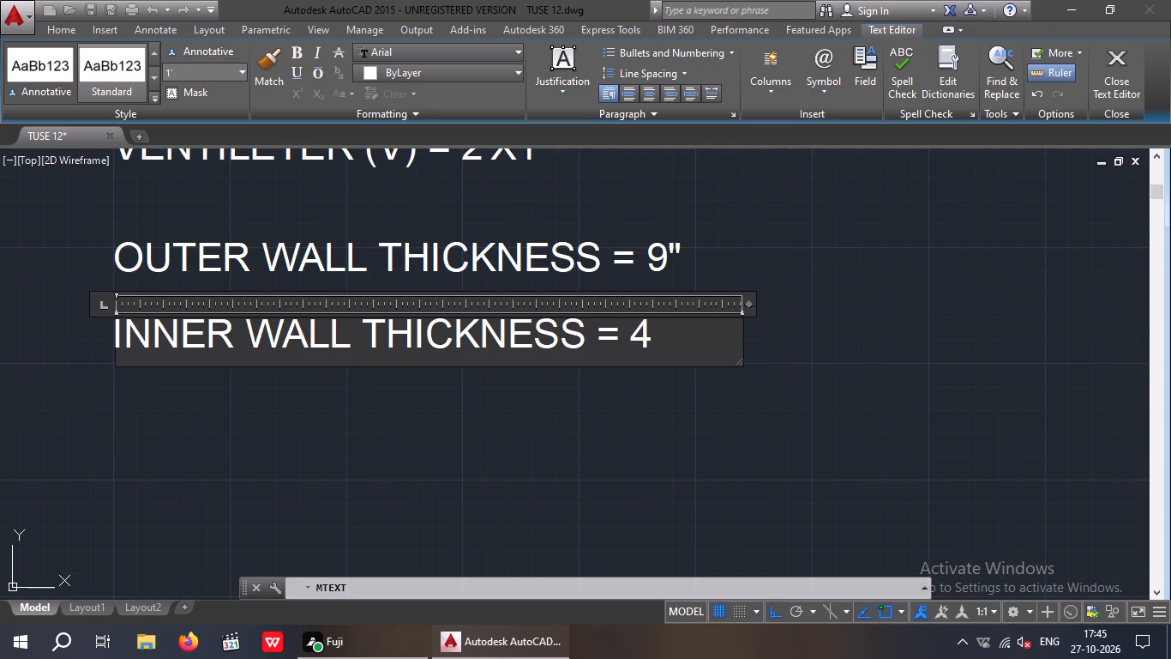
Complete the inner wall text with an inch mark so it reads INNER WALL THICKNESS = 4".
key("shift+quotedbl")
left_click(232, 462)
Move the MAIN DOOR (MD) = 4'X7' line straight down about 36', into the empty space below the wall thickness lines.
scroll(290, 281, "down", 2)
middle_click_drag(326, 307, 337, 426)
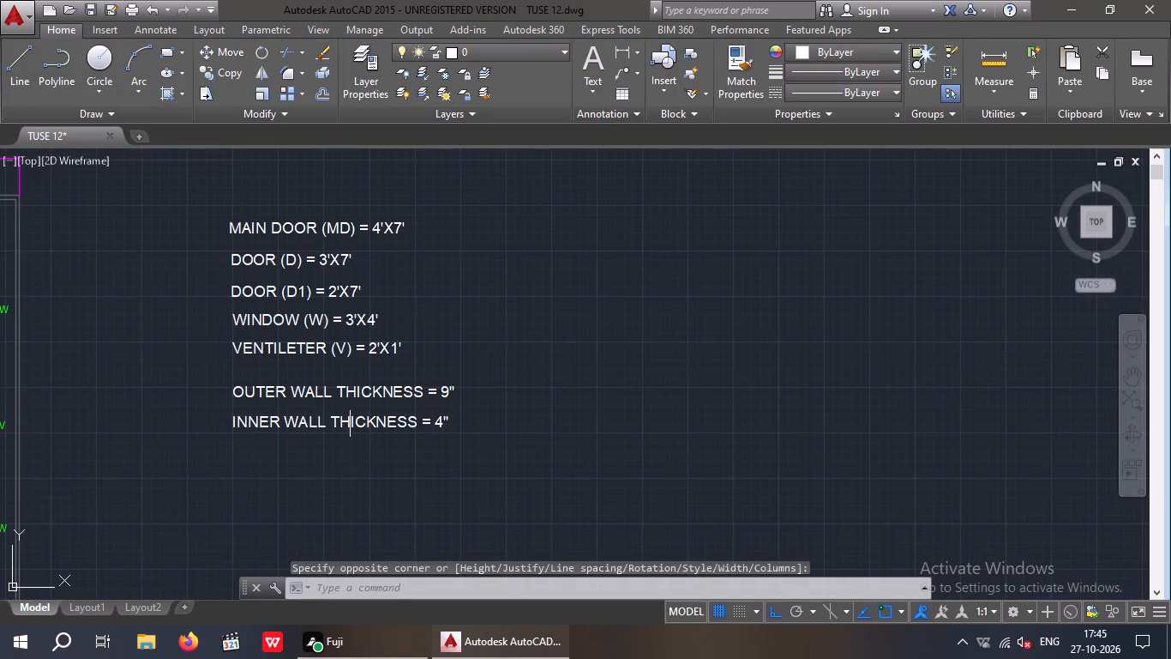
scroll(239, 383, "up", 2)
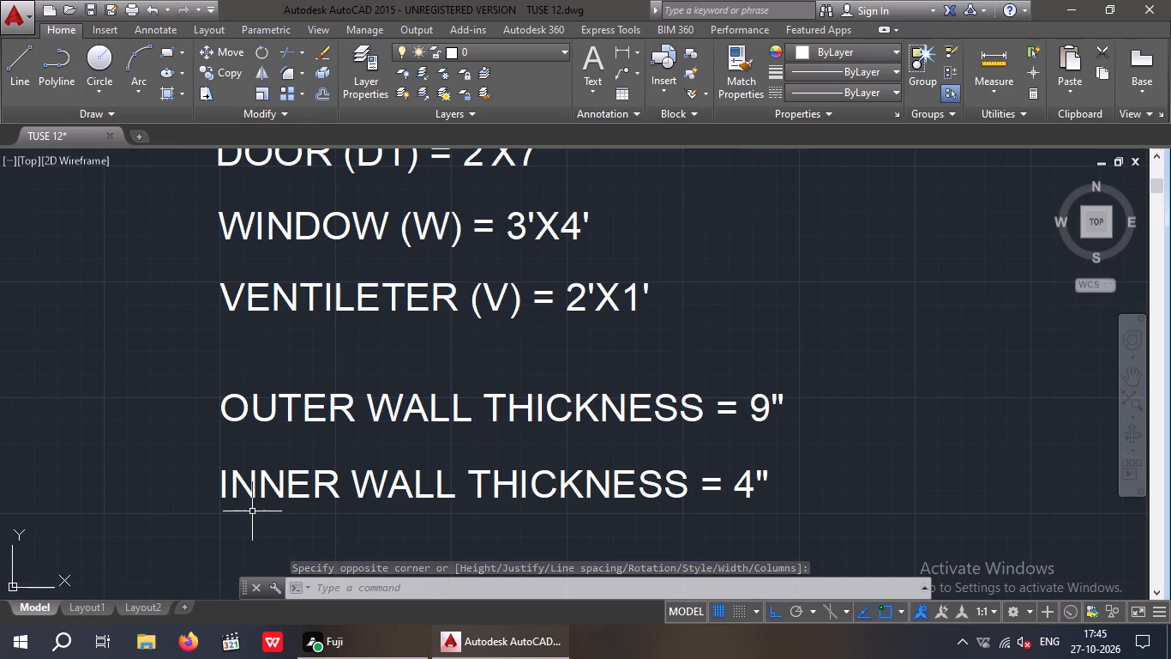
middle_click_drag(246, 407, 245, 460)
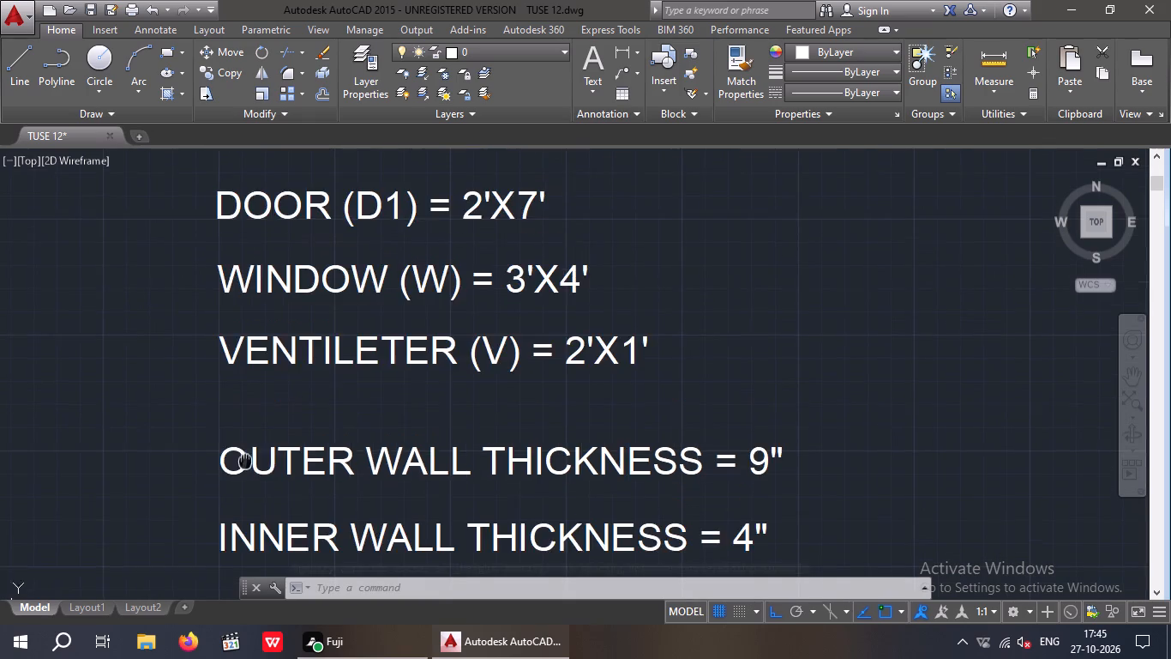
scroll(241, 356, "down", 3)
middle_click_drag(276, 245, 295, 115)
middle_click_drag(280, 221, 303, 257)
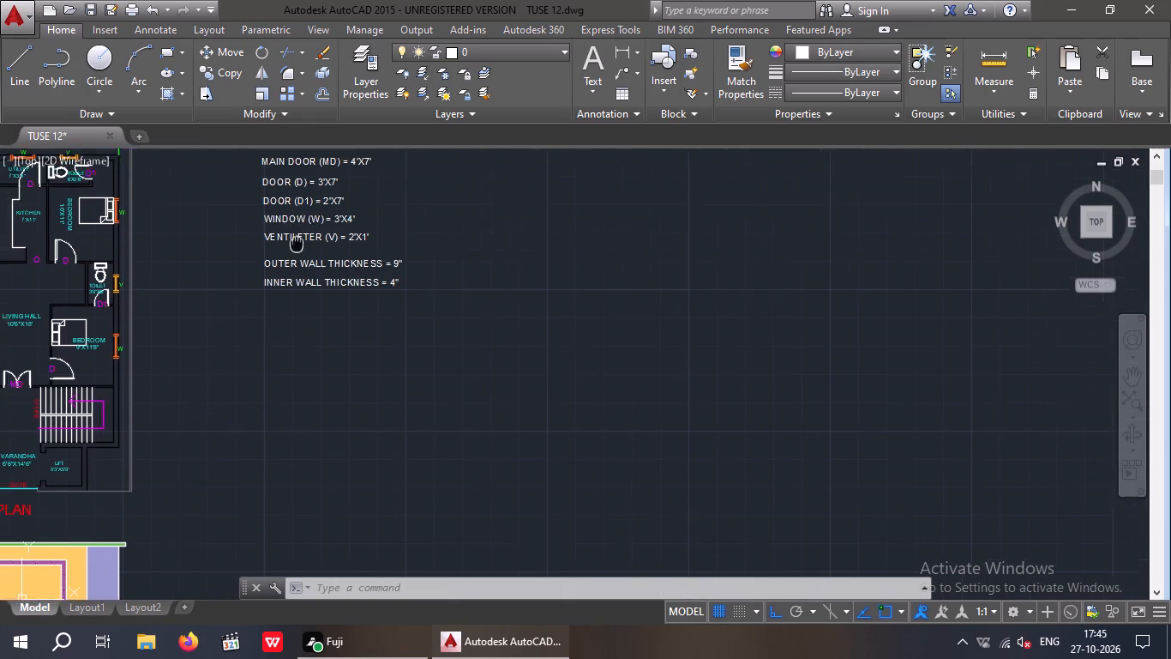
middle_click_drag(303, 257, 335, 354)
scroll(285, 257, "up", 3)
left_click_drag(427, 390, 379, 361)
left_click(345, 321)
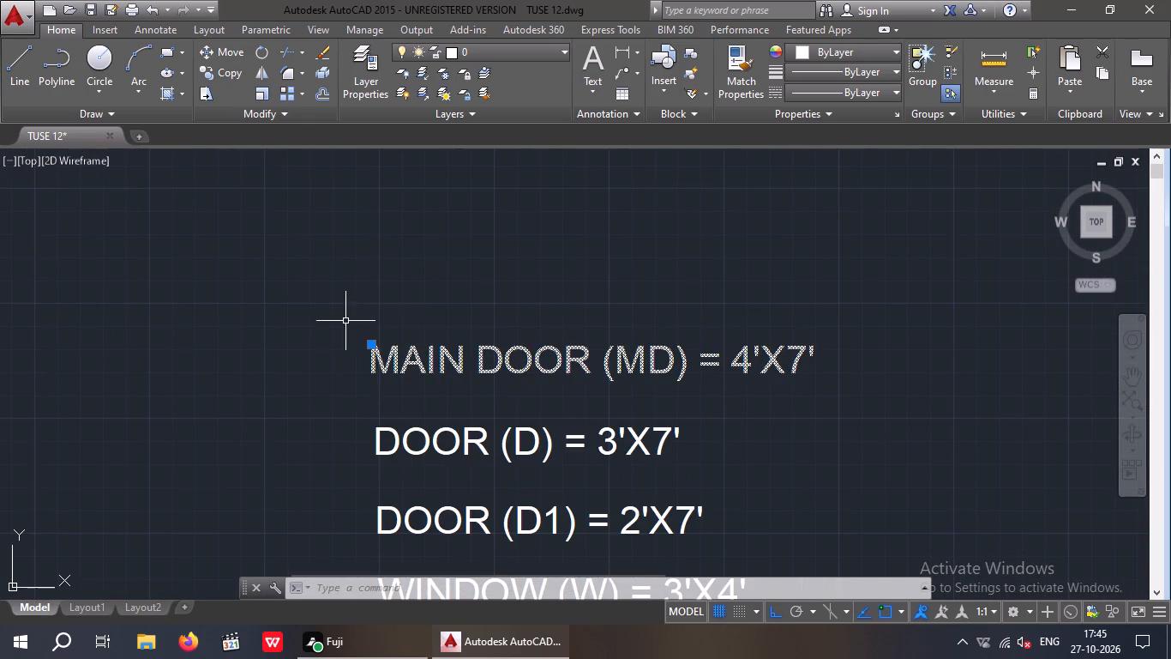
left_click(204, 49)
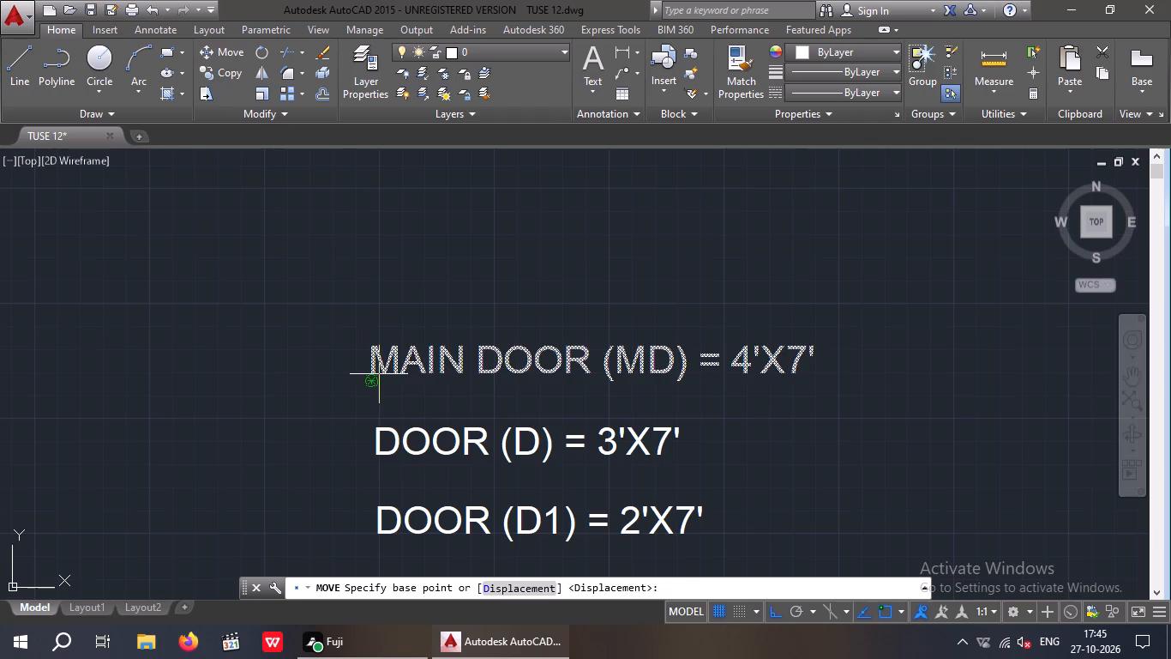
left_click(380, 374)
scroll(348, 294, "down", 3)
middle_click_drag(335, 306, 347, 213)
scroll(327, 336, "down", 1)
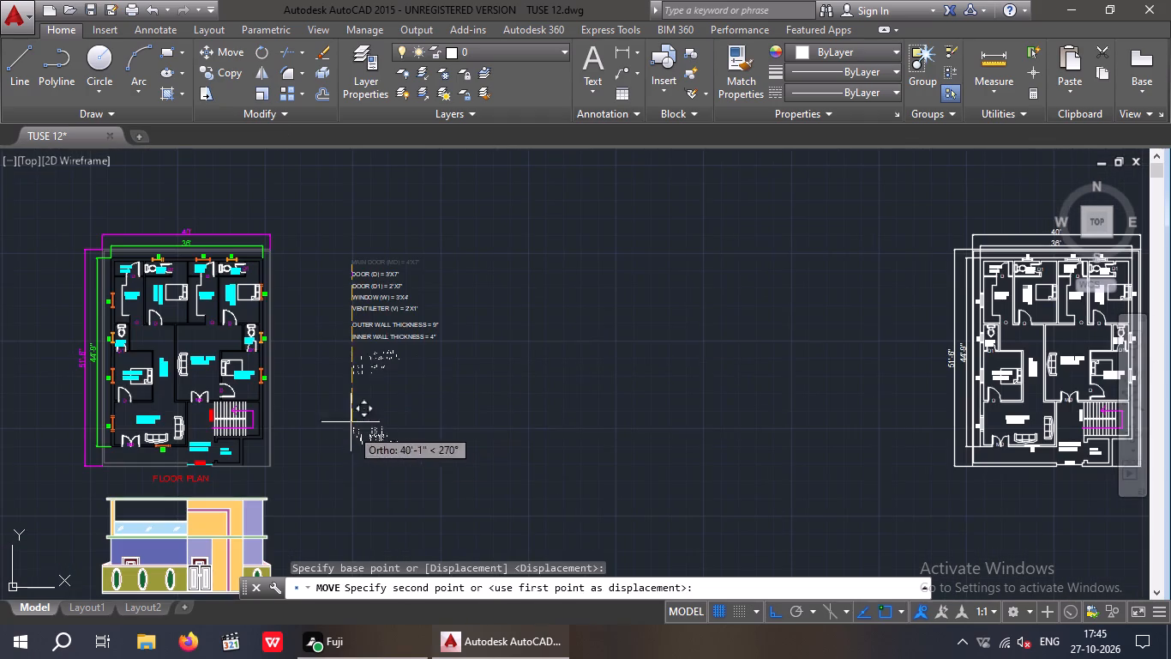
scroll(361, 414, "up", 4)
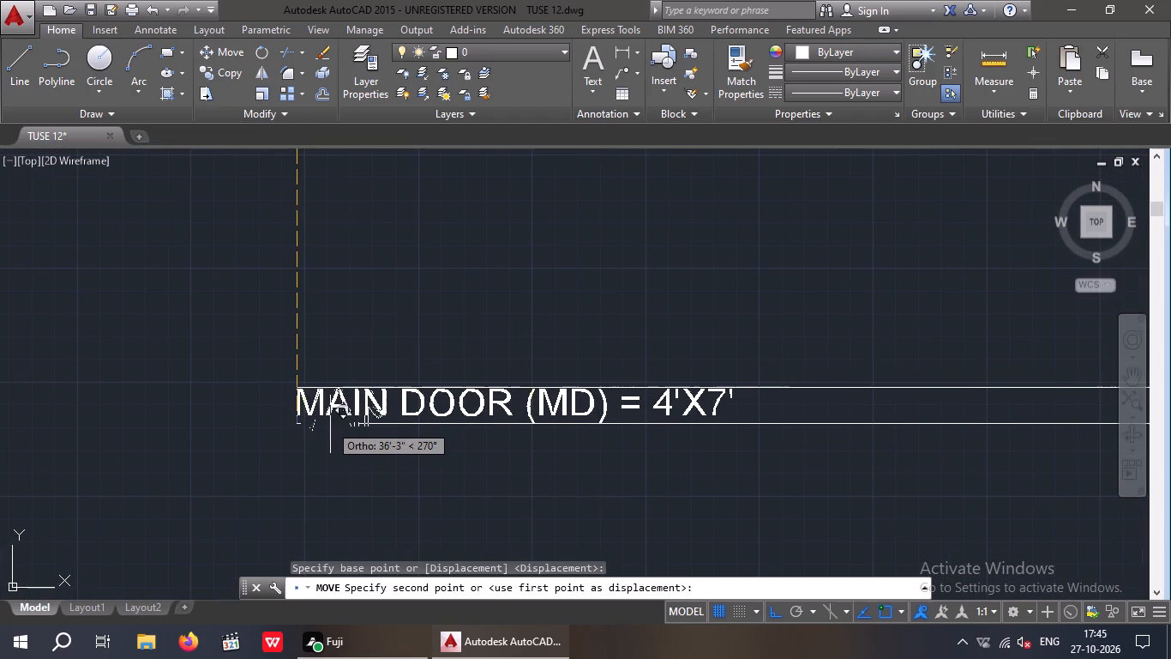
left_click(319, 417)
Move the DOOR (D) = 3'X7' line directly below the relocated MAIN DOOR (MD) line with ortho off, aligning their starting edges.
scroll(334, 369, "down", 2)
middle_click_drag(369, 353, 382, 423)
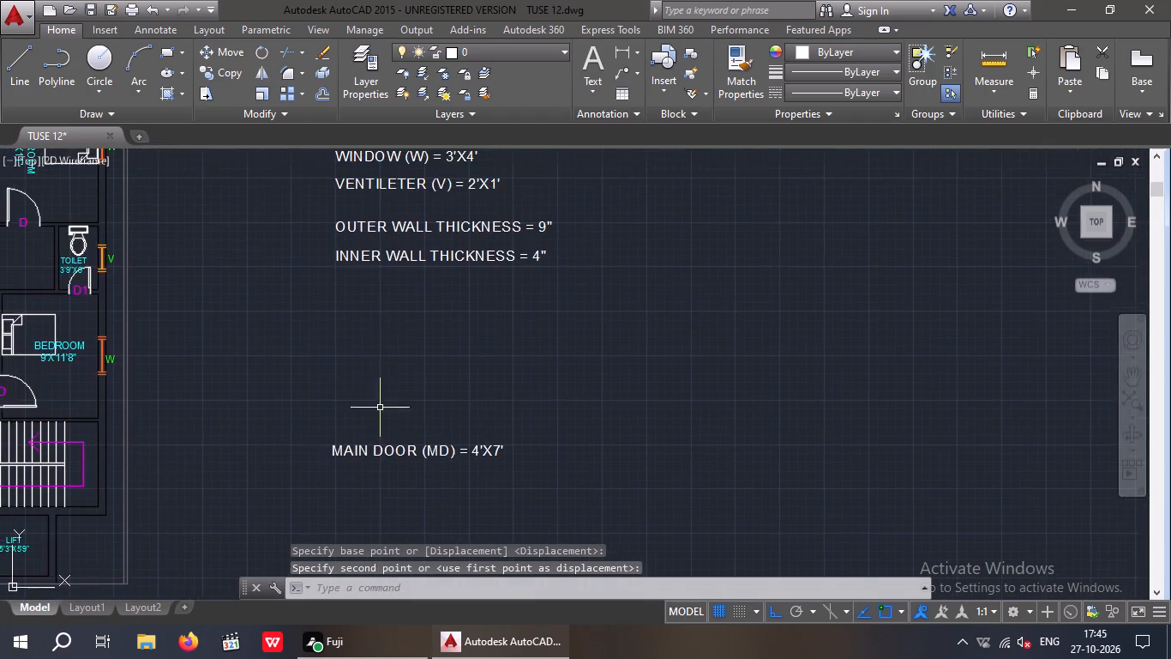
scroll(375, 305, "down", 1)
middle_click_drag(381, 336, 388, 404)
scroll(370, 236, "up", 2)
left_click_drag(368, 275, 328, 257)
left_click(316, 233)
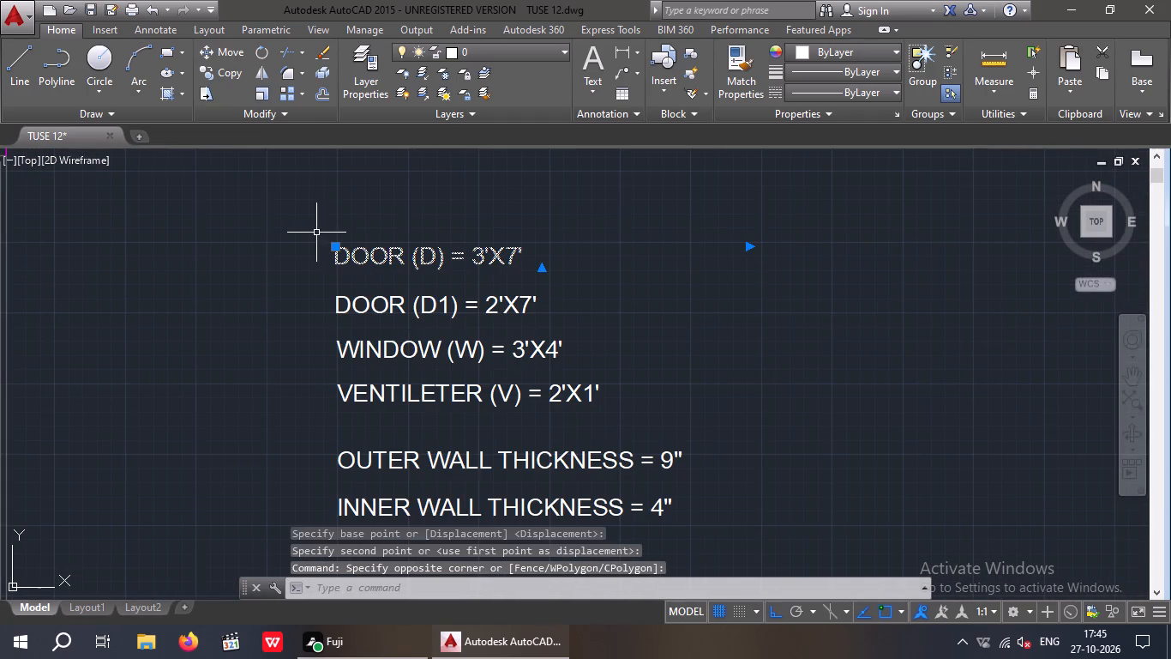
left_click(220, 49)
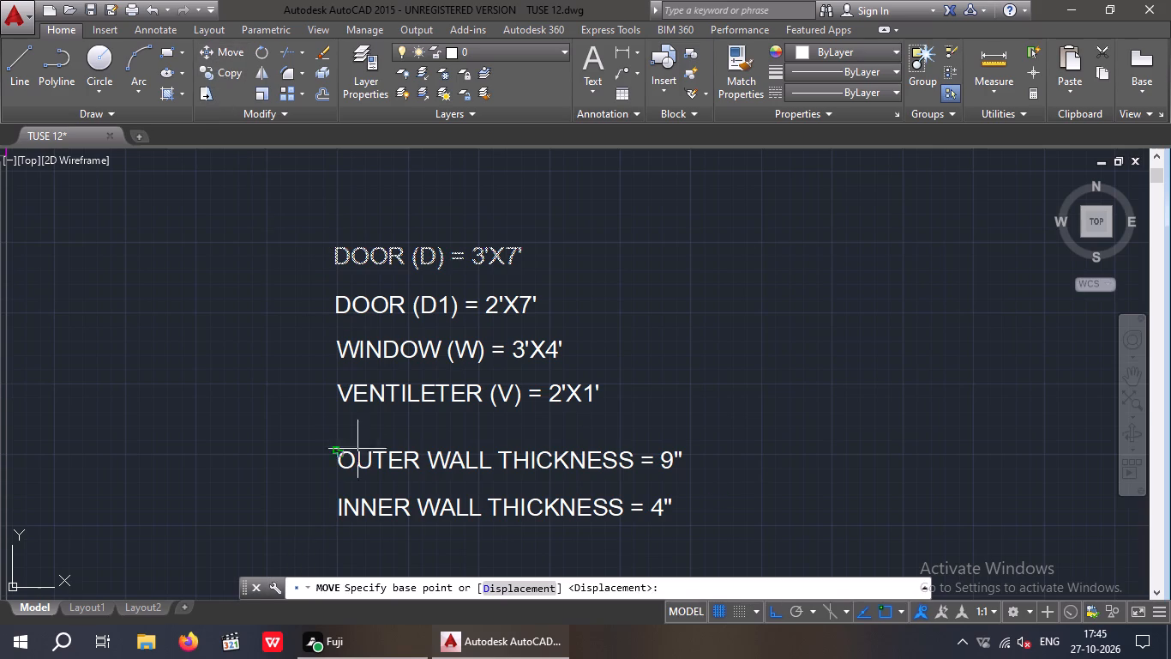
left_click_drag(337, 263, 341, 274)
scroll(345, 305, "down", 2)
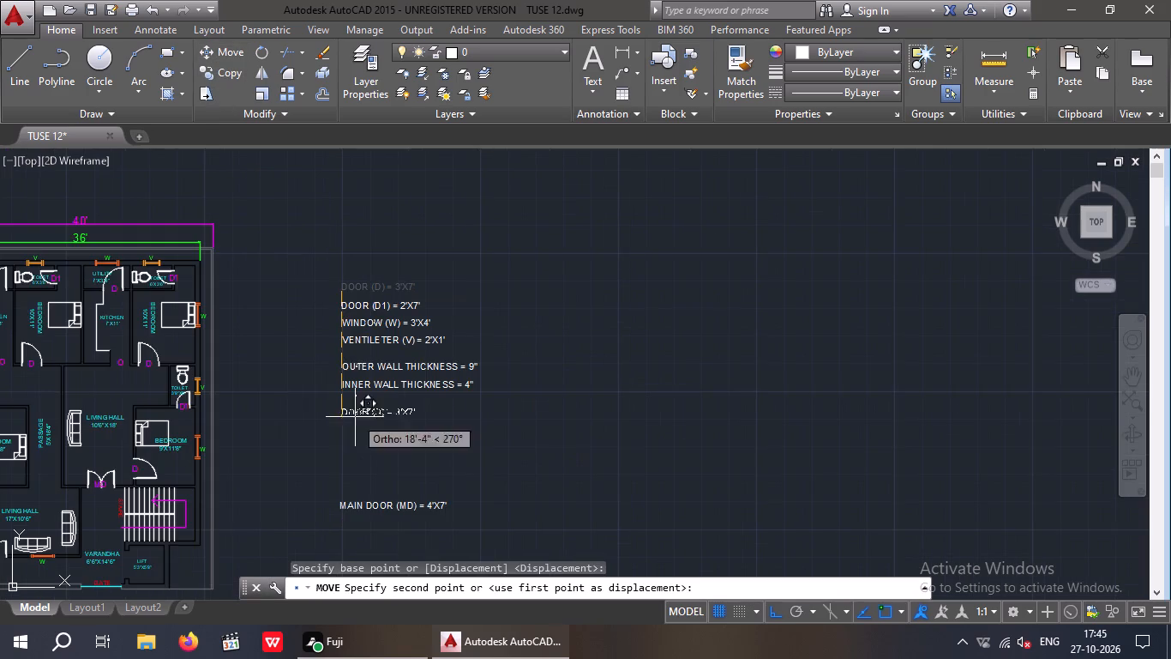
middle_click_drag(350, 483, 352, 372)
scroll(345, 430, "up", 3)
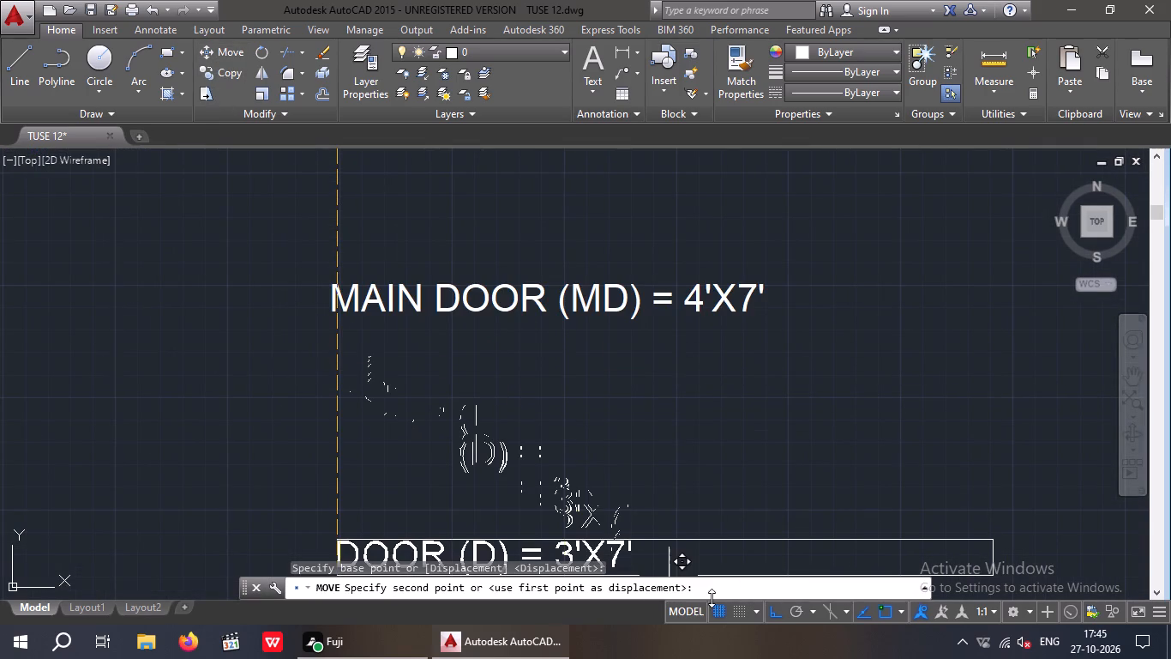
left_click(766, 614)
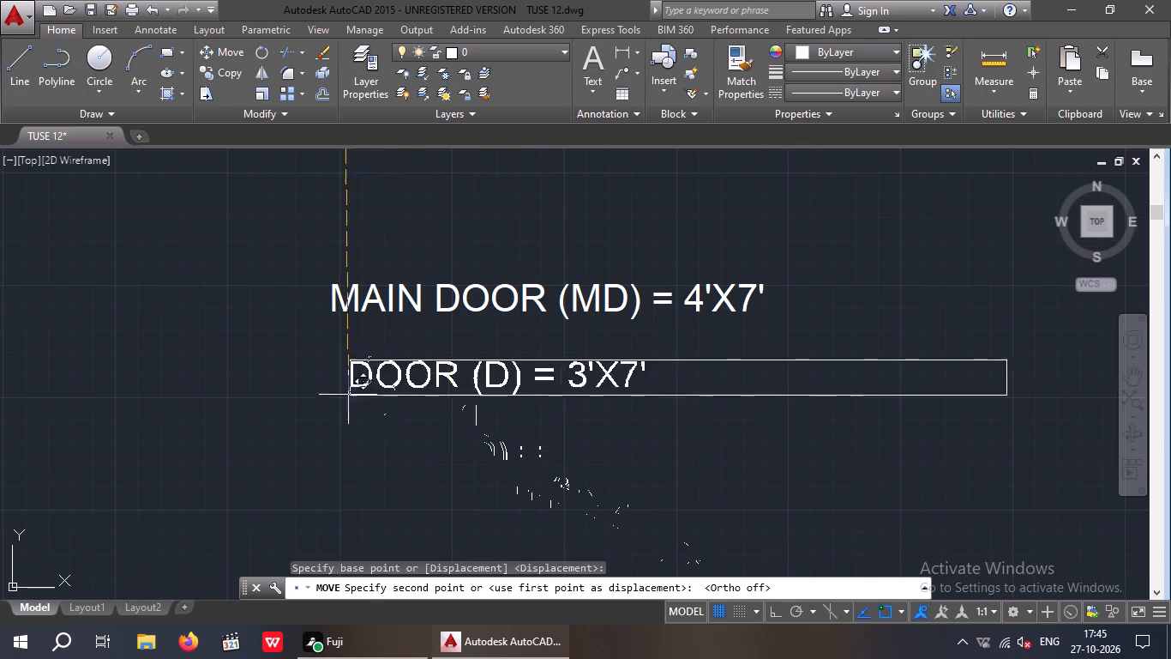
scroll(326, 378, "up", 2)
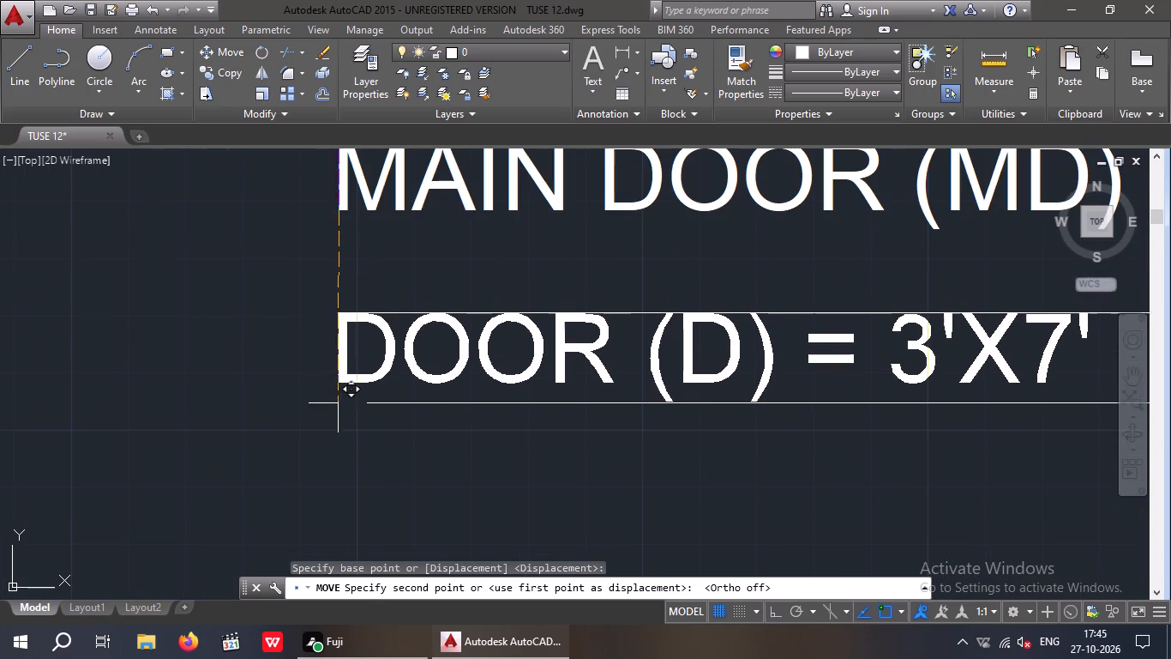
left_click(336, 410)
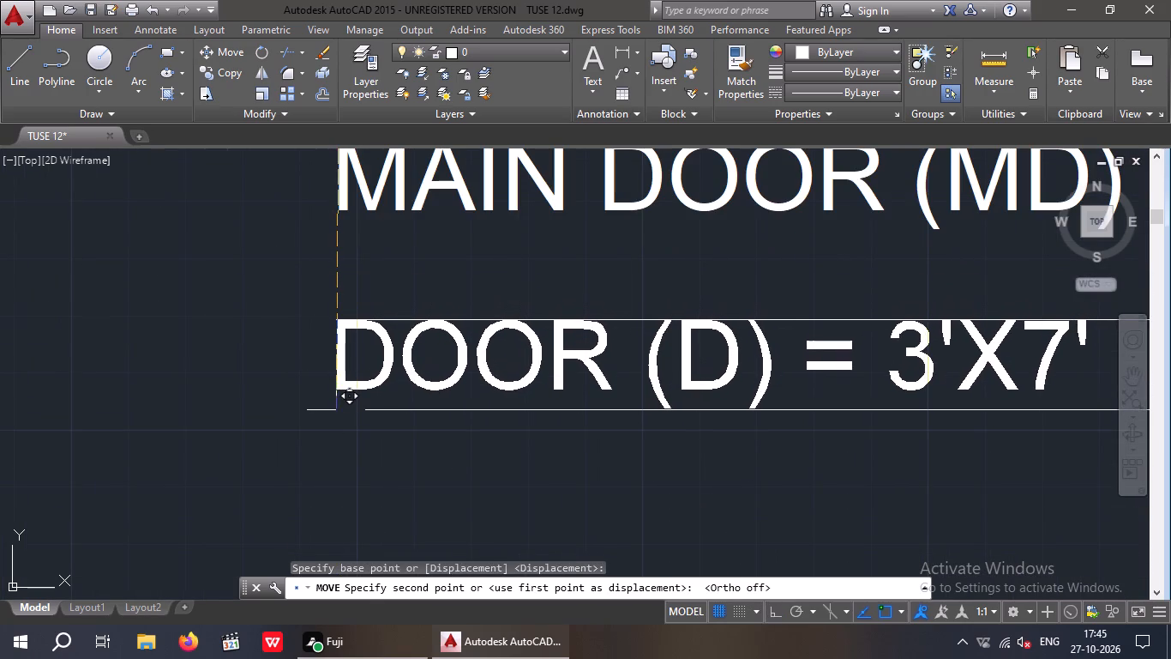
Move the DOOR (D1) = 2'X7' line down from the original list to just below the relocated DOOR (D) line.
scroll(338, 409, "down", 2)
middle_click_drag(390, 432, 386, 485)
scroll(375, 414, "down", 1)
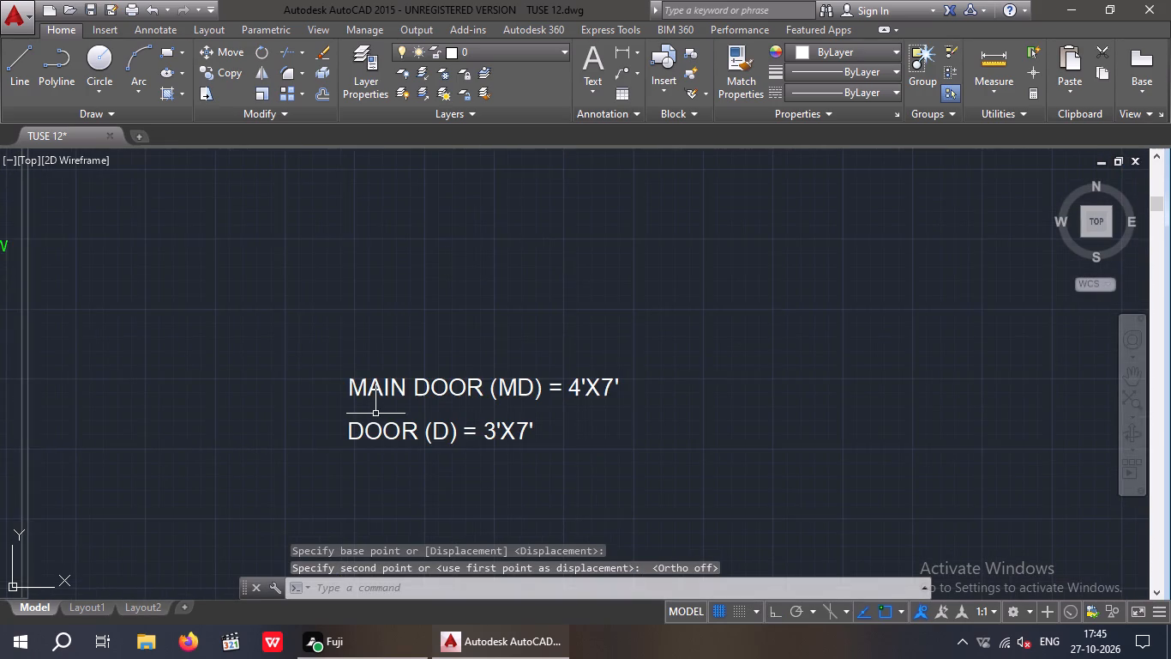
middle_click_drag(386, 363, 386, 459)
scroll(384, 380, "down", 1)
middle_click_drag(403, 295, 416, 414)
scroll(416, 370, "down", 1)
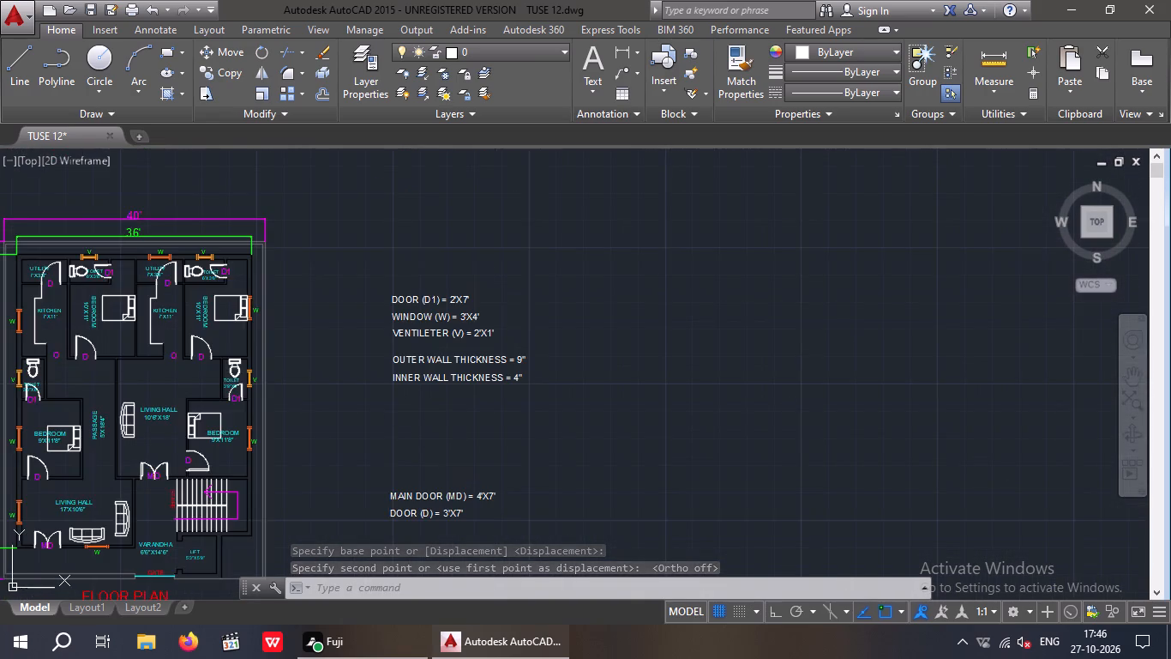
scroll(402, 294, "up", 4)
left_click_drag(398, 364, 321, 331)
left_click(302, 296)
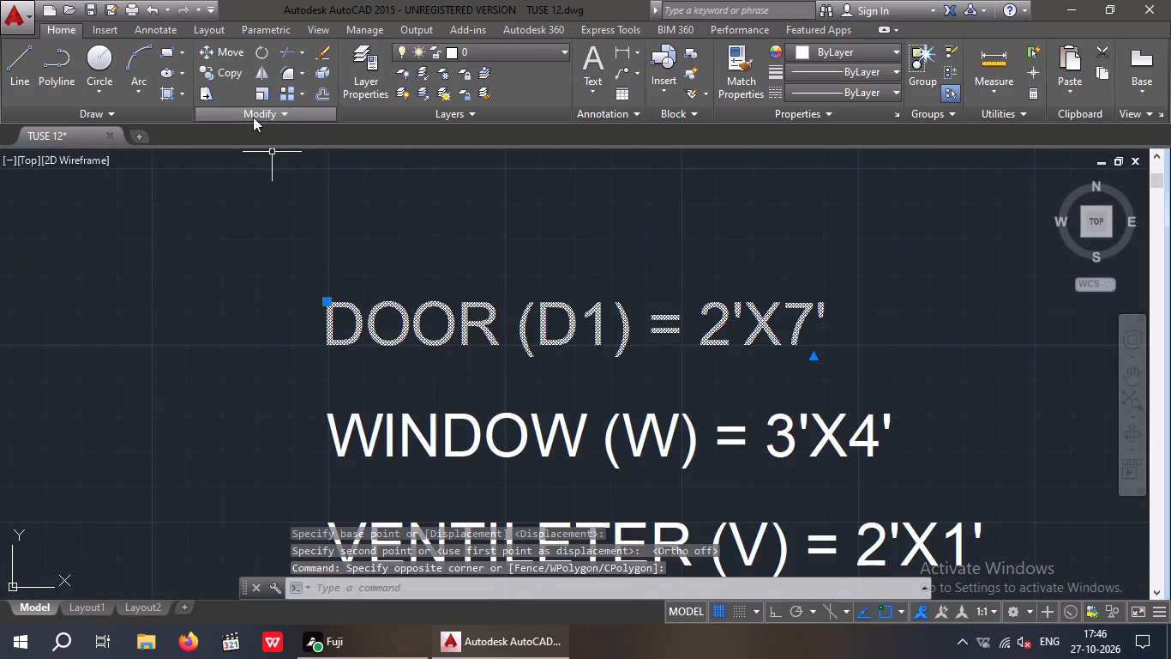
left_click(225, 52)
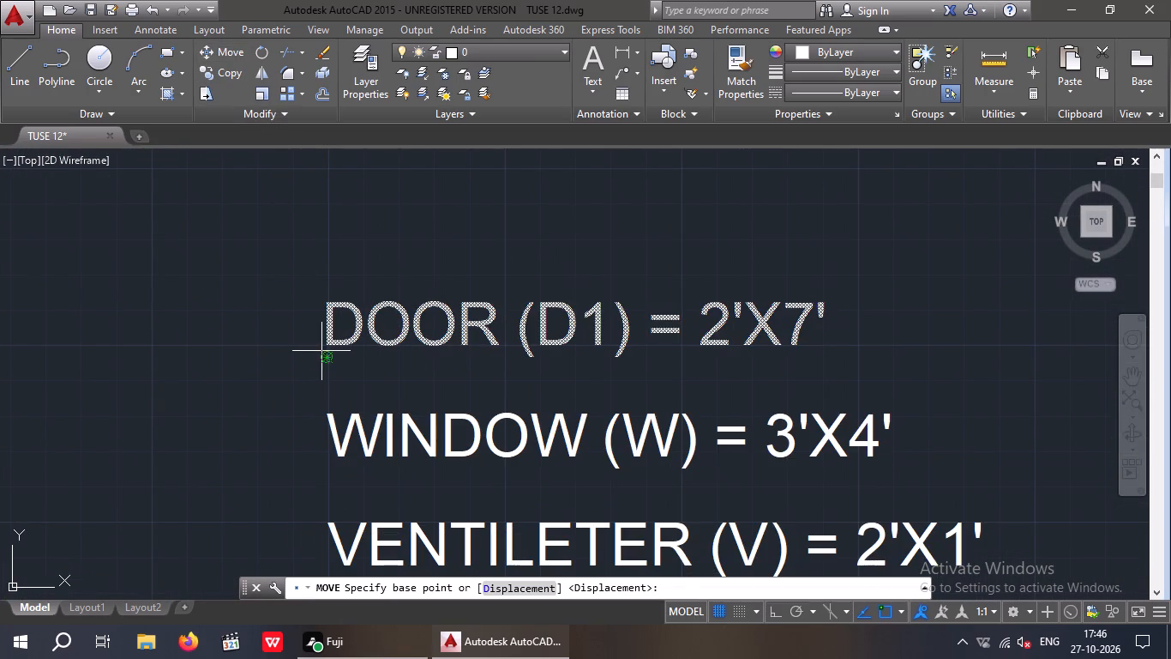
left_click(324, 348)
scroll(331, 349, "down", 3)
middle_click_drag(354, 358, 345, 243)
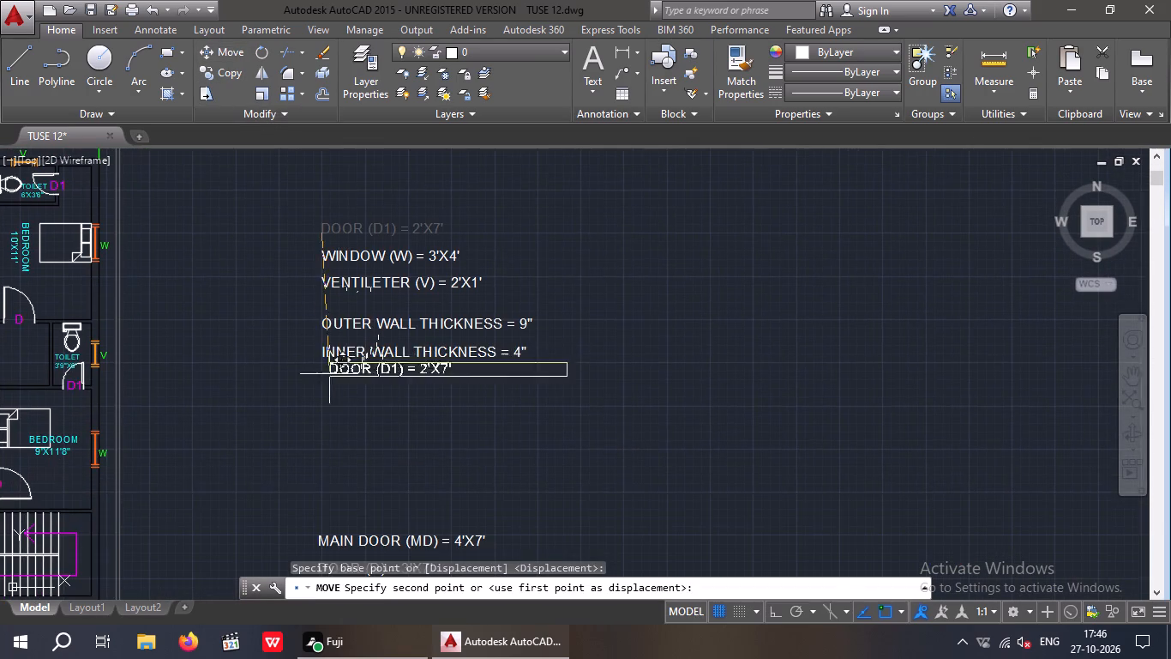
middle_click_drag(343, 443, 326, 261)
scroll(311, 408, "up", 4)
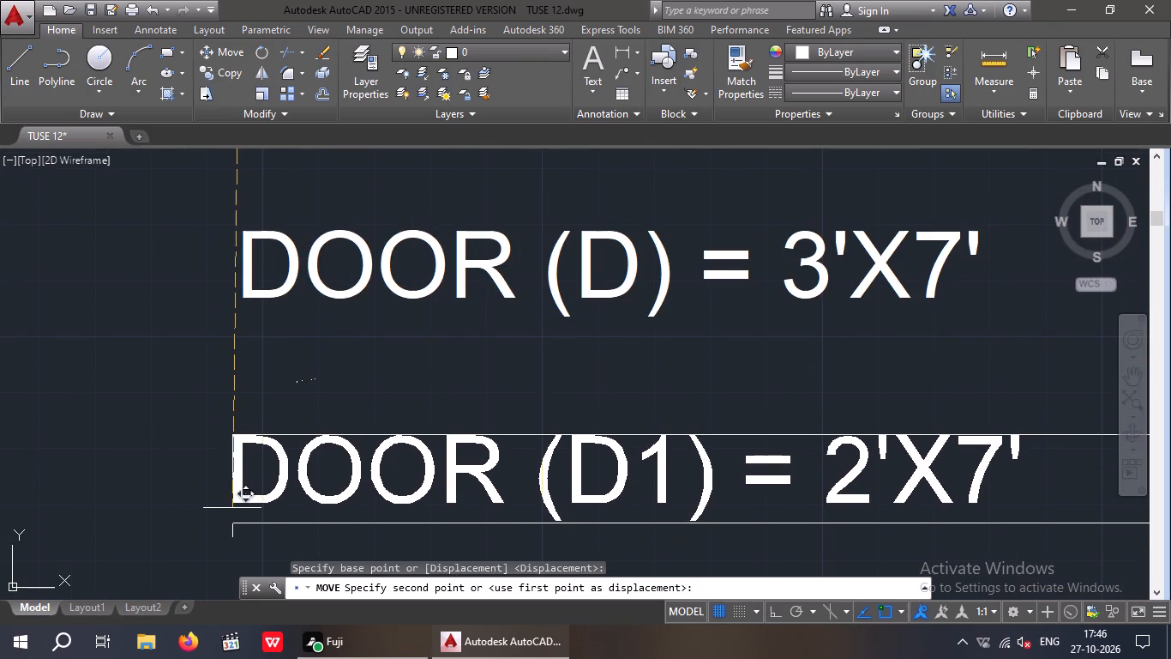
left_click(232, 515)
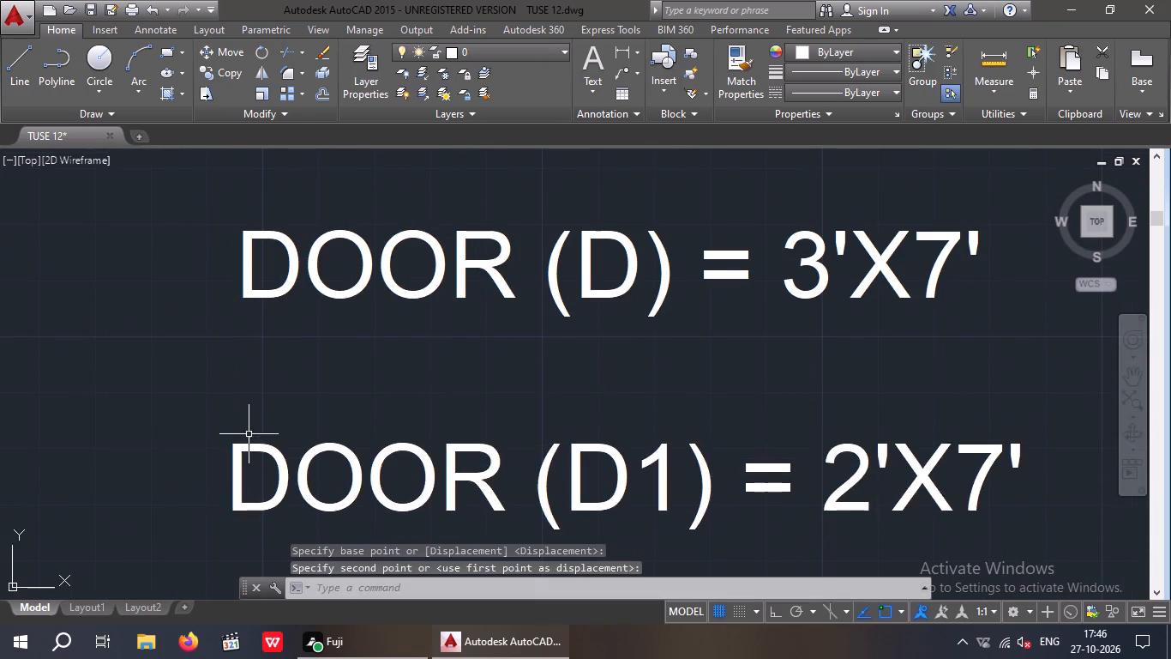
Nudge the DOOR (D1) = 2'X7' line slightly right to line up its start with the door lines above.
scroll(249, 432, "down", 3)
middle_click_drag(272, 420, 312, 420)
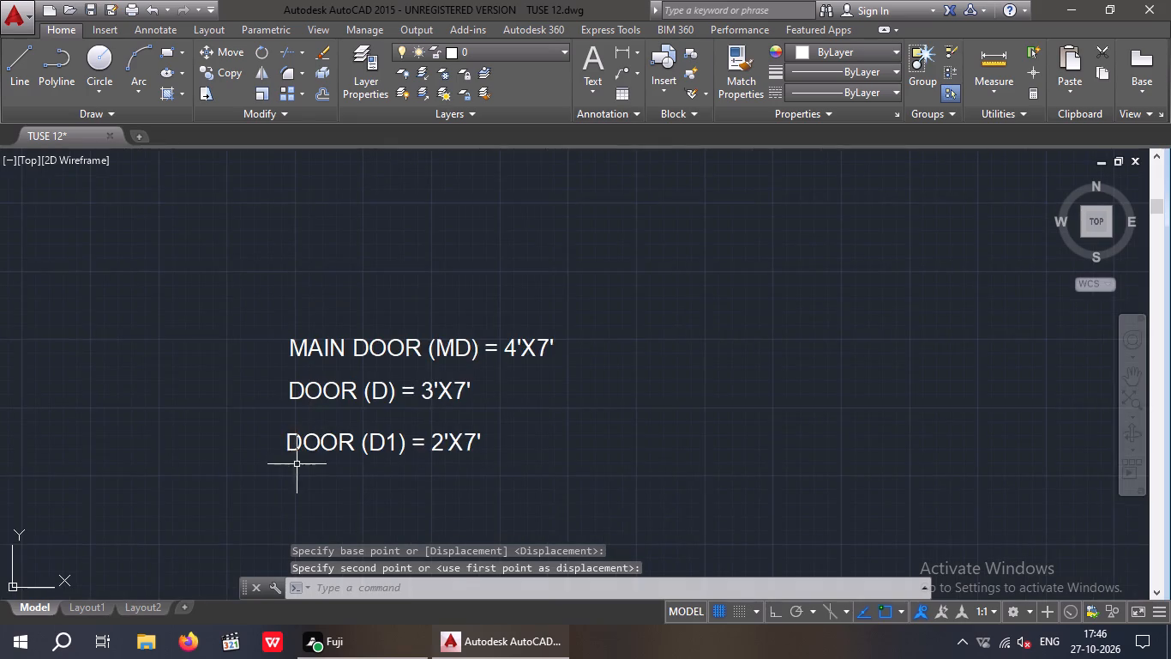
scroll(296, 463, "up", 2)
left_click_drag(309, 479, 283, 453)
left_click(267, 418)
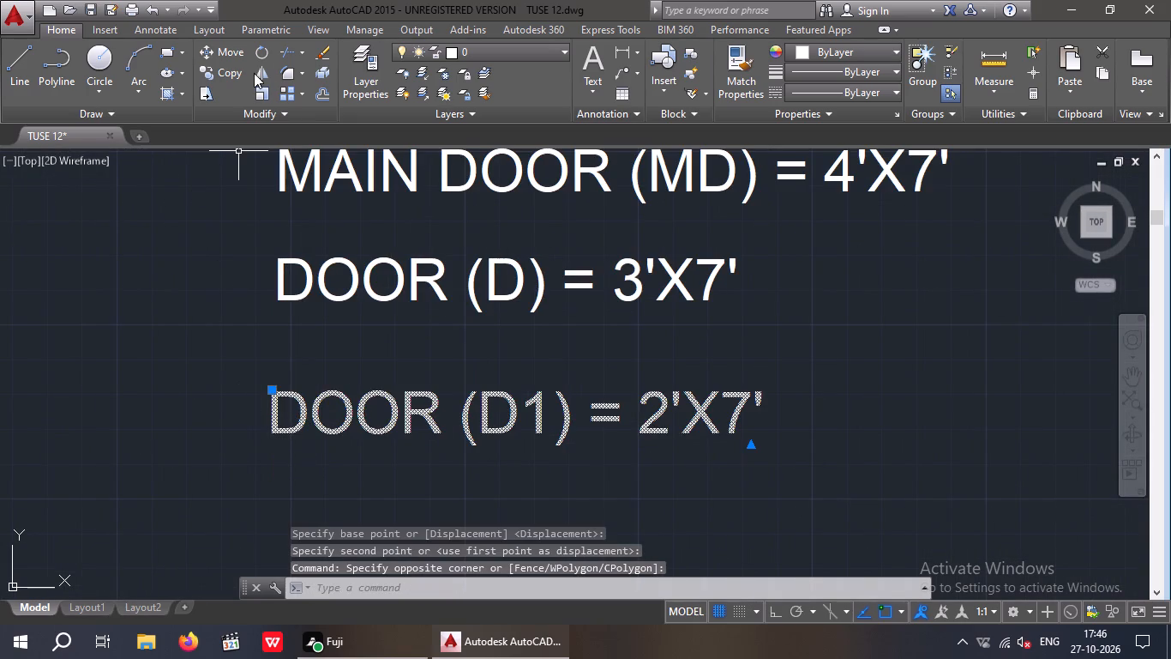
left_click(226, 49)
left_click(271, 432)
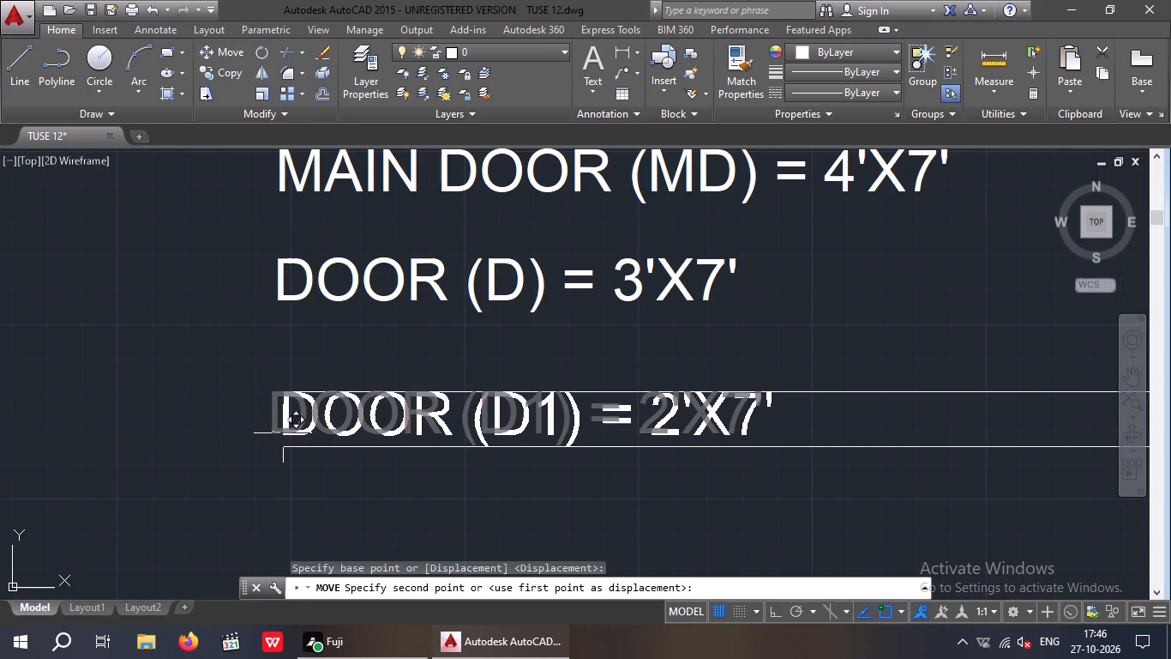
left_click(280, 436)
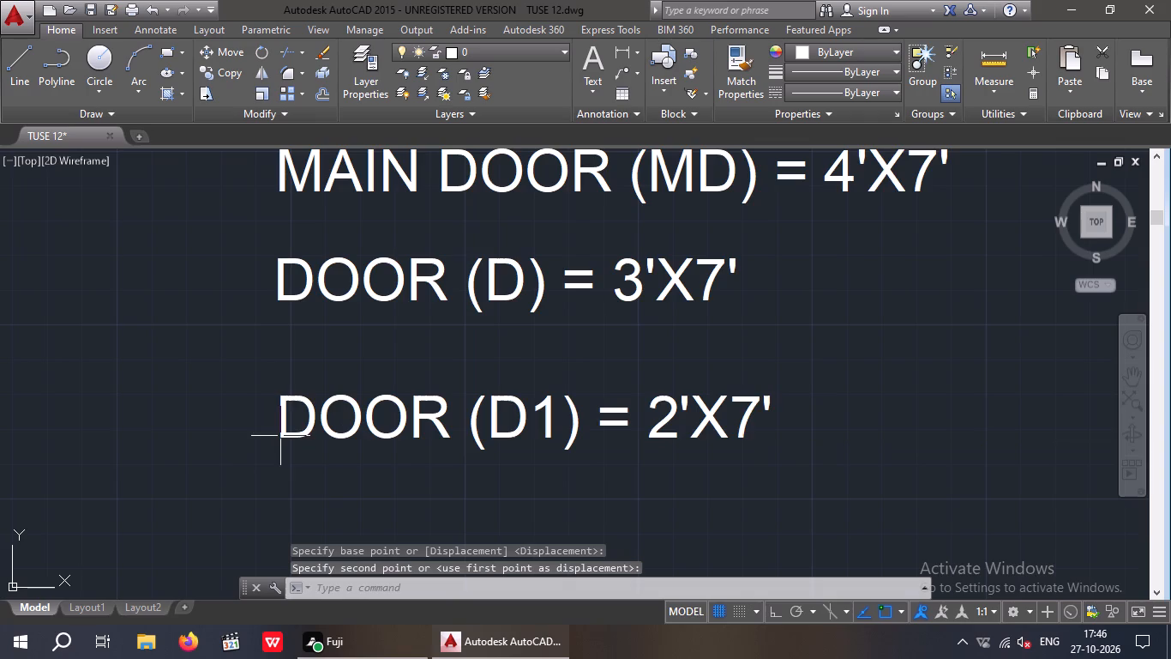
Shift the DOOR (D) = 3'X7' line slightly down to even out the spacing between MAIN DOOR (MD) and DOOR (D1).
scroll(294, 309, "up", 1)
middle_click_drag(307, 376, 307, 417)
scroll(315, 345, "down", 4)
middle_click_drag(338, 351, 333, 427)
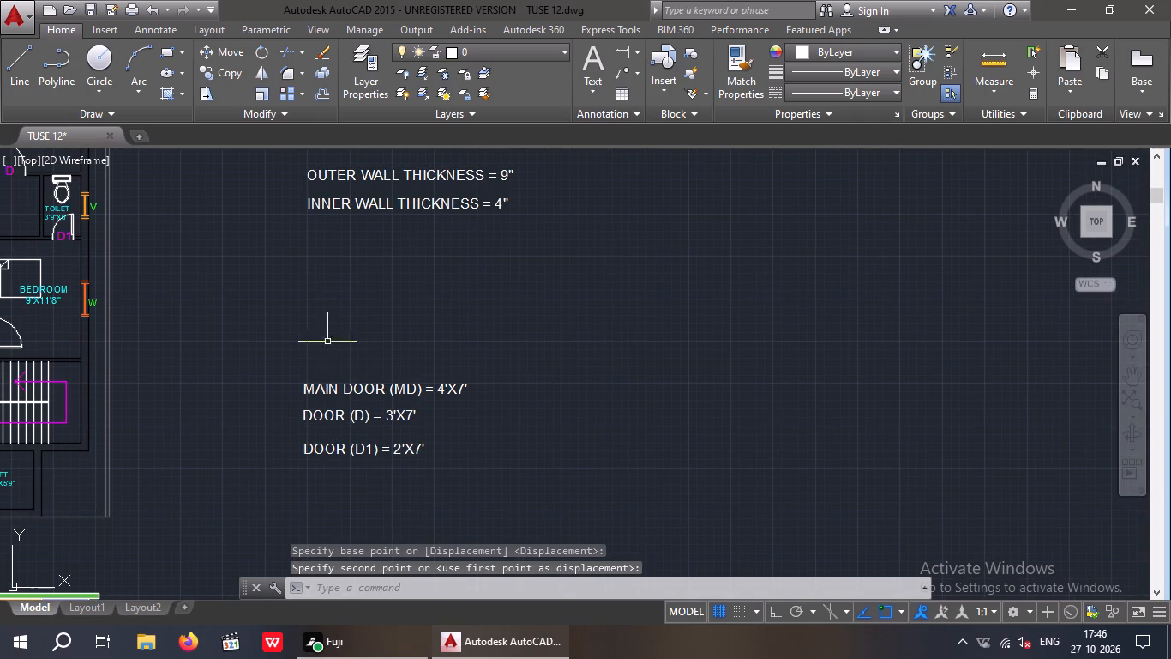
scroll(298, 423, "up", 4)
left_click_drag(344, 449, 333, 430)
left_click(309, 372)
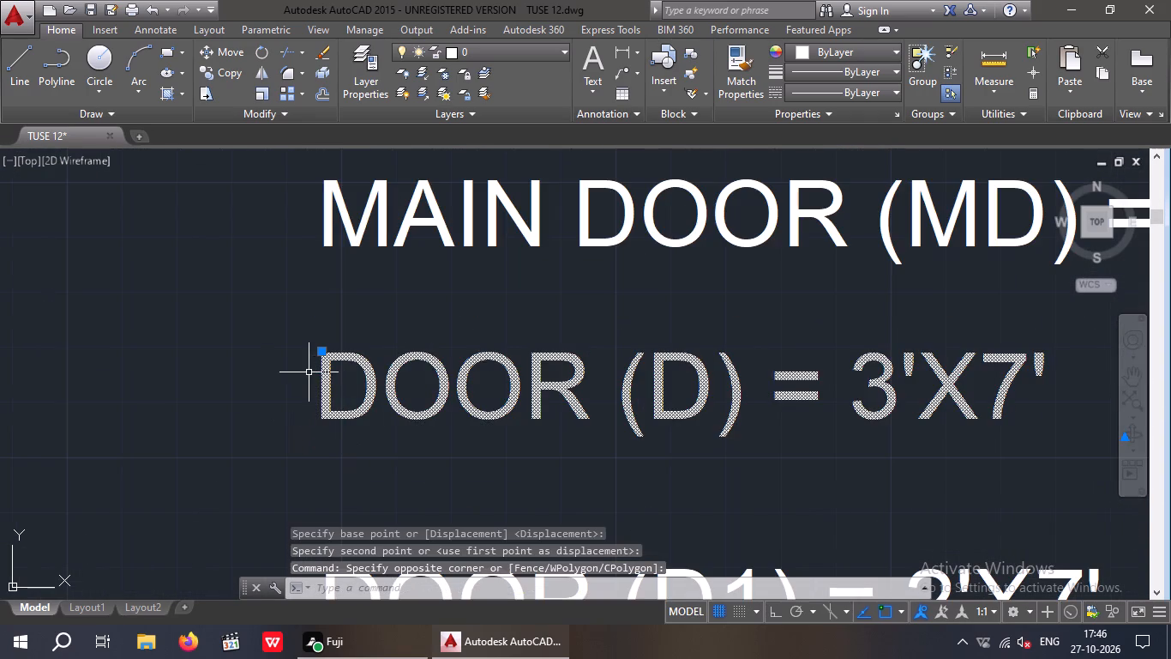
left_click(220, 45)
left_click_drag(324, 421, 323, 436)
left_click(321, 453)
Move the WINDOW (W) = 3'X4' line from the original list to just below the relocated DOOR (D1) line, aligning their starts.
scroll(317, 401, "down", 2)
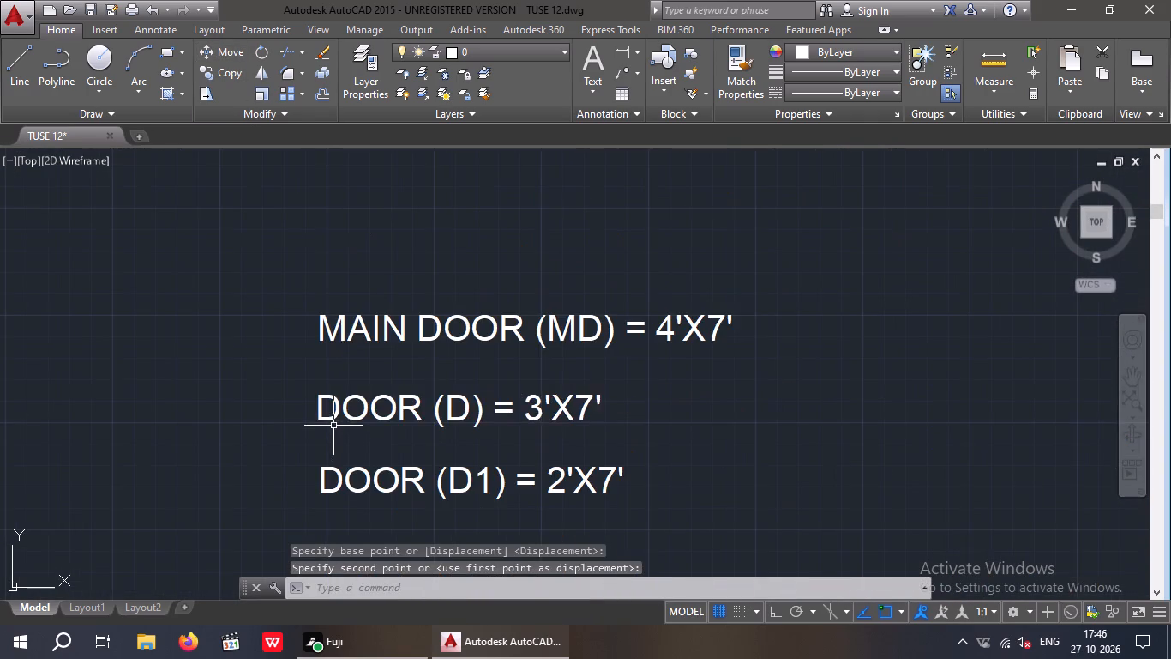
scroll(333, 424, "up", 3)
scroll(339, 413, "down", 4)
middle_click_drag(340, 419, 333, 320)
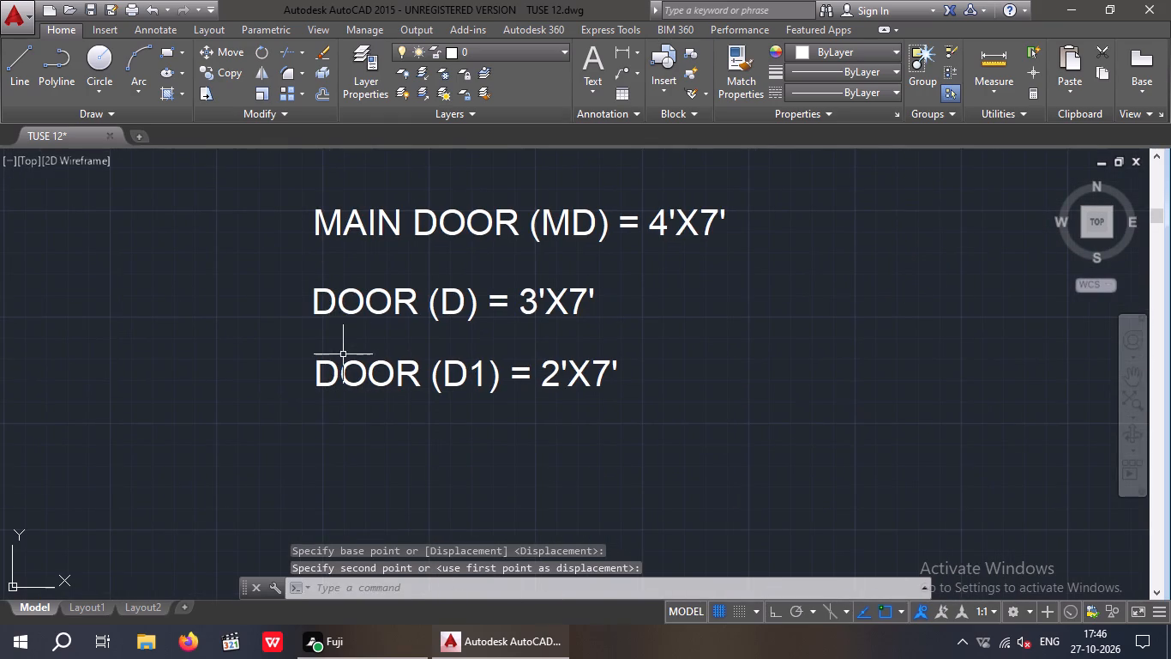
scroll(347, 334, "down", 2)
middle_click_drag(351, 354, 333, 517)
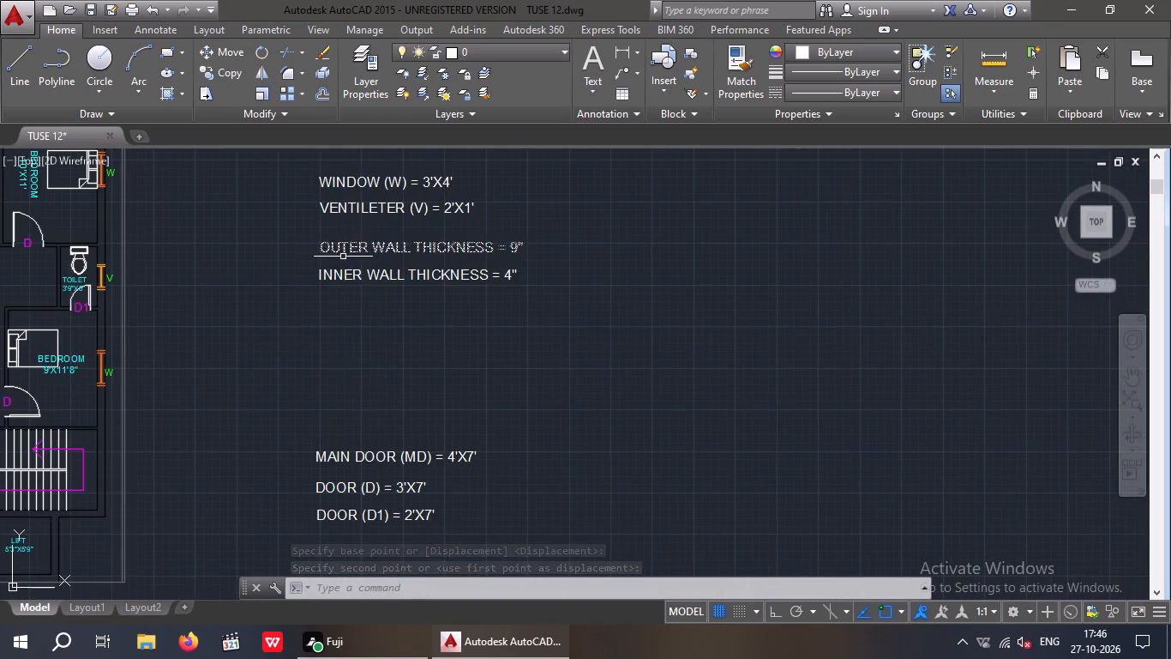
middle_click_drag(348, 284, 345, 410)
scroll(326, 316, "up", 3)
left_click_drag(330, 319, 303, 308)
left_click(284, 286)
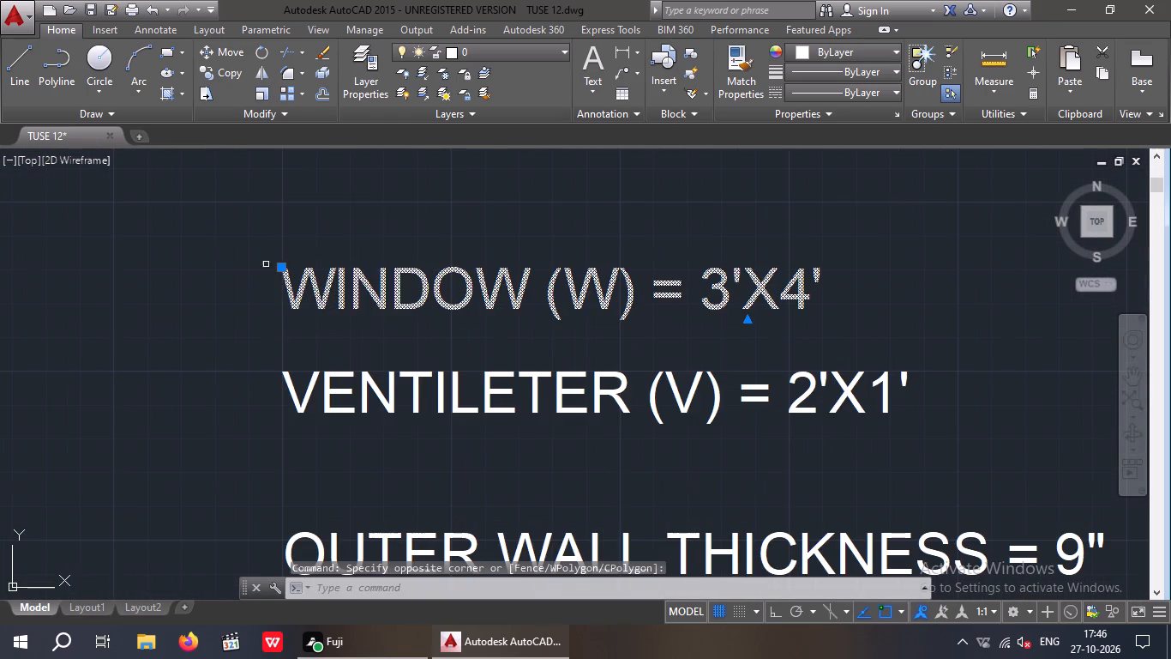
left_click(213, 50)
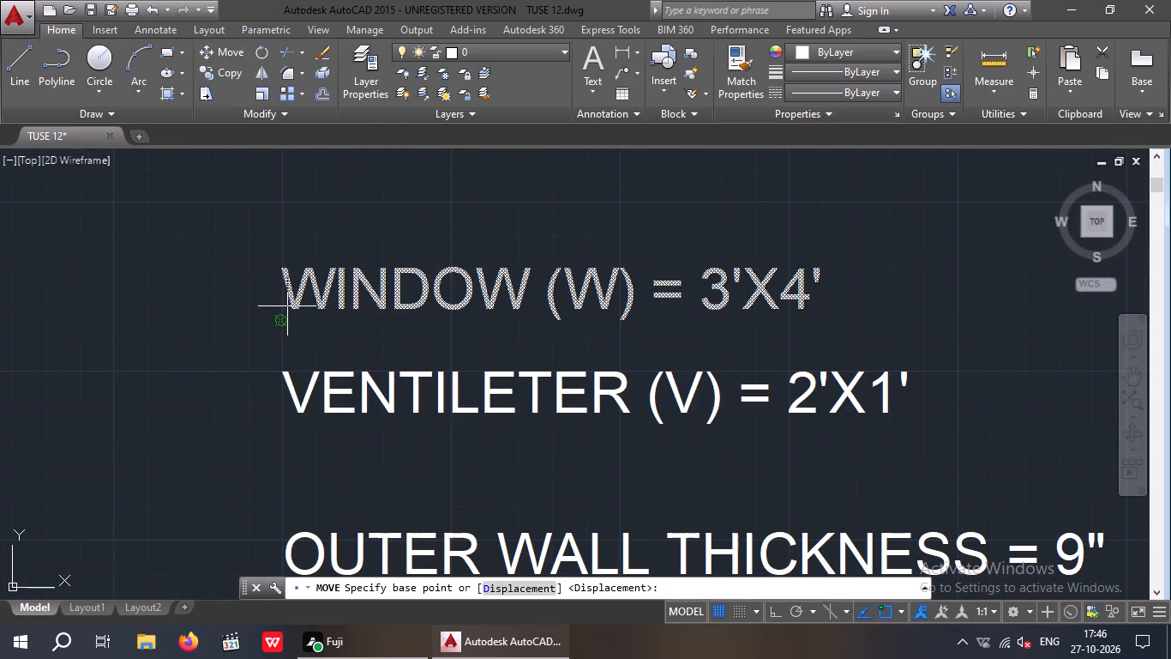
left_click(287, 308)
scroll(286, 309, "down", 4)
middle_click_drag(298, 430, 298, 338)
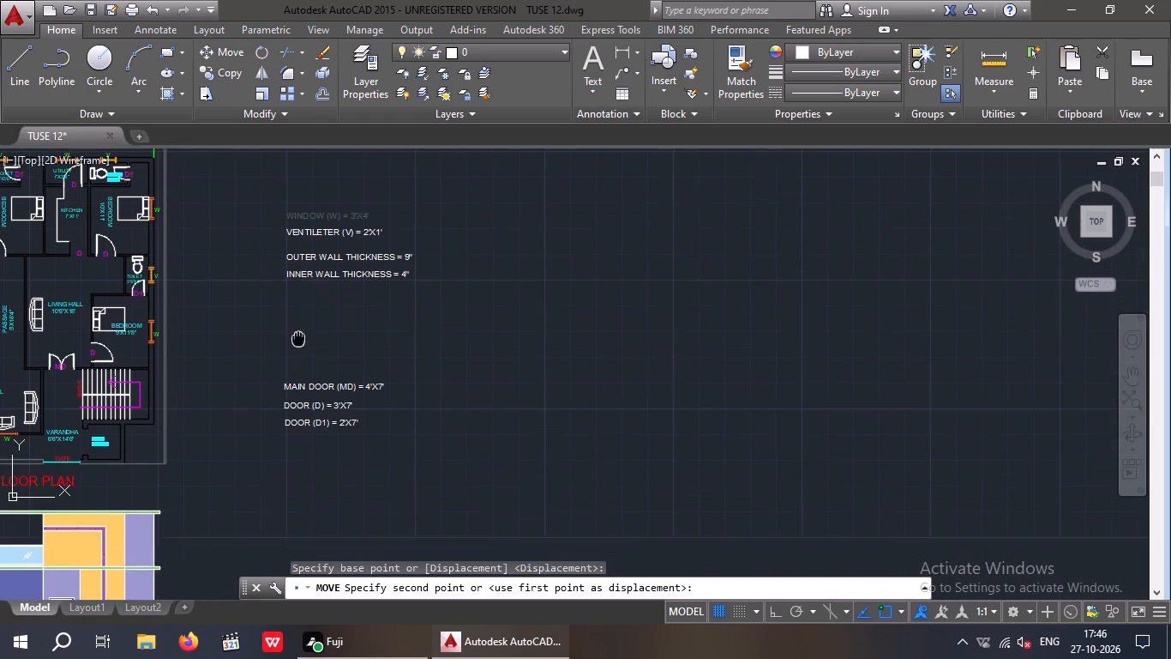
scroll(296, 477, "up", 3)
scroll(248, 394, "up", 1)
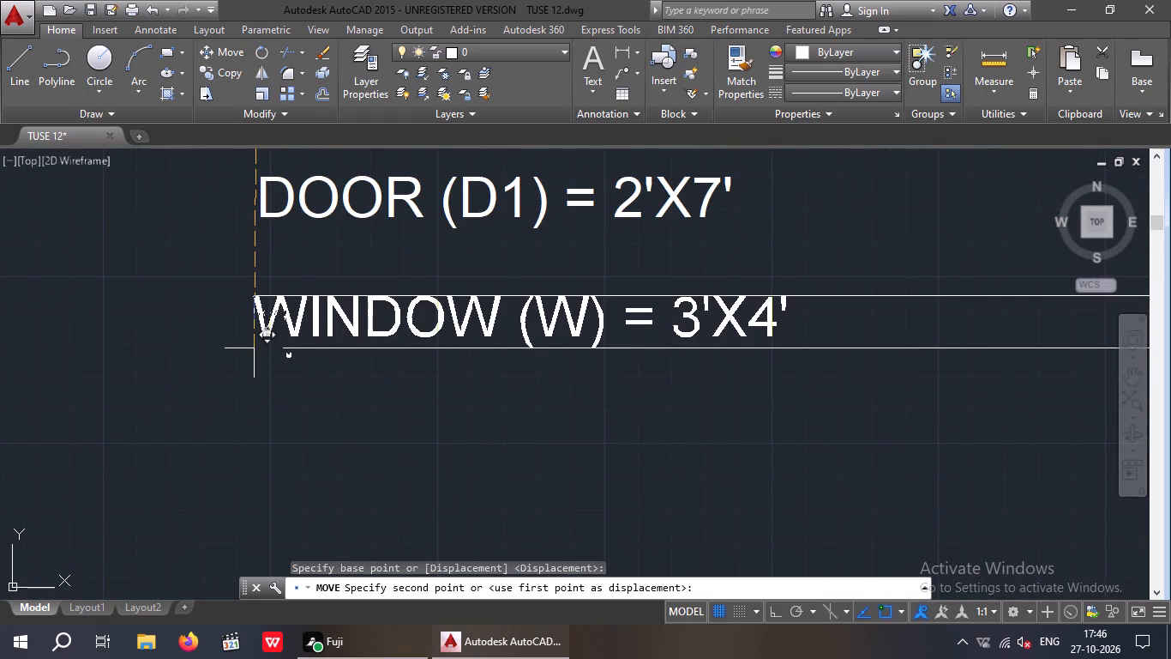
left_click(254, 336)
Move the VENTILETER (V) = 2'X1' line from the original list to just below the relocated WINDOW (W) line.
scroll(258, 355, "down", 3)
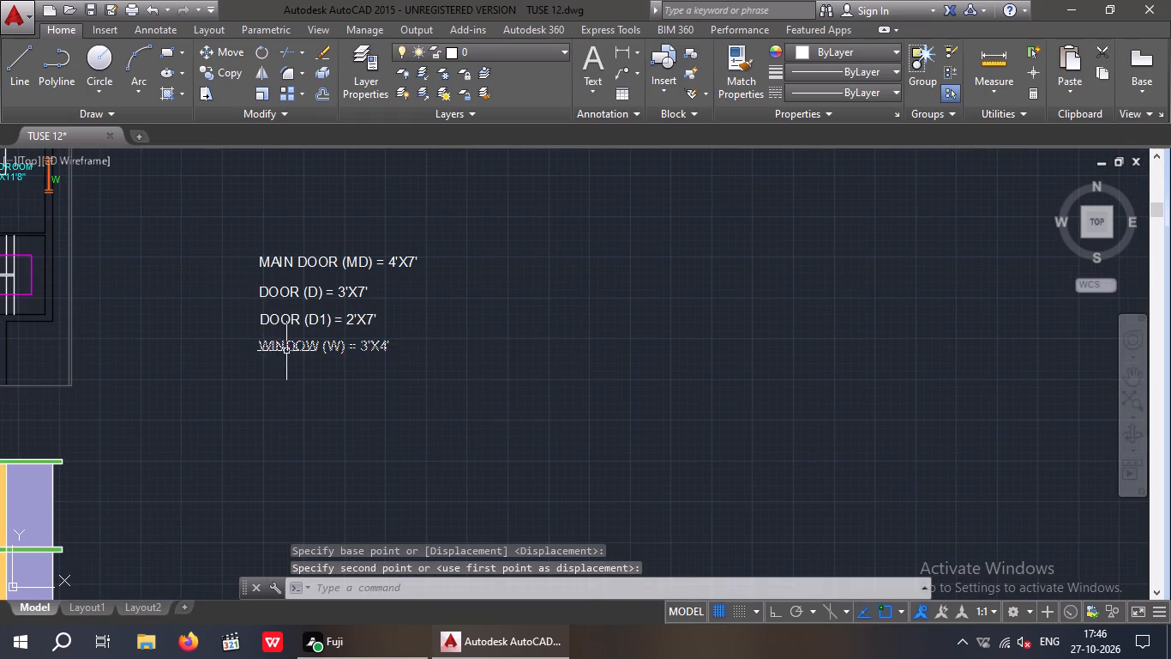
middle_click_drag(290, 360, 304, 461)
middle_click_drag(317, 293, 324, 389)
scroll(282, 203, "up", 2)
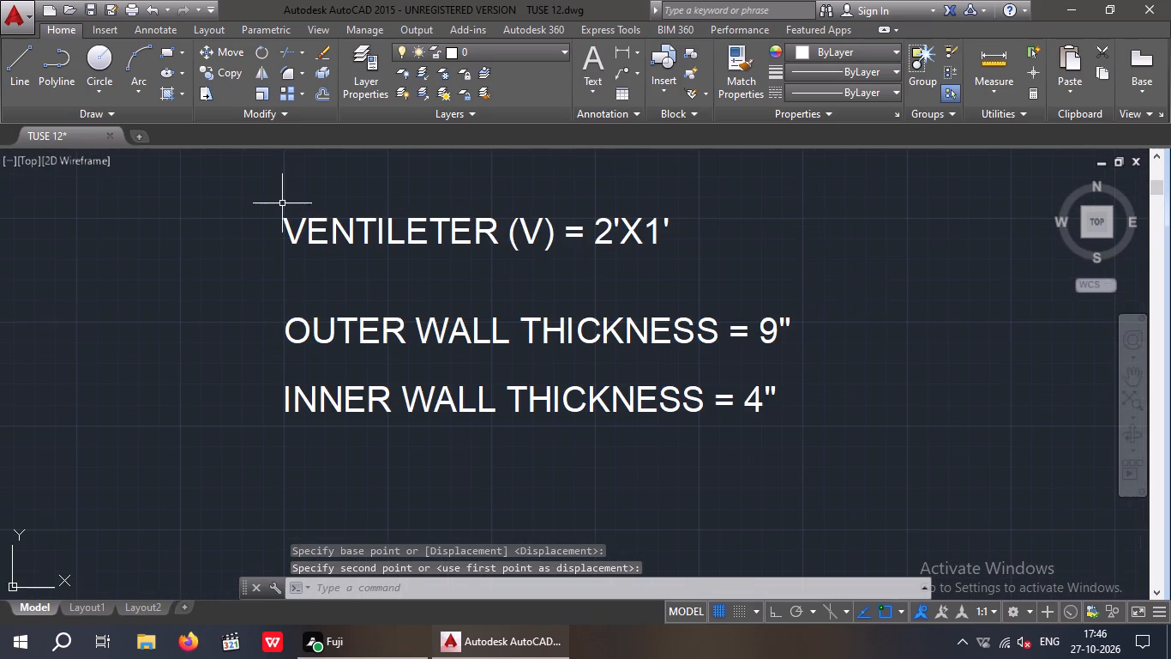
left_click_drag(311, 267, 285, 227)
left_click(273, 203)
left_click(207, 49)
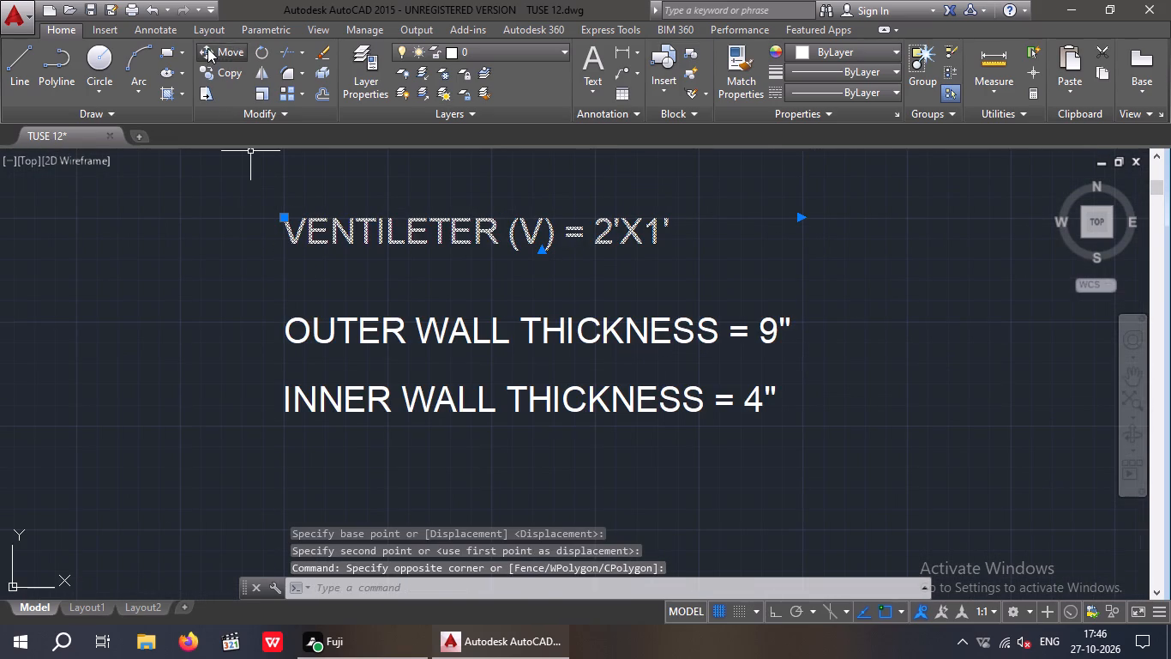
left_click(282, 247)
scroll(285, 239, "down", 3)
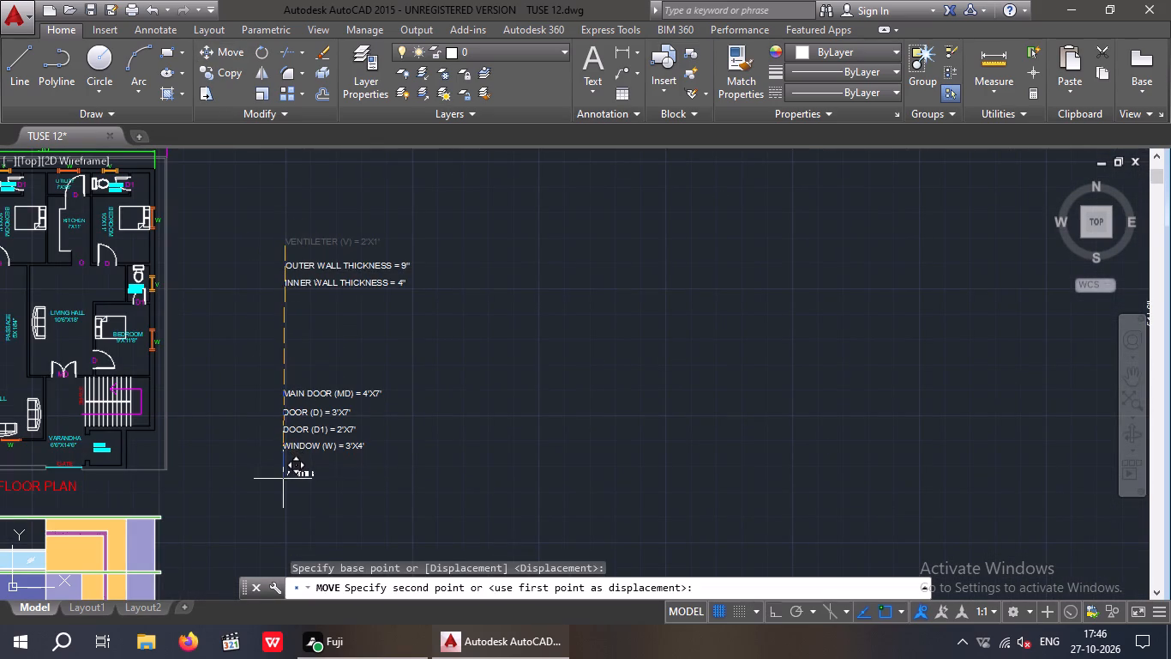
scroll(282, 481, "up", 3)
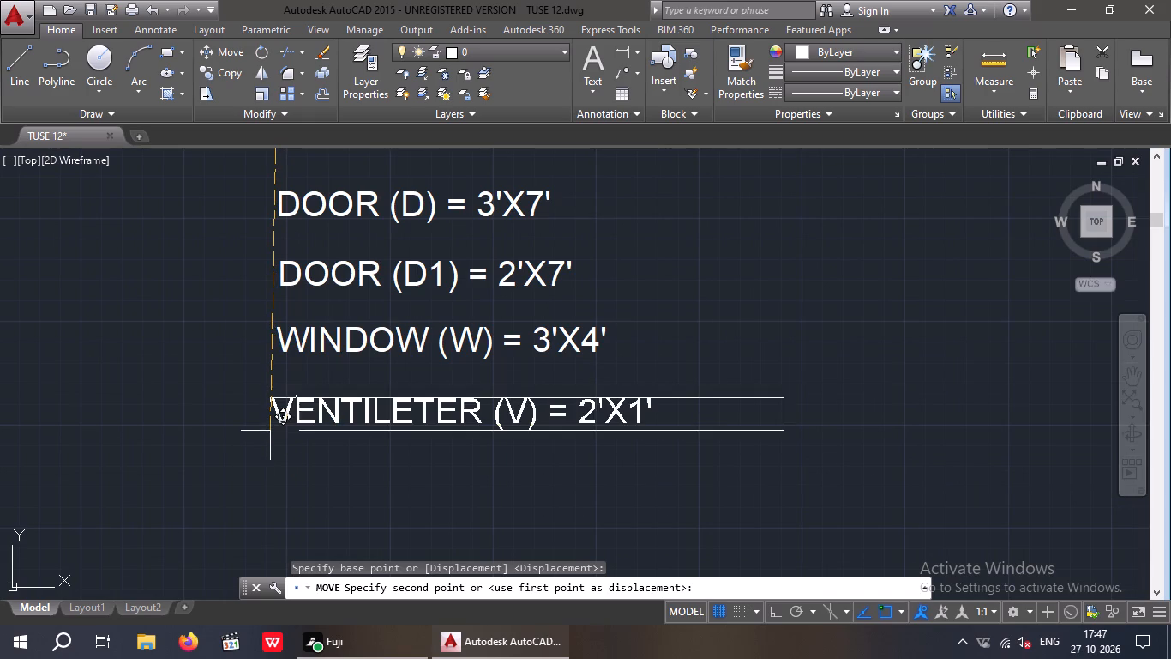
left_click(270, 431)
Move the OUTER WALL THICKNESS = 9" line down to the right of the relocated door lines, level with DOOR (D).
scroll(276, 391, "down", 3)
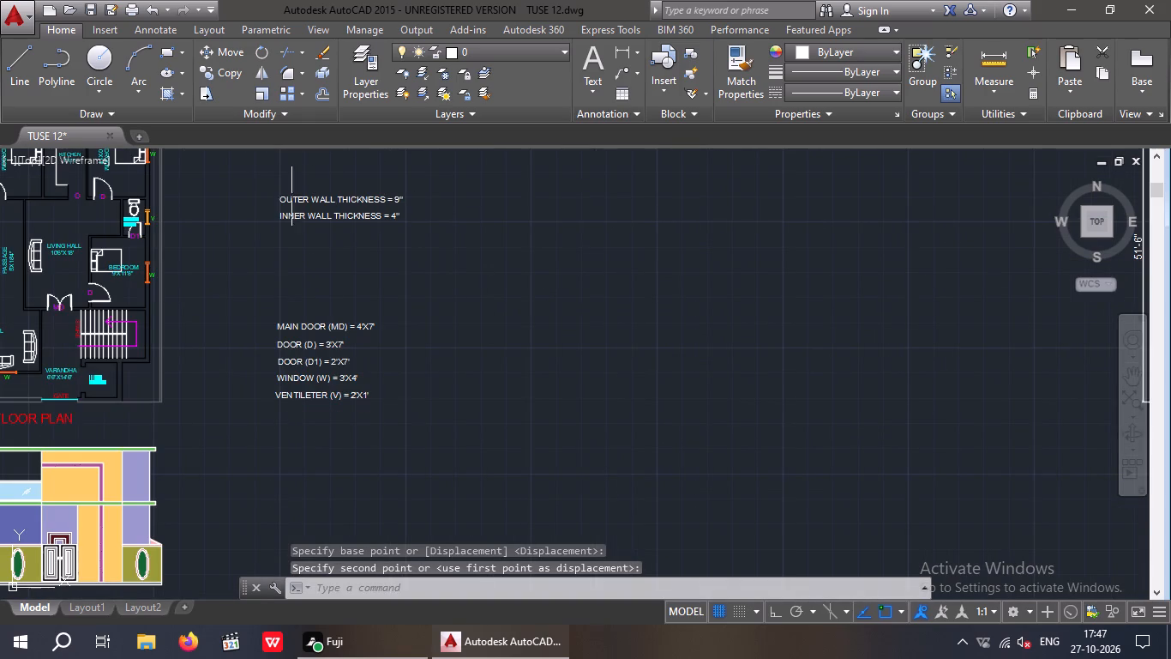
scroll(282, 186, "up", 4)
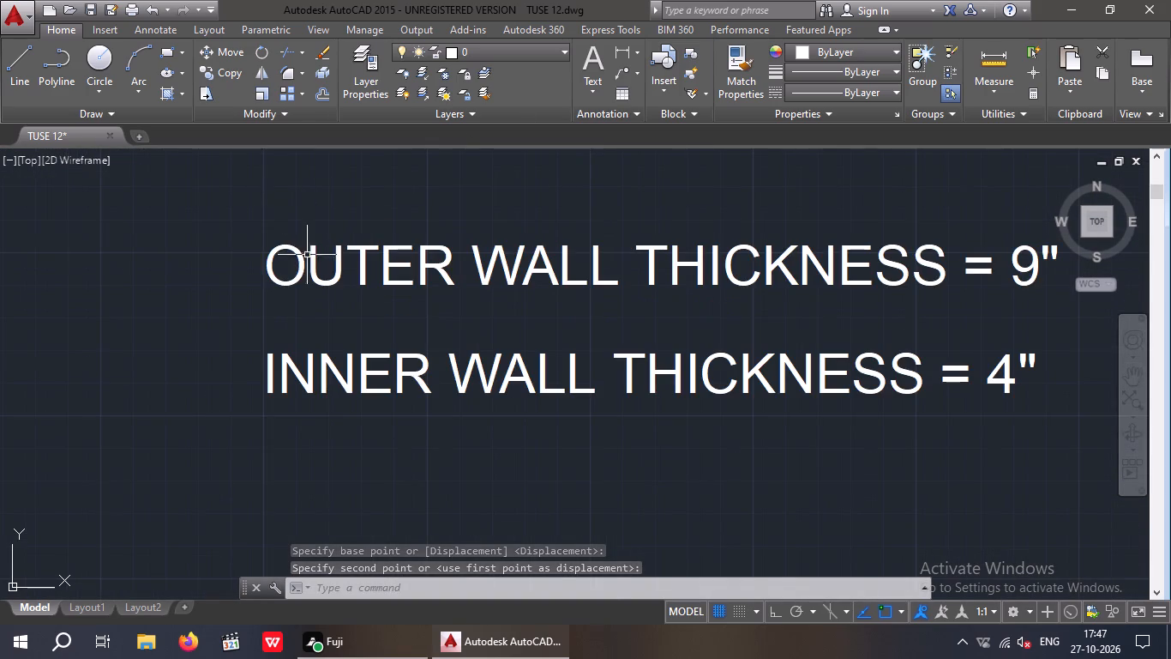
left_click_drag(315, 311, 272, 277)
left_click(241, 215)
left_click(216, 52)
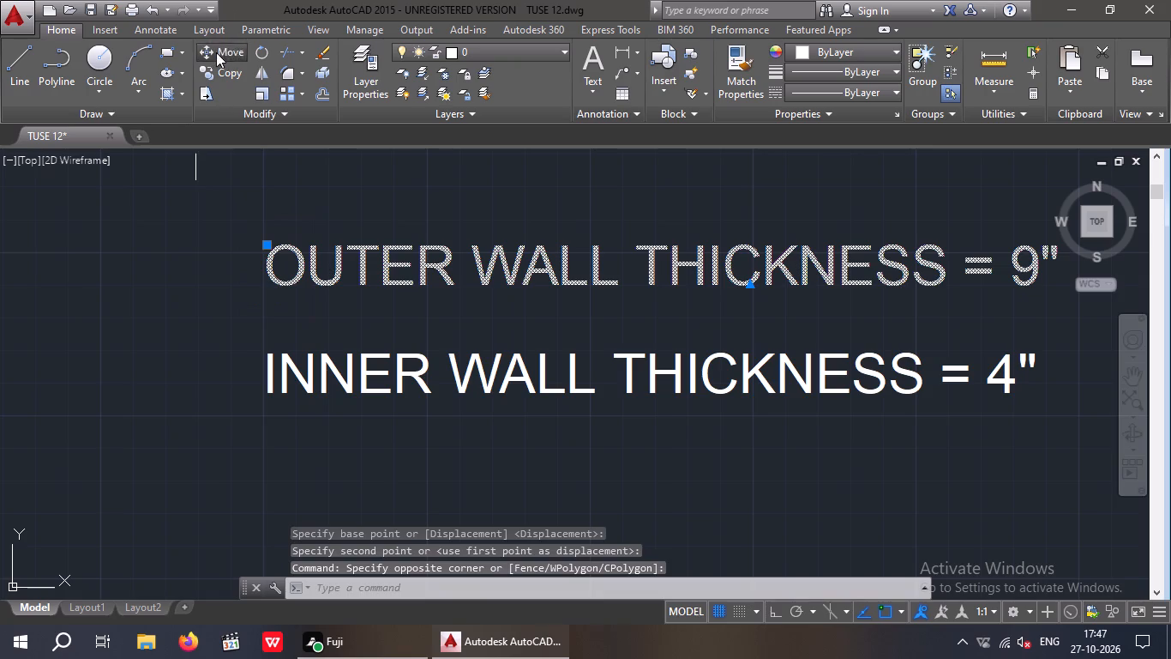
left_click(273, 286)
scroll(272, 289, "down", 2)
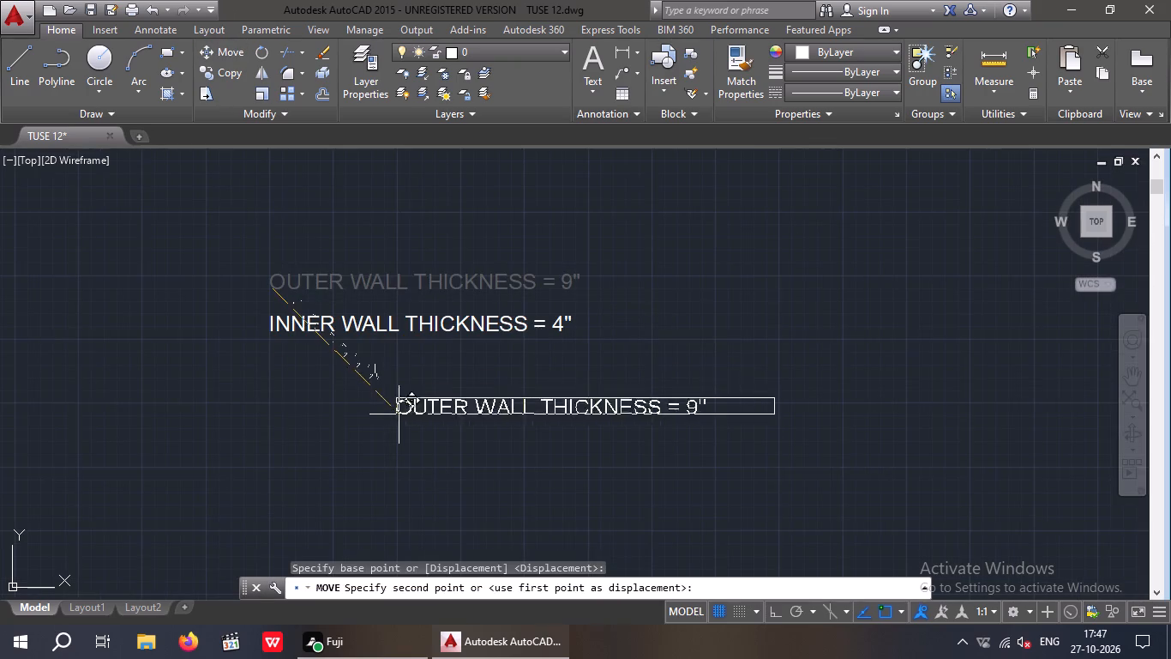
middle_click_drag(385, 391, 237, 242)
scroll(255, 260, "down", 2)
scroll(322, 378, "up", 3)
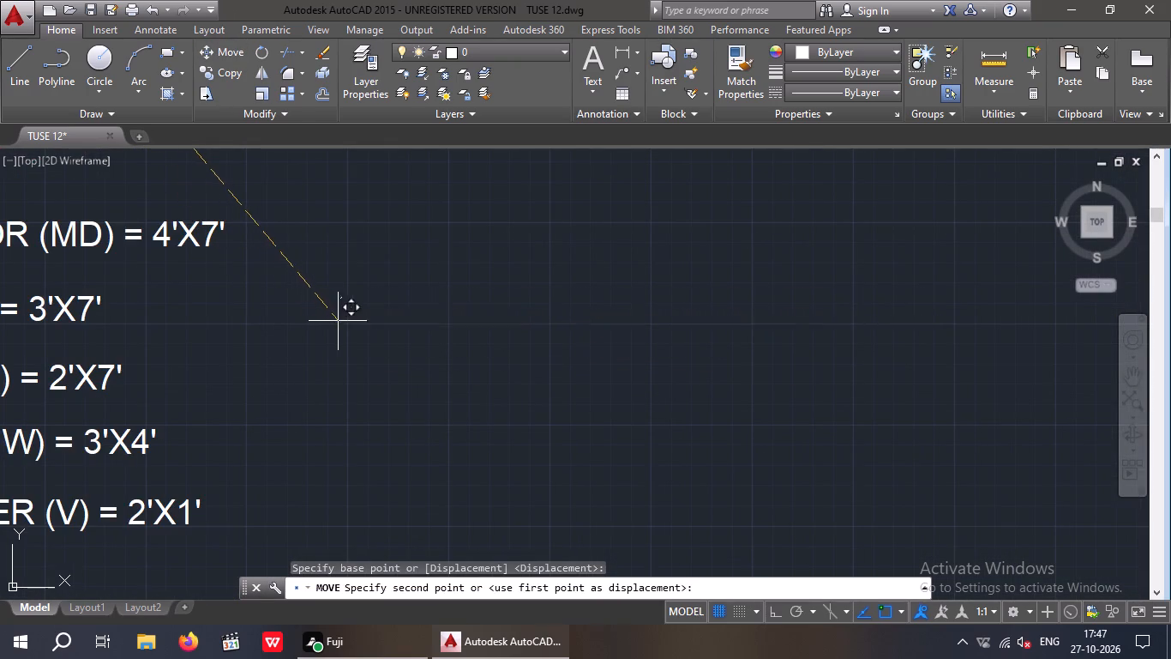
left_click(301, 321)
Move the INNER WALL THICKNESS = 4" line directly below the relocated OUTER WALL THICKNESS line, level with DOOR (D1).
scroll(290, 296, "down", 3)
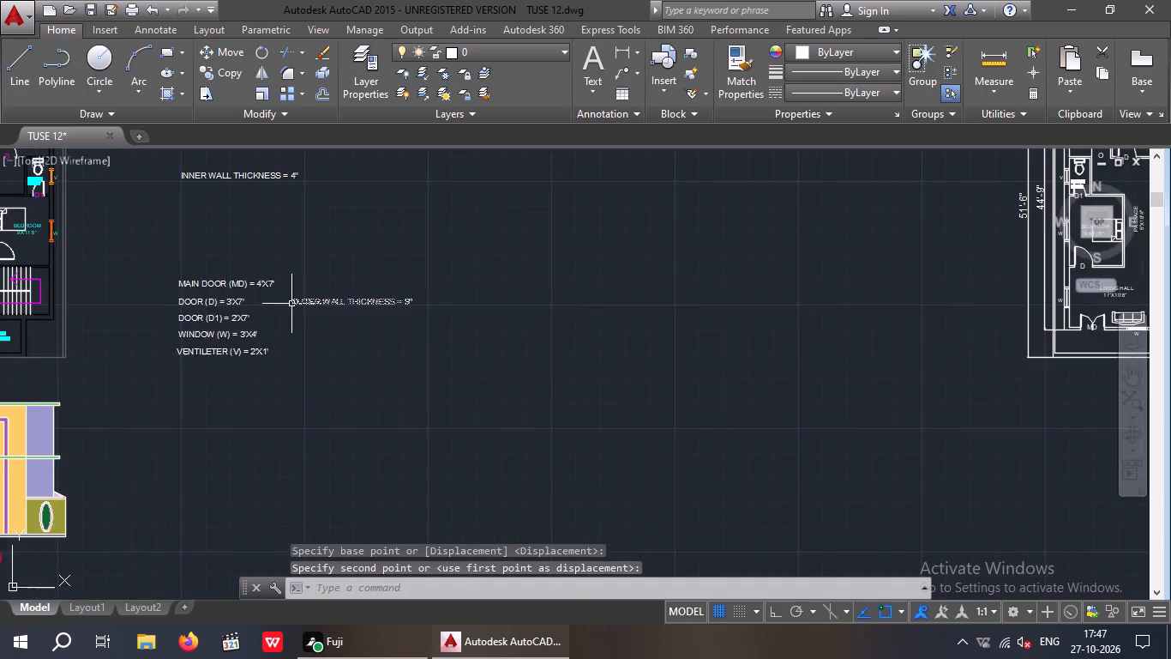
middle_click_drag(308, 341, 330, 408)
scroll(193, 251, "up", 1)
left_click_drag(232, 304, 224, 290)
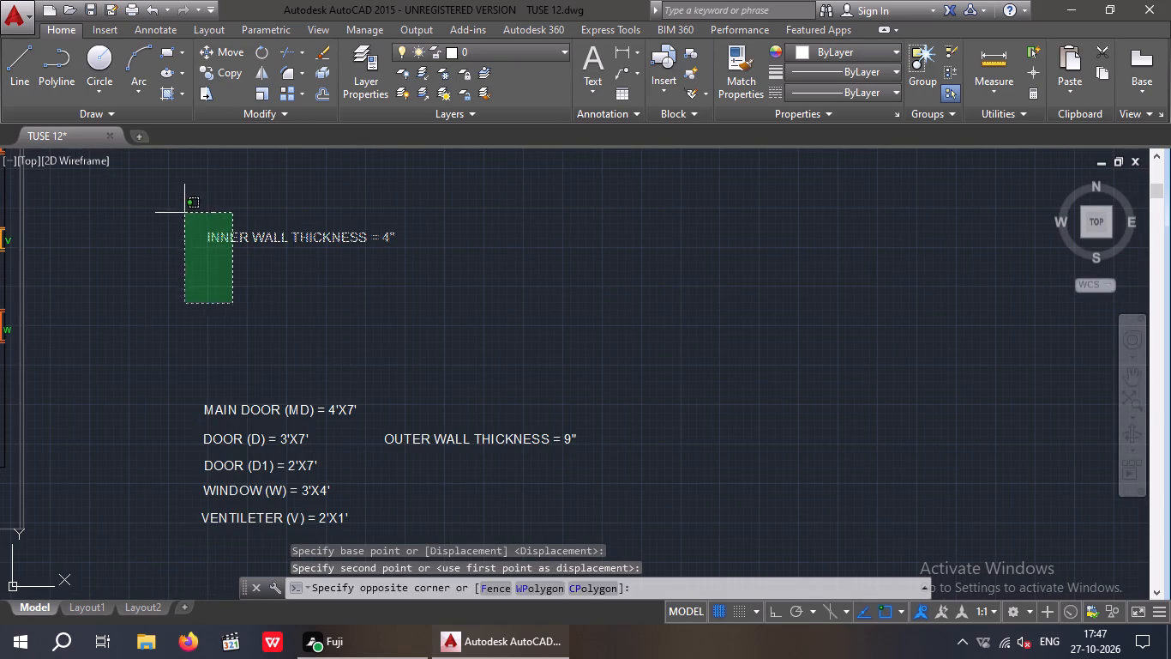
left_click(184, 212)
left_click(216, 52)
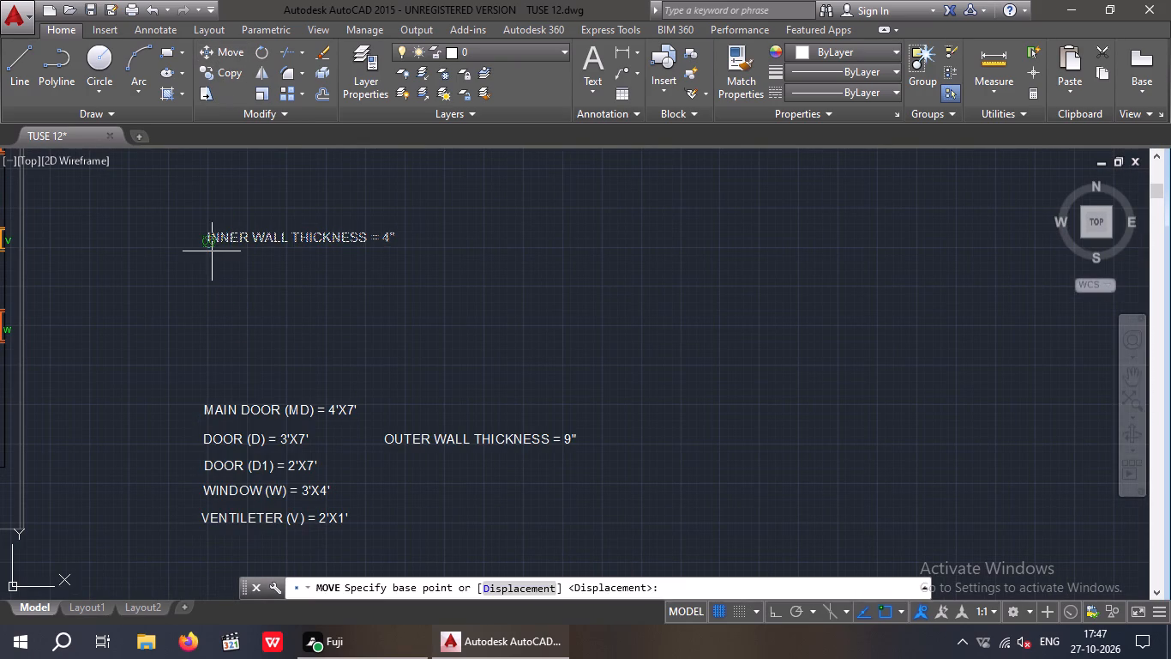
left_click(212, 251)
scroll(382, 484, "up", 3)
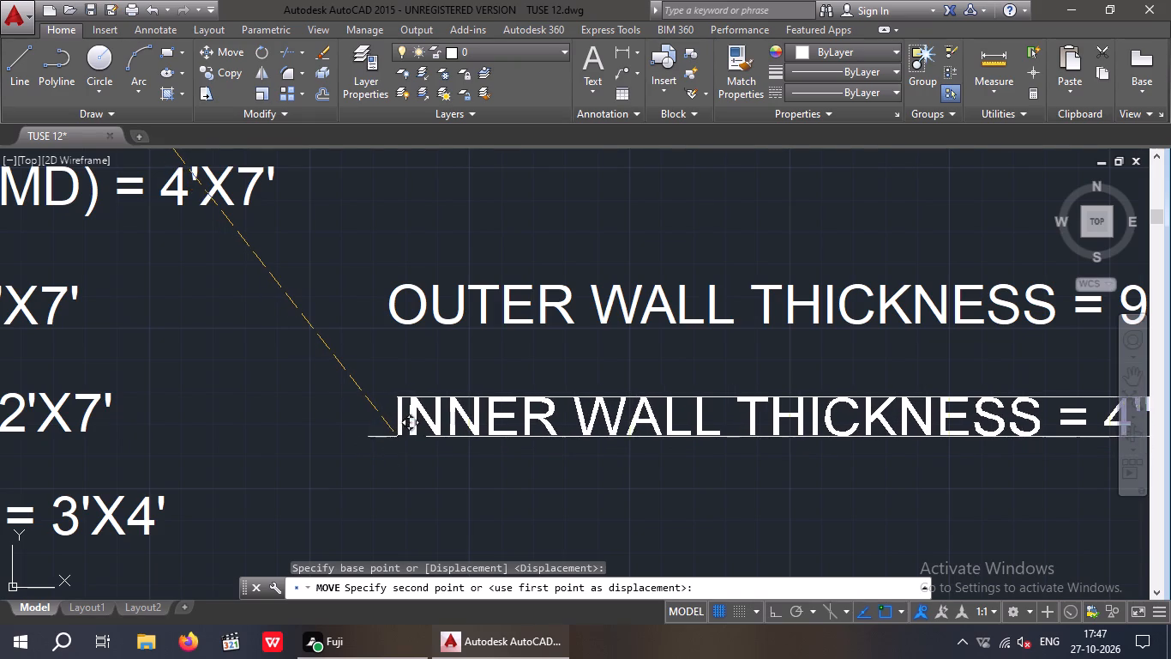
left_click(394, 437)
Draw a rectangle enclosing all the relocated schedule lines, leaving blank space above MAIN DOOR (MD) for a heading.
scroll(390, 431, "down", 3)
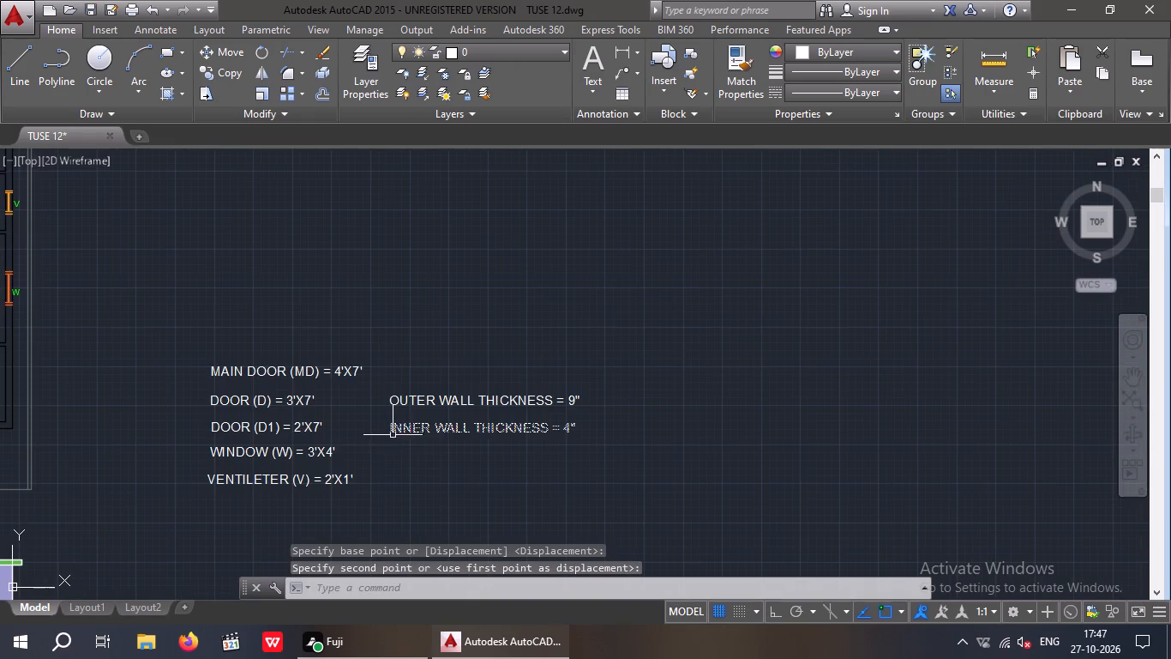
middle_click_drag(420, 458, 407, 400)
scroll(409, 393, "down", 2)
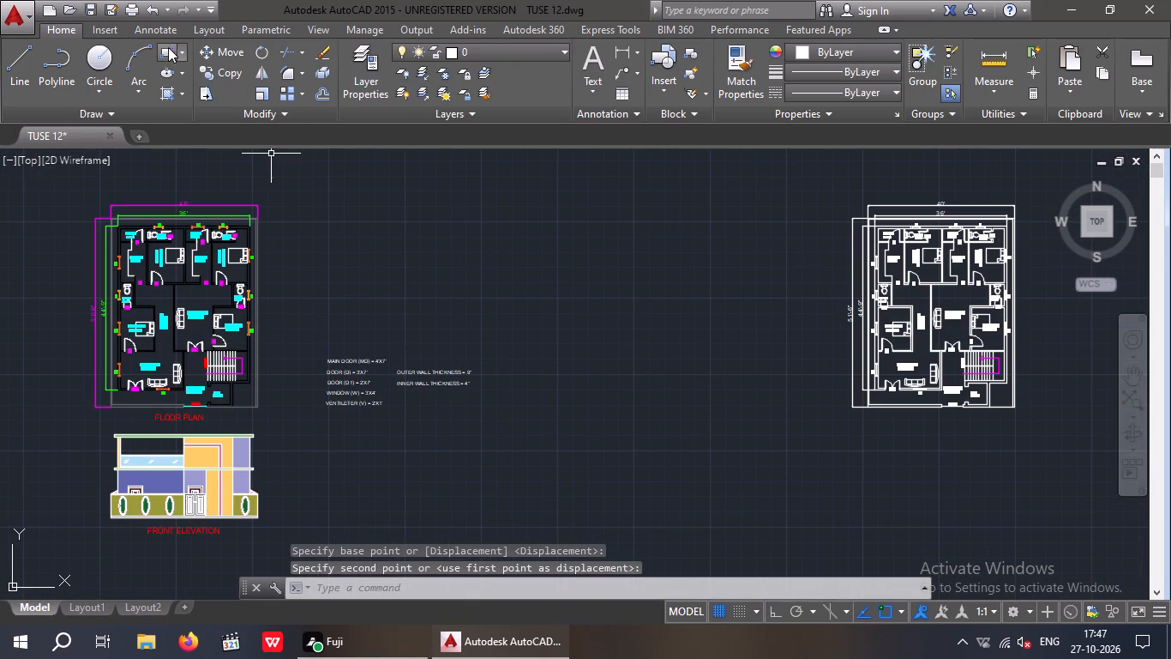
left_click(167, 52)
scroll(321, 378, "up", 2)
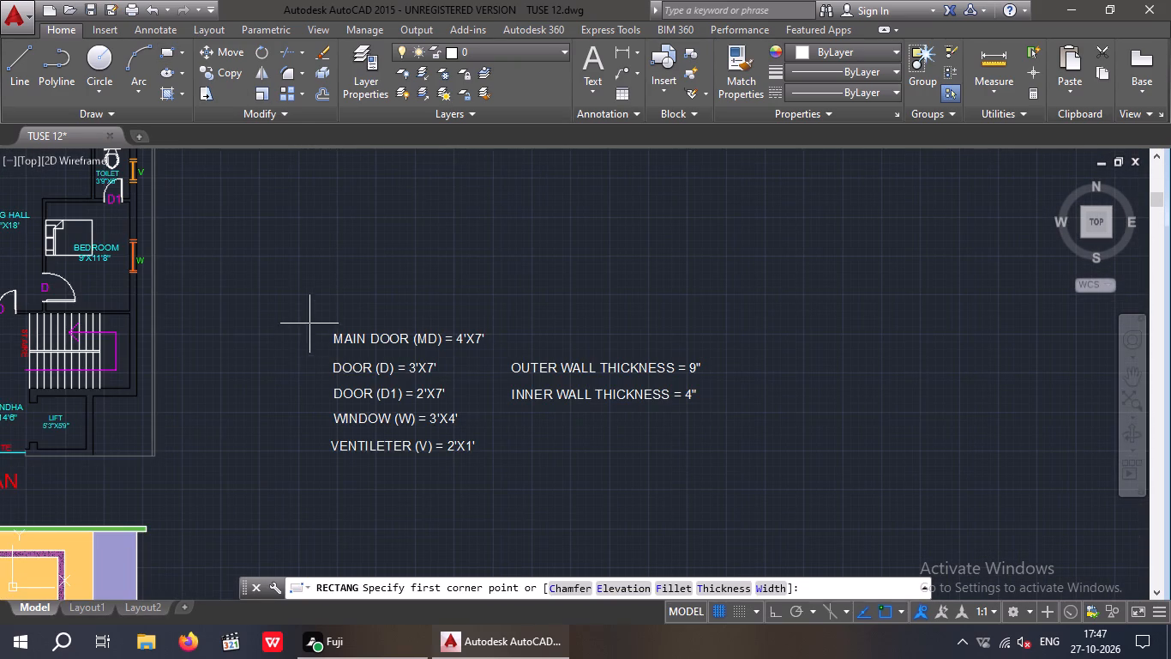
left_click(299, 257)
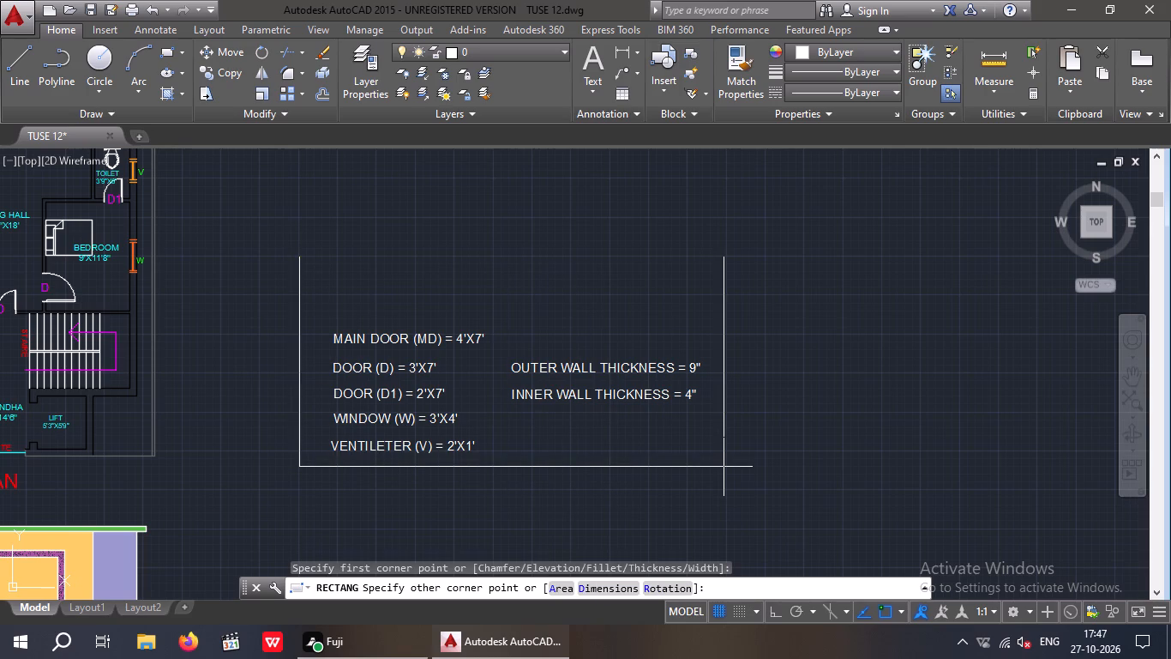
left_click(724, 467)
key("Escape")
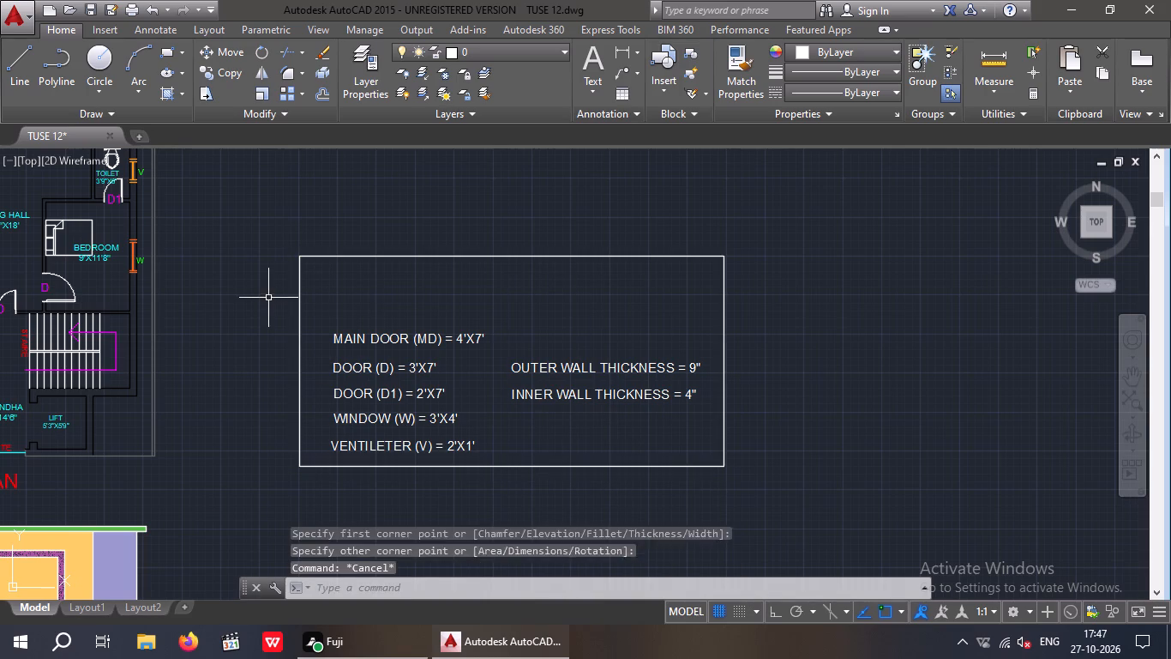
key("Escape")
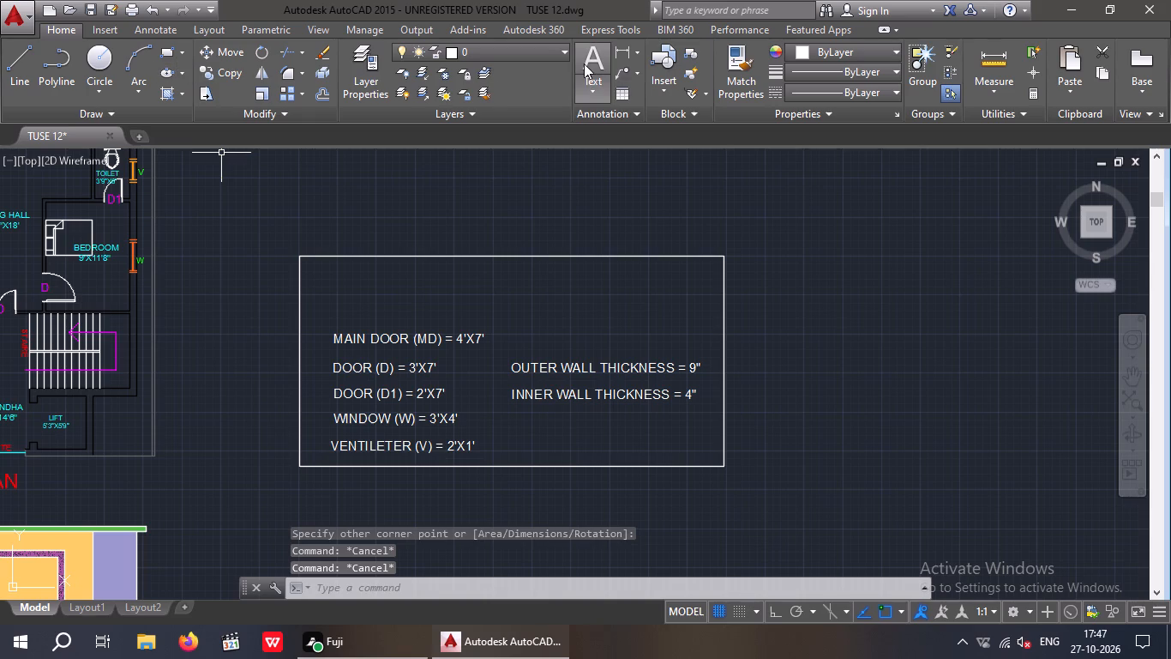
Place a multiline text box in the blank space above MAIN DOOR (MD) with the text height set to 18".
left_click(588, 61)
scroll(369, 300, "up", 1)
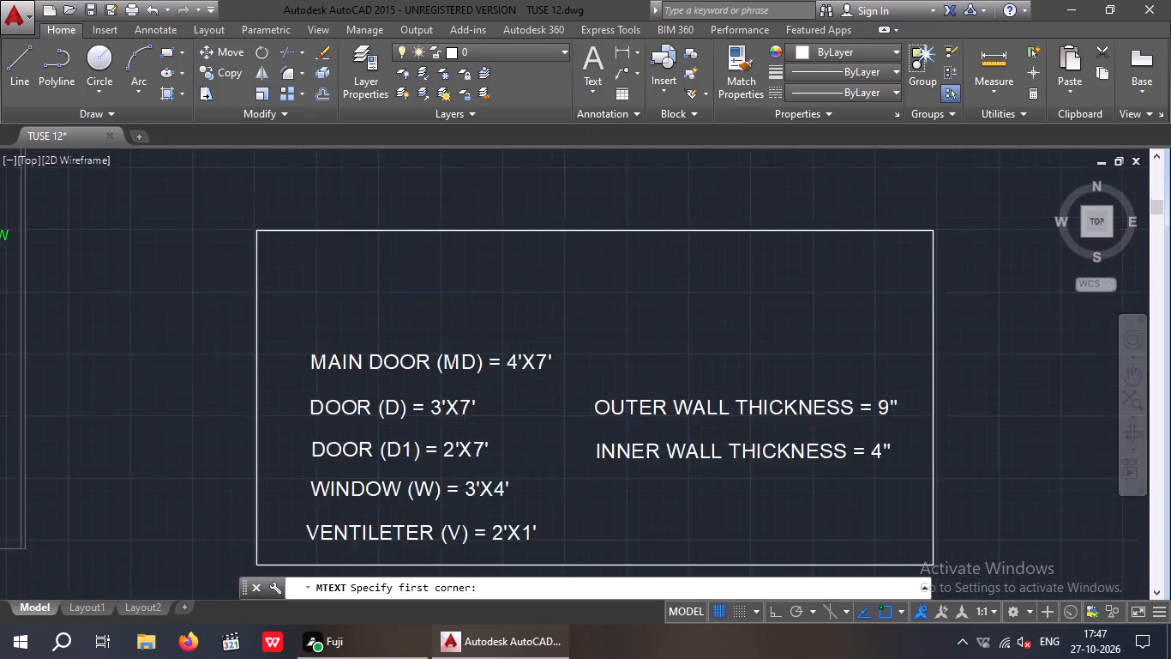
scroll(369, 300, "up", 1)
left_click_drag(242, 221, 250, 245)
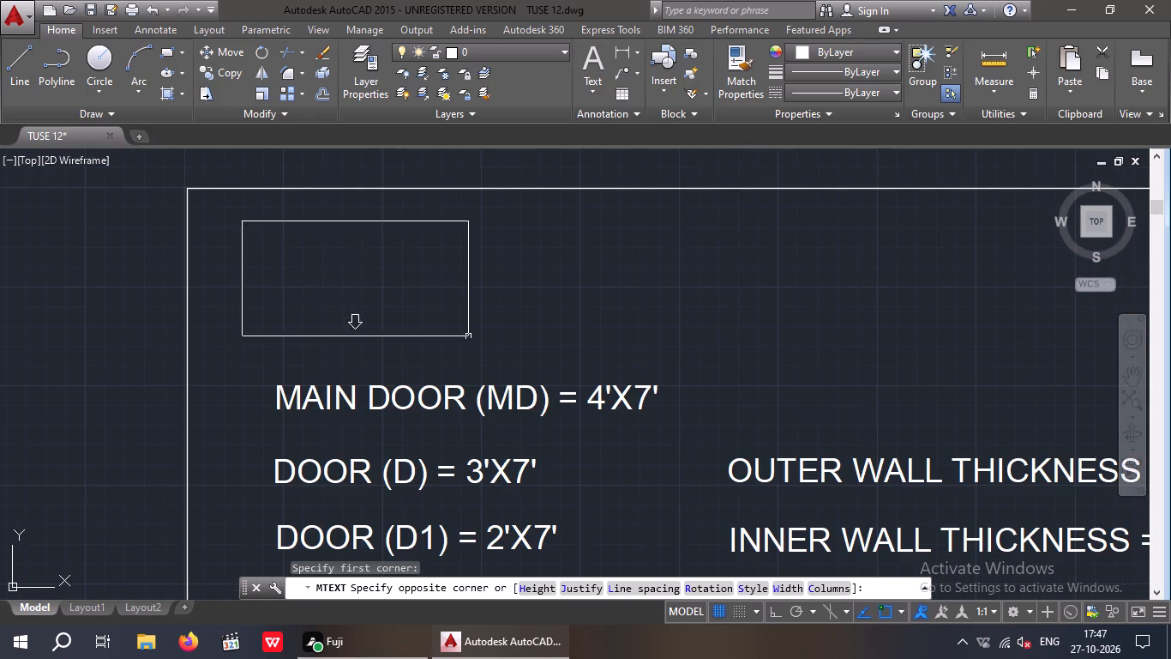
middle_click_drag(565, 348, 289, 329)
scroll(292, 317, "down", 3)
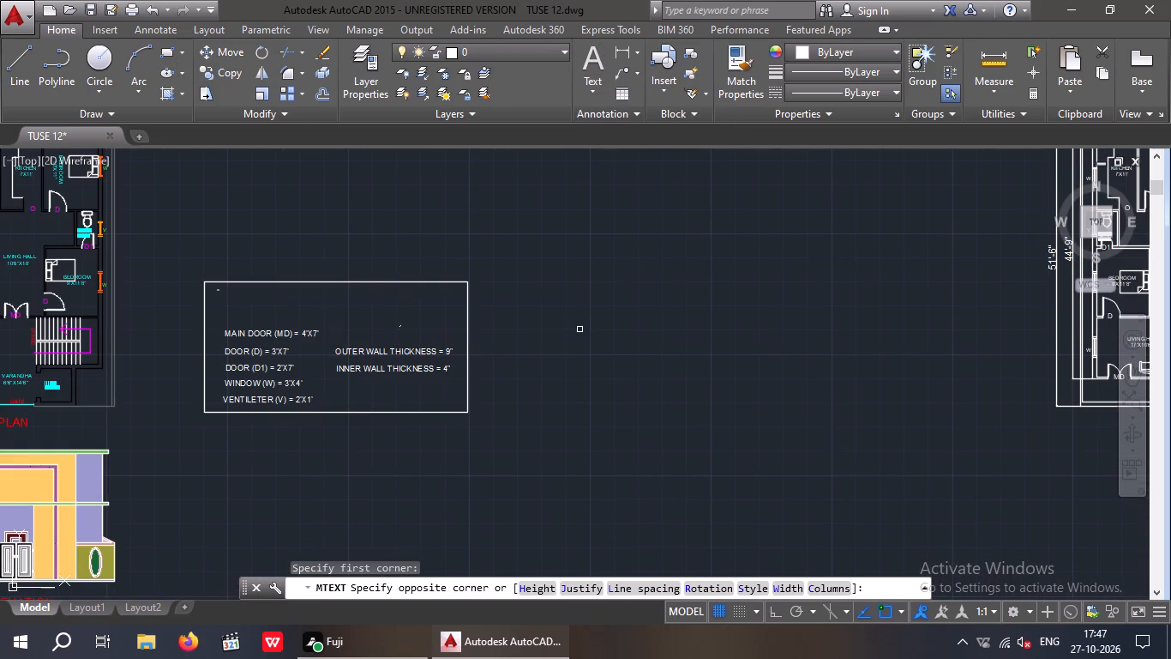
left_click(628, 319)
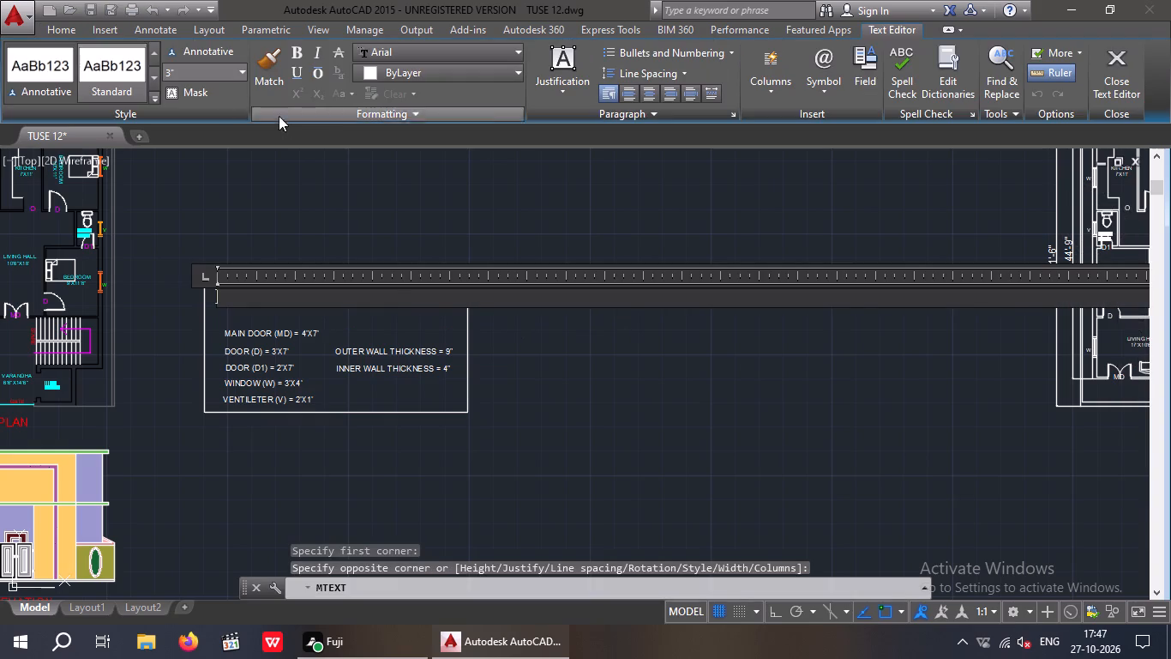
left_click(187, 76)
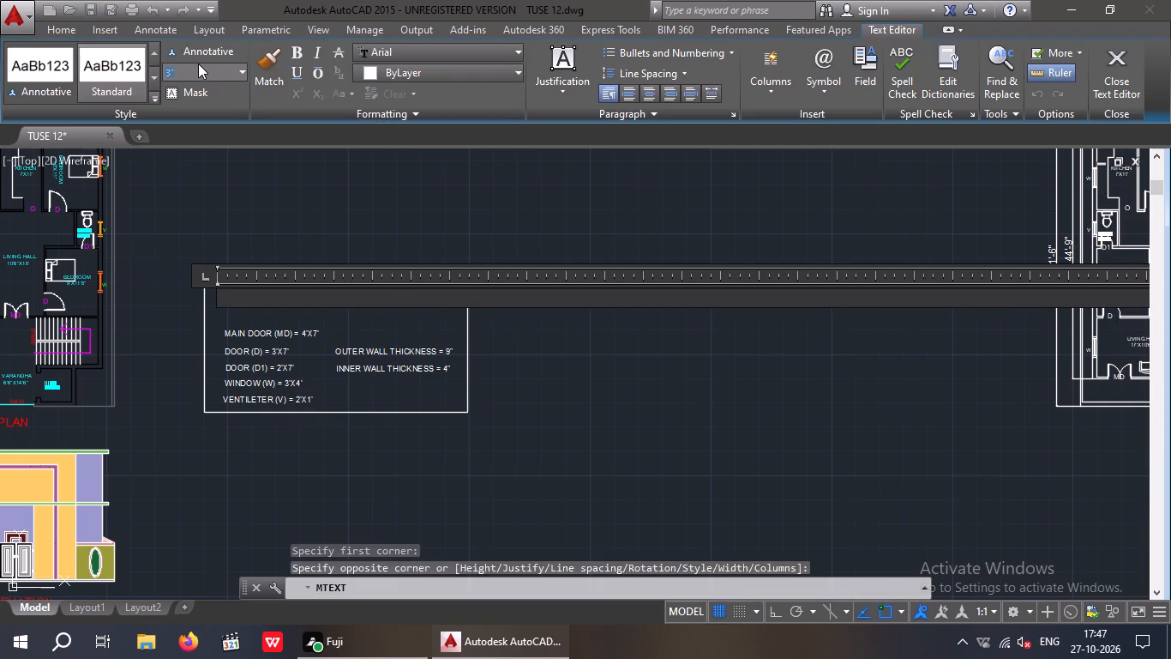
key("1")
key("8")
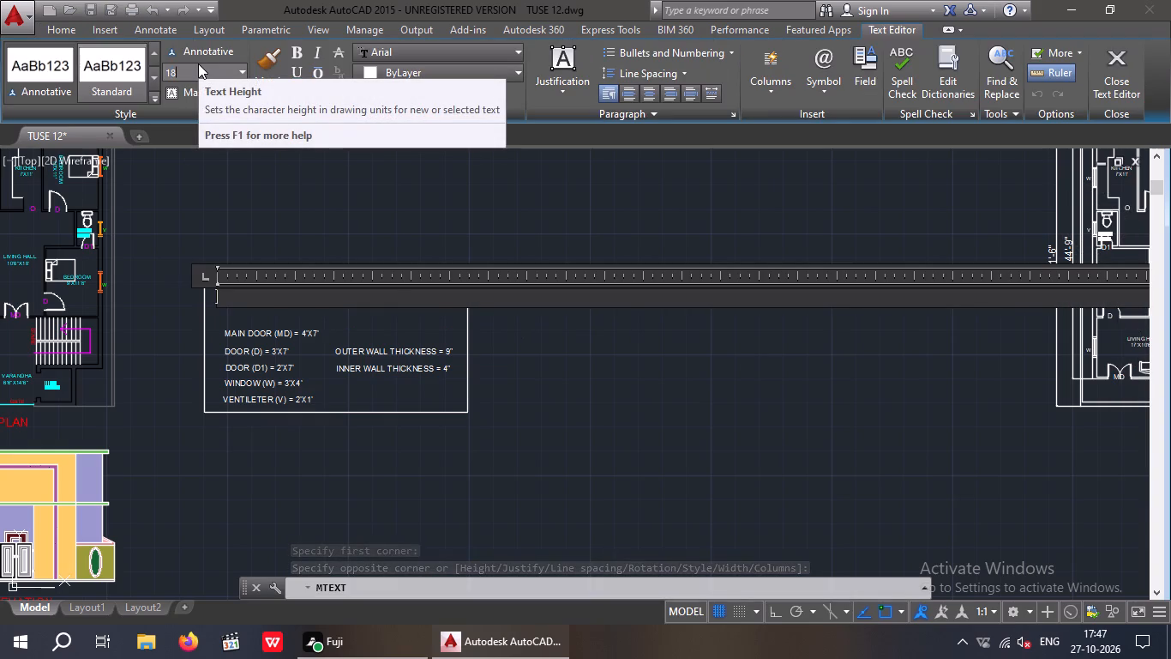
key("shift+quotedbl")
key("Return")
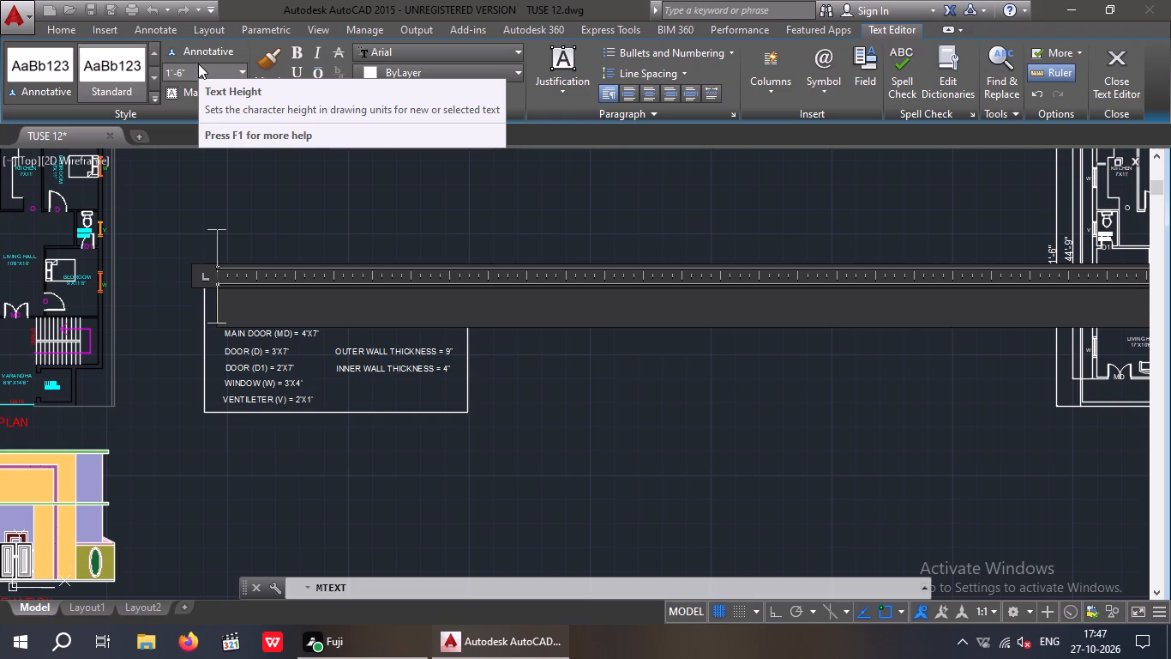
Enter the heading 40'X51'6" HOUSE PLAN DETAILS in the text box and finish the text.
middle_click_drag(154, 466, 457, 617)
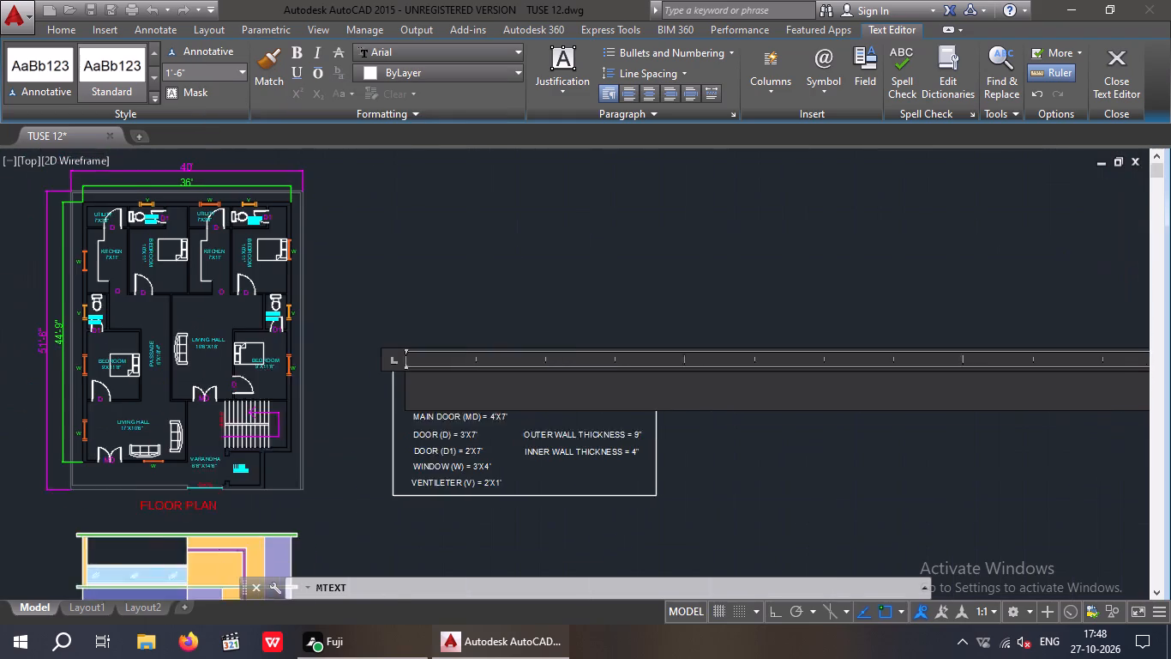
middle_click_drag(457, 617, 473, 656)
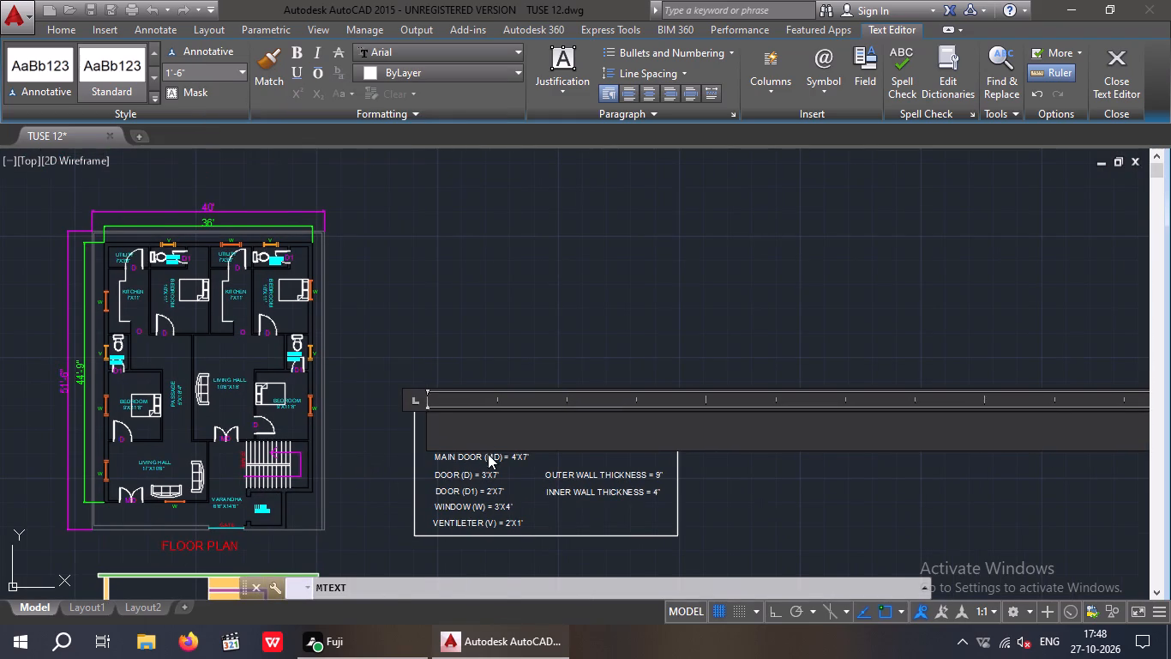
type("40'")
type("51")
key("6")
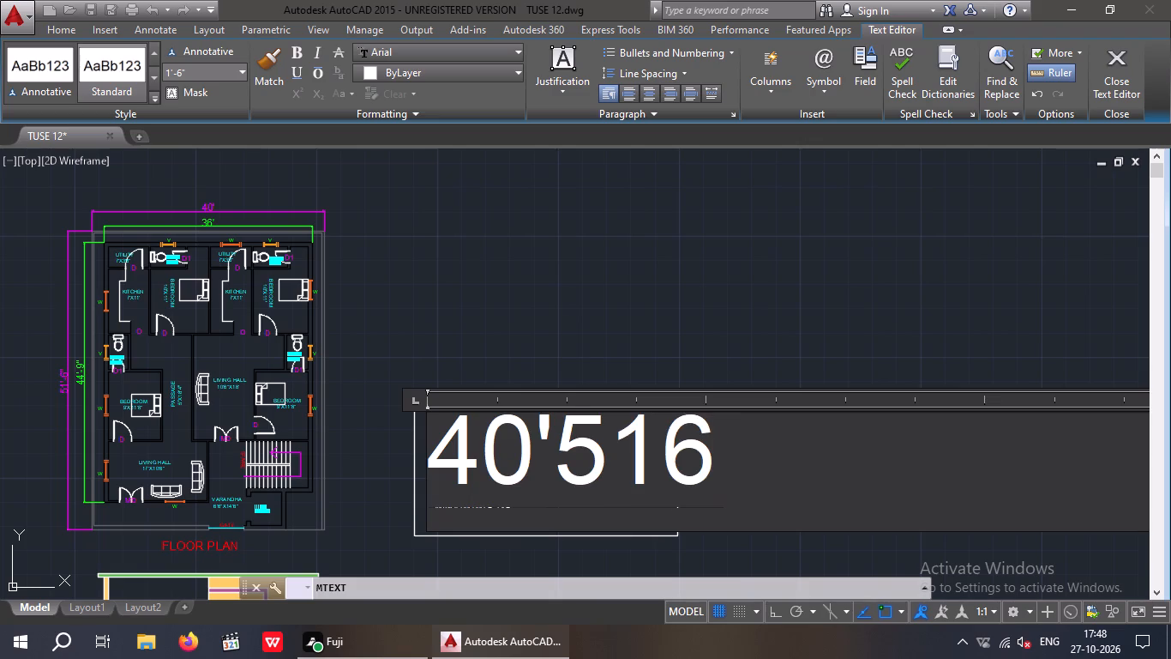
key("shift+quotedbl")
key("Left")
key("Left")
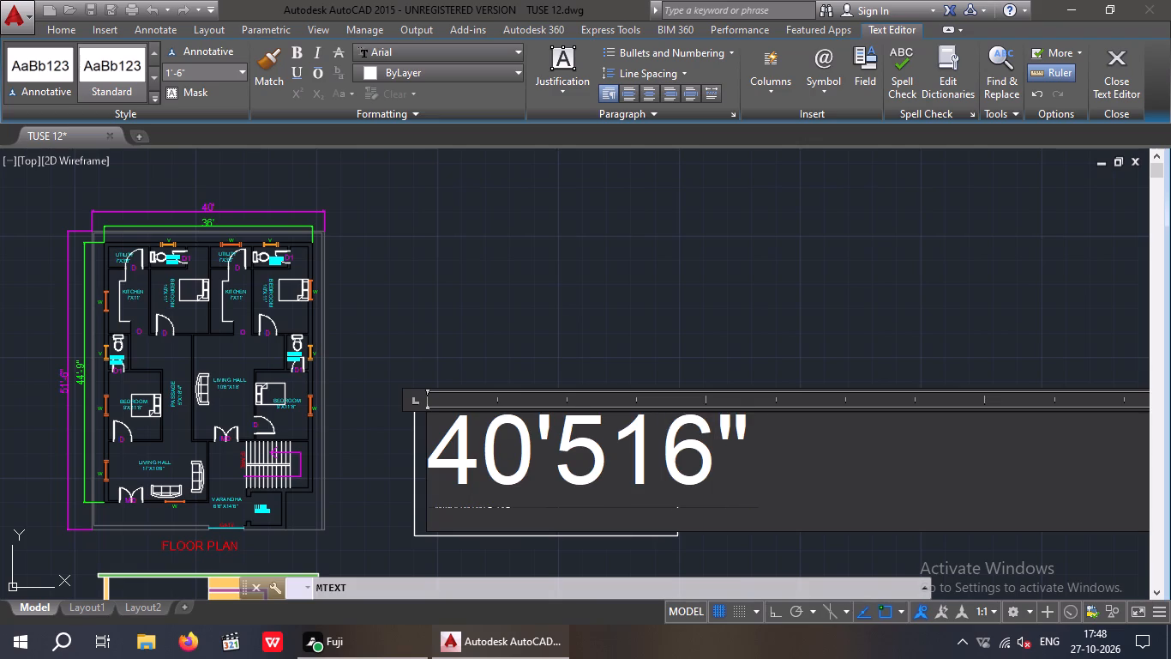
key("Left")
key("Right")
key("semicolon")
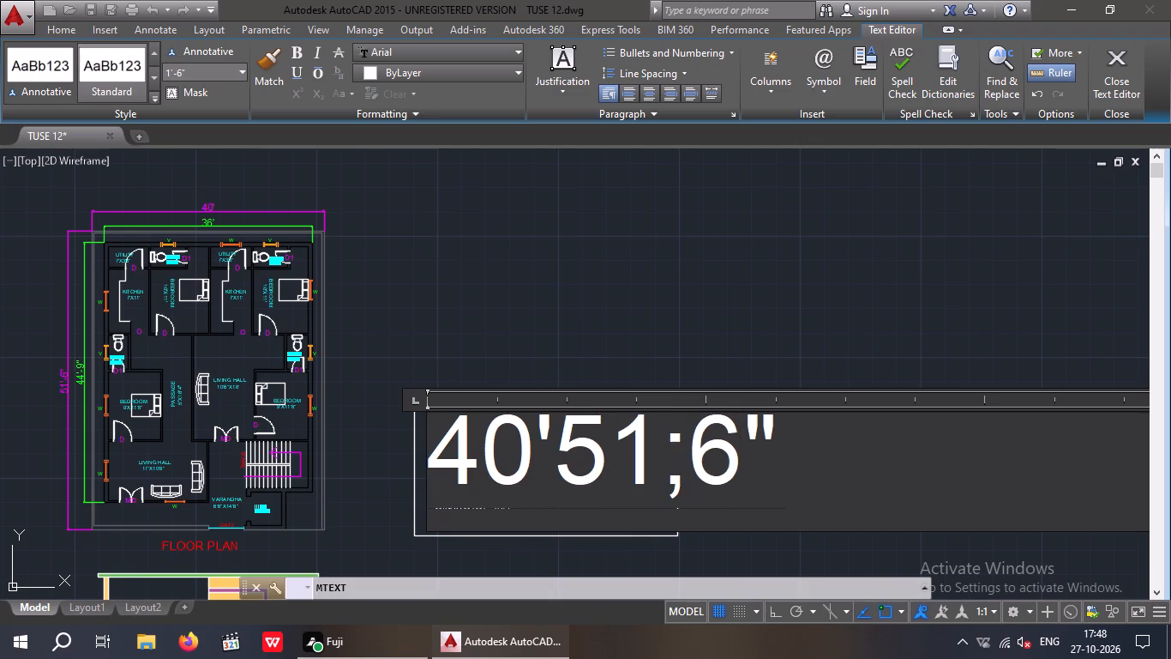
key("BackSpace")
key("apostrophe")
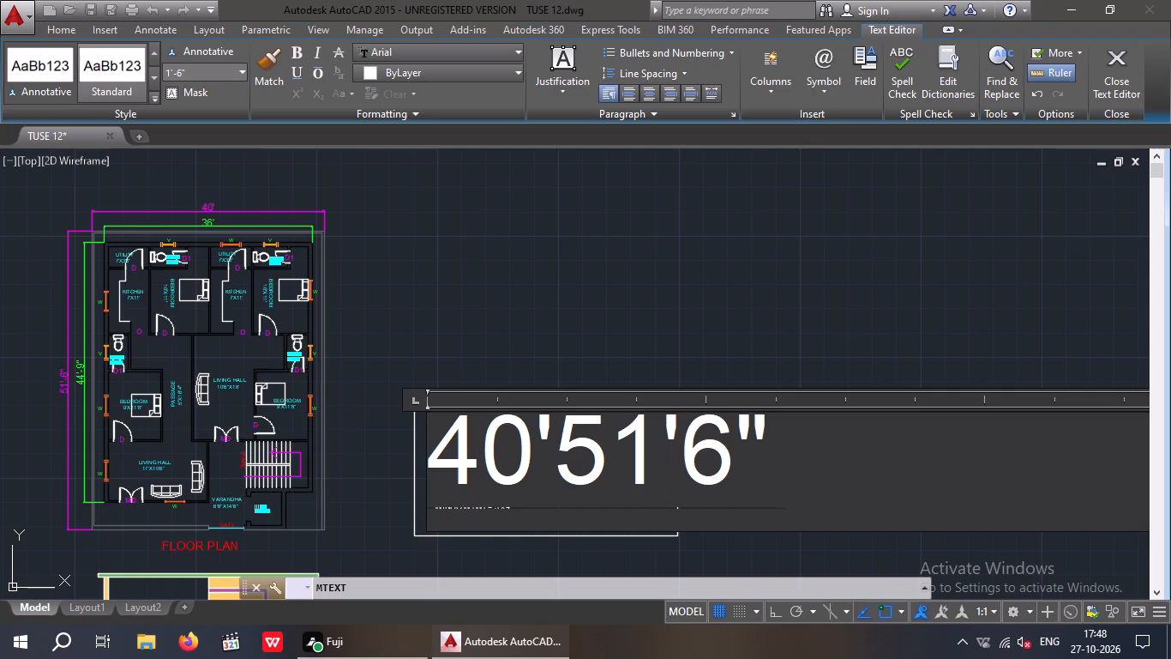
key("Left")
key("Left")
key("Left")
key("x")
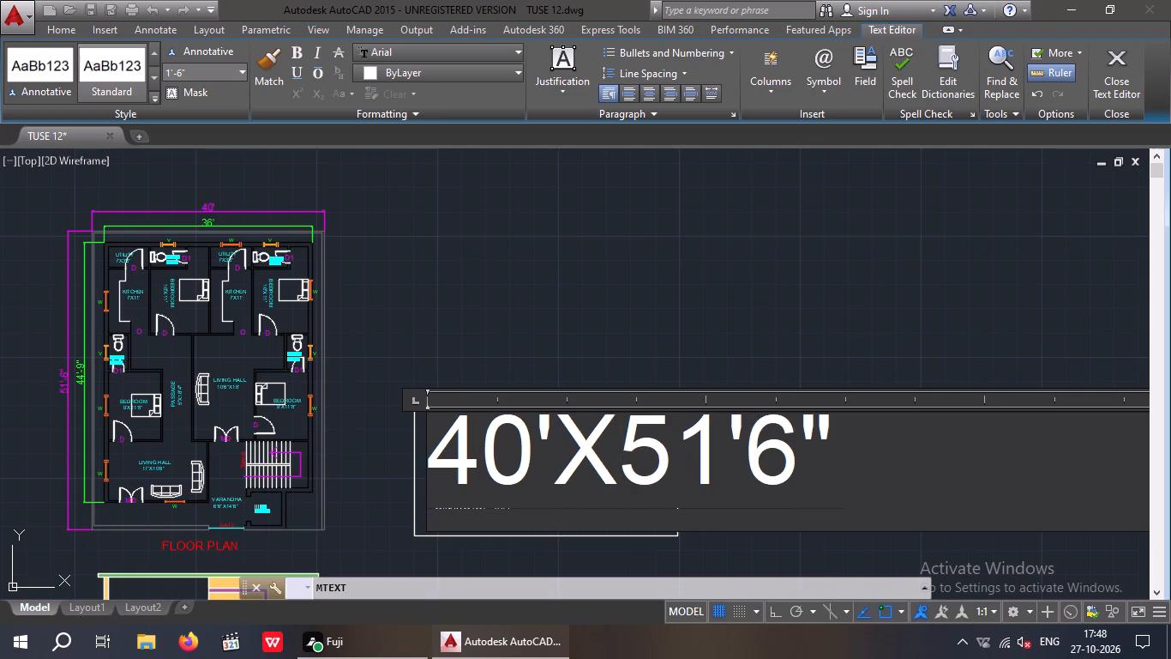
key("space")
key("space")
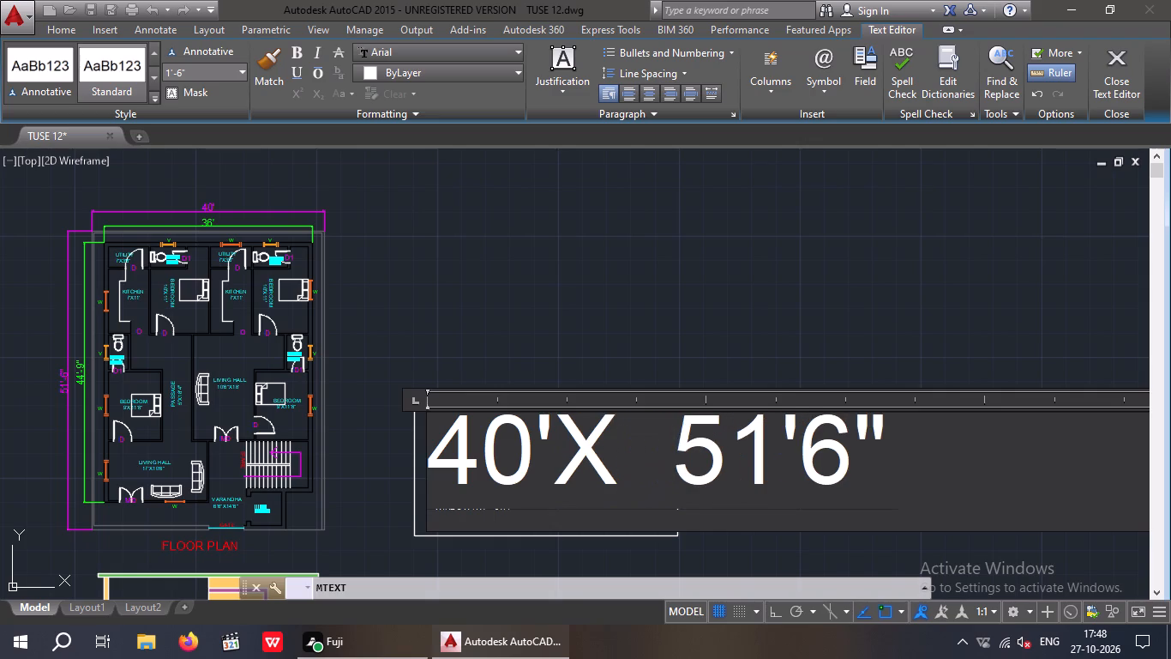
key("BackSpace")
key("BackSpace")
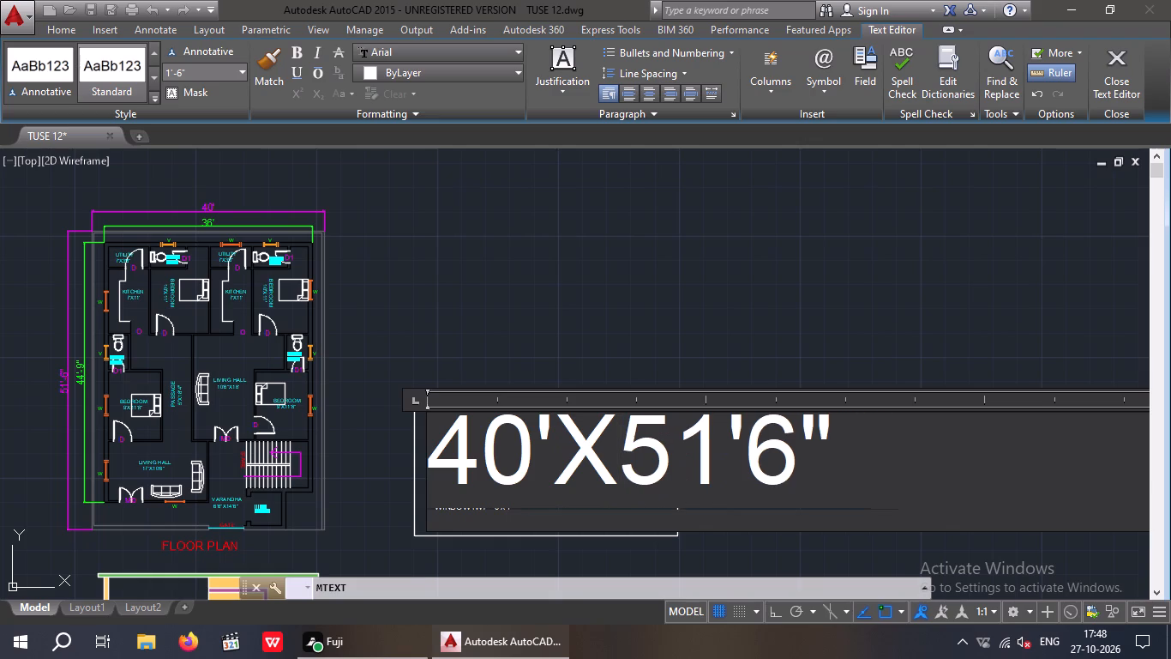
key("Right")
key("Right")
key("Right")
key("Right")
key("Right")
key("Right")
key("space")
type("HO")
key("u")
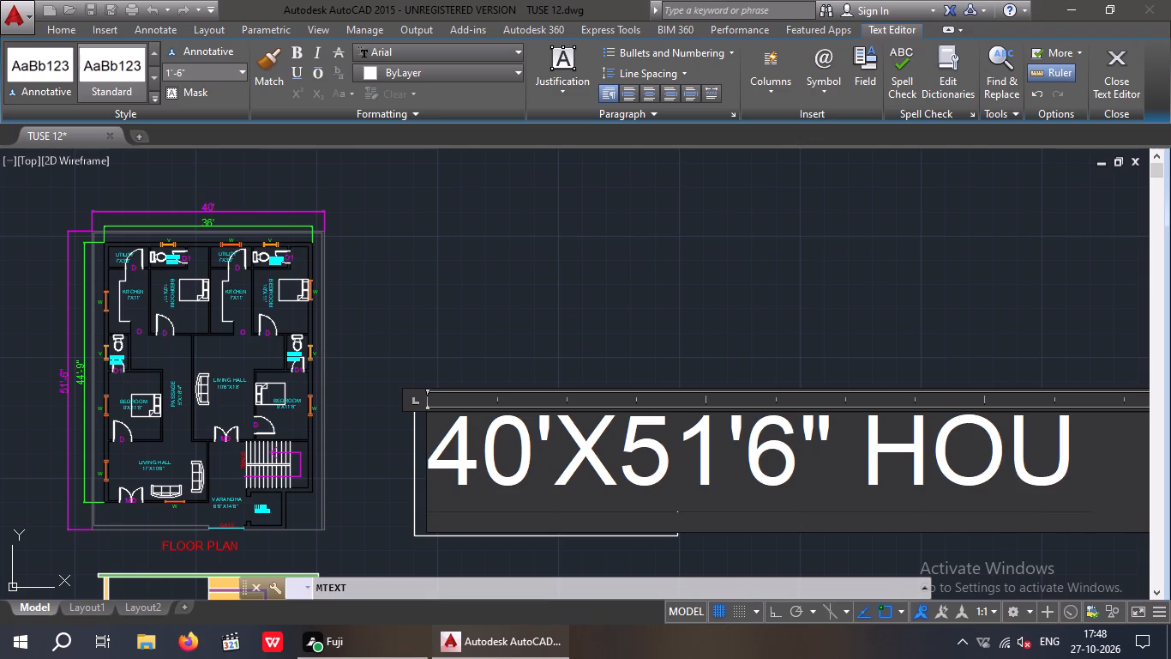
type("SE")
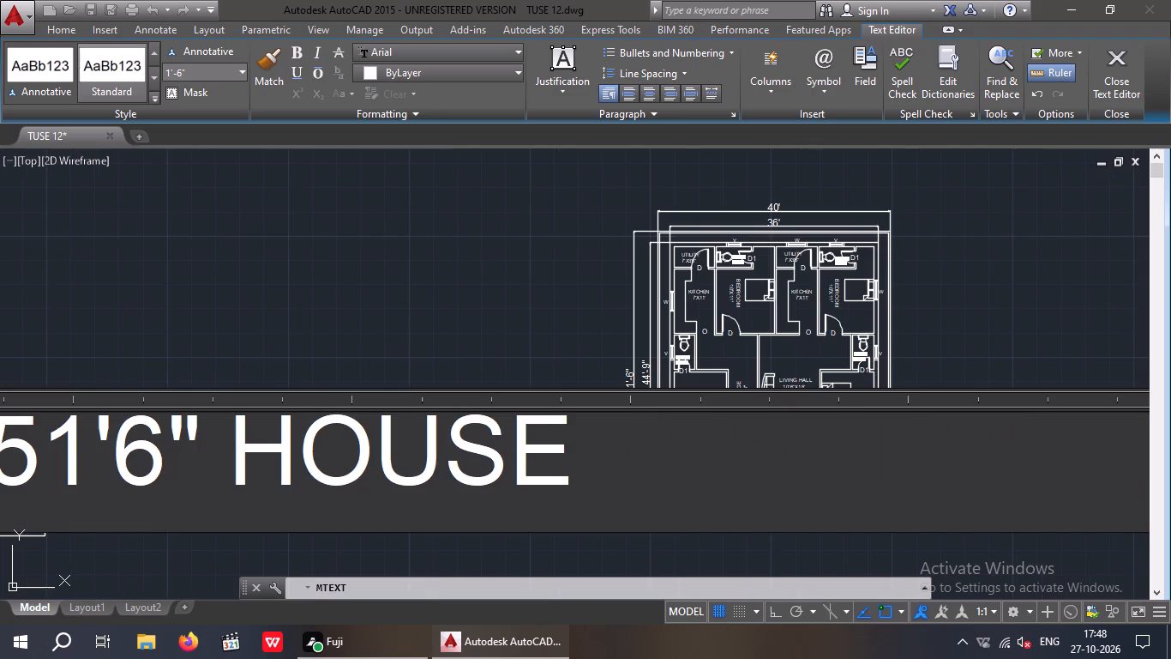
key("space")
type("LS")
key("BackSpace")
key("BackSpace")
type("PL")
type("AN")
key("space")
key("d")
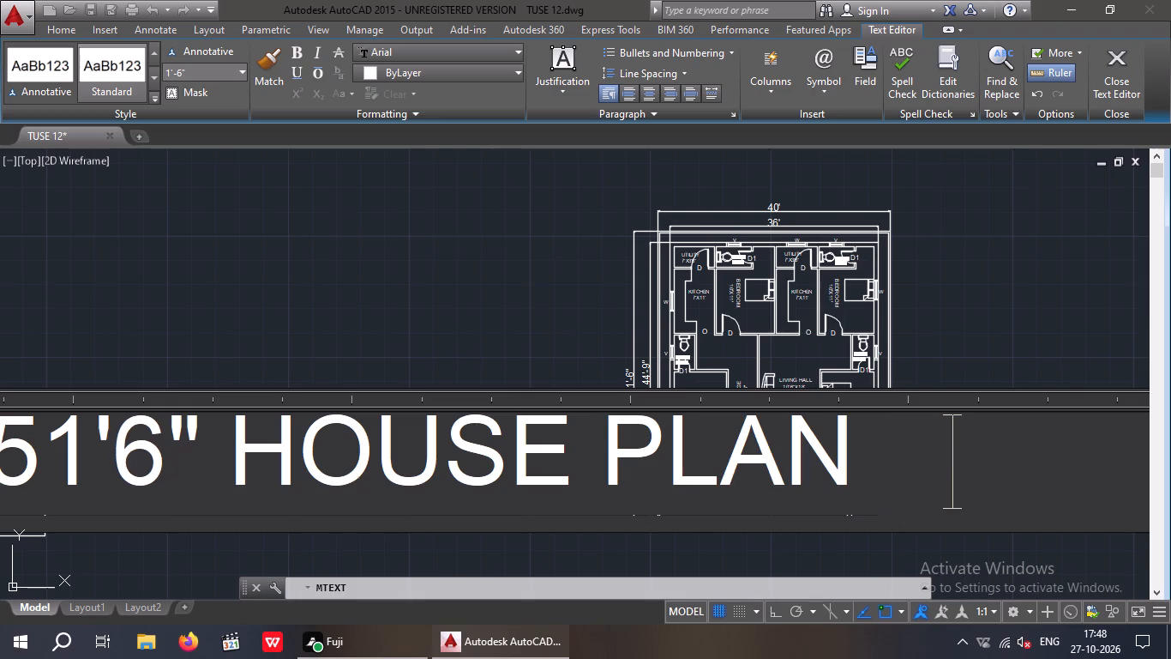
key("e")
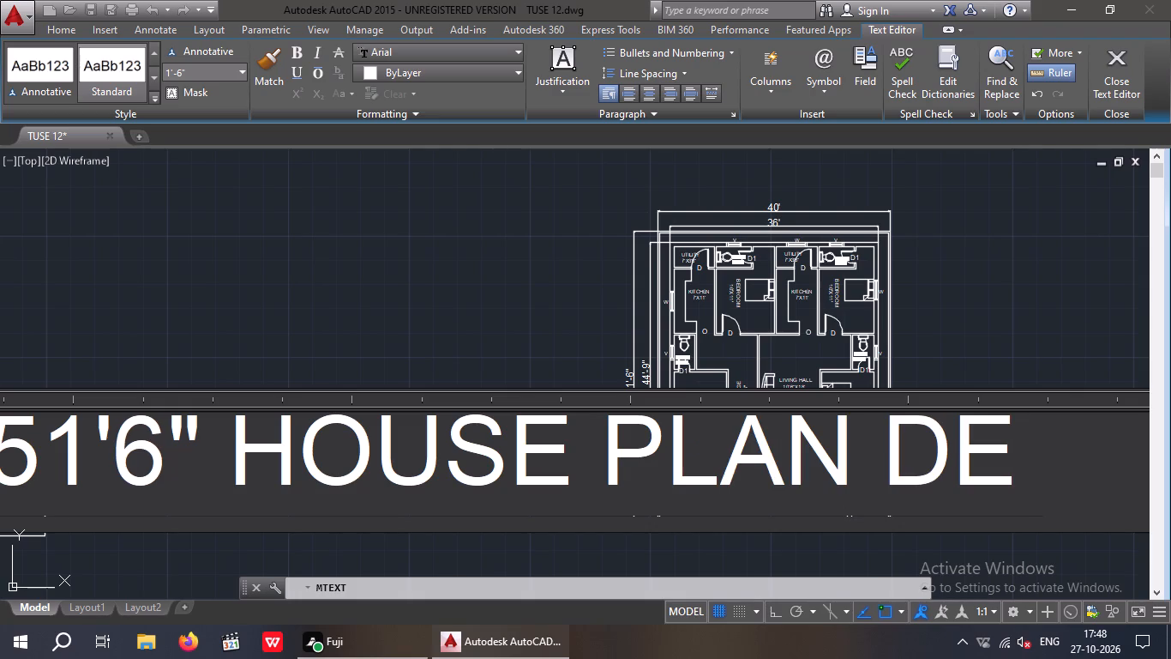
type("TA")
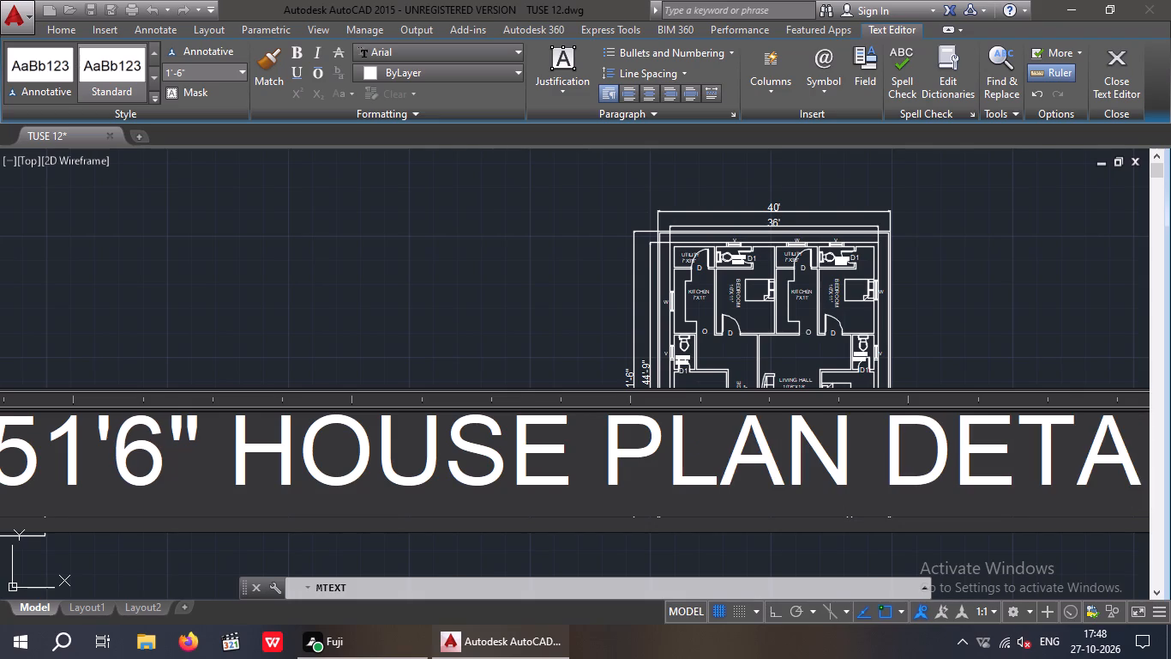
key("i")
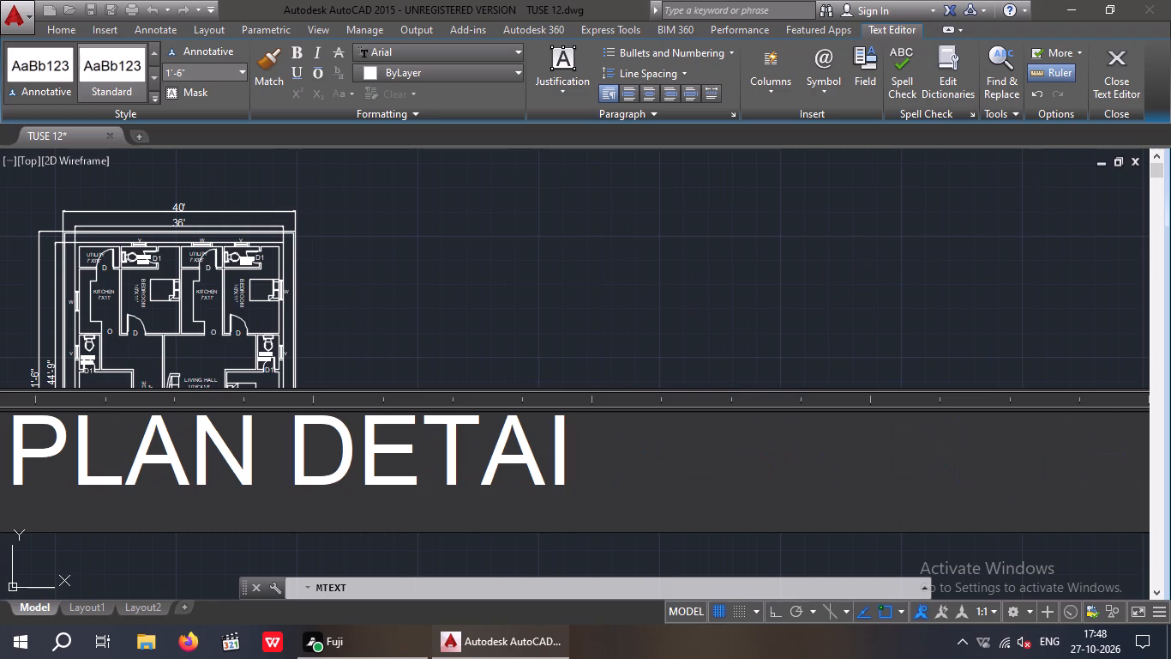
key("l")
key("s")
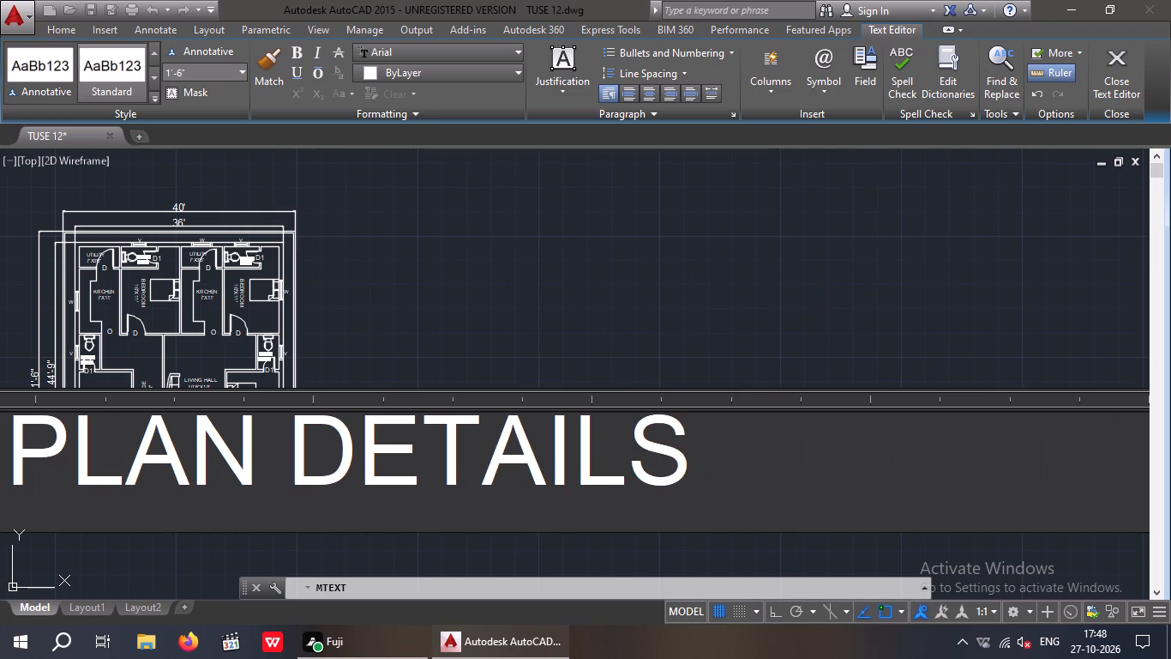
left_click(522, 338)
Move the heading down and across so it sits roughly centred in the rectangle, just above the MAIN DOOR (MD) line.
scroll(531, 377, "down", 2)
middle_click_drag(519, 404, 539, 301)
scroll(519, 398, "down", 1)
scroll(544, 324, "down", 2)
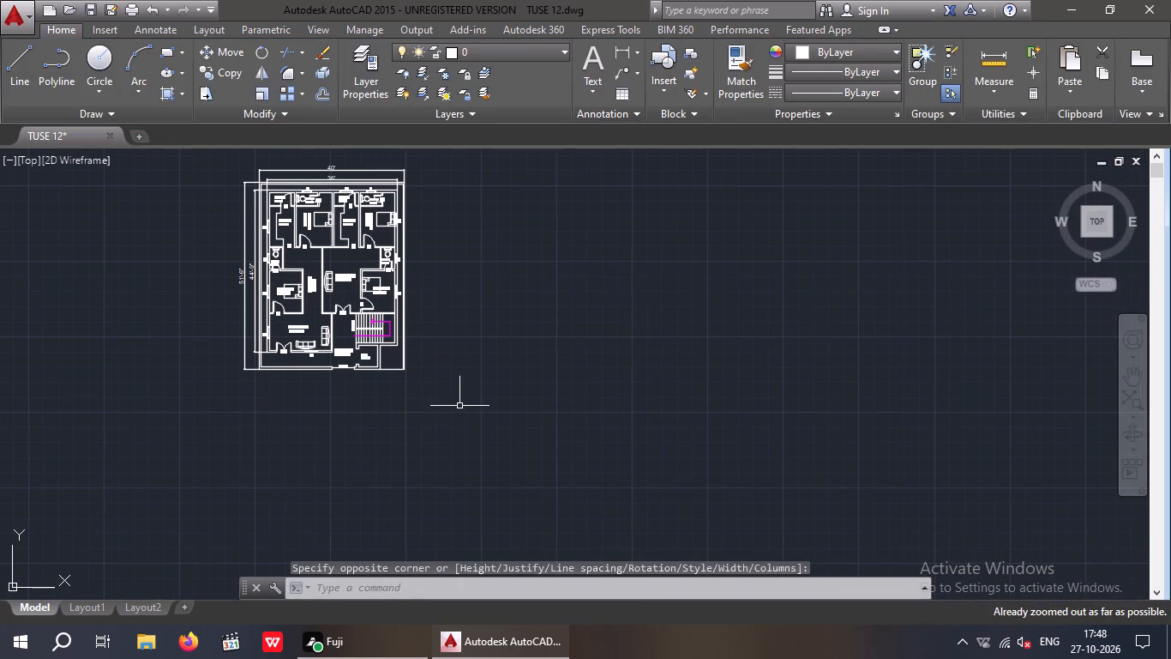
middle_click_drag(424, 402, 722, 404)
scroll(598, 407, "down", 1)
scroll(708, 417, "down", 2)
scroll(54, 323, "up", 3)
middle_click_drag(94, 329, 506, 385)
scroll(319, 312, "up", 1)
left_click_drag(338, 317, 321, 304)
left_click(299, 258)
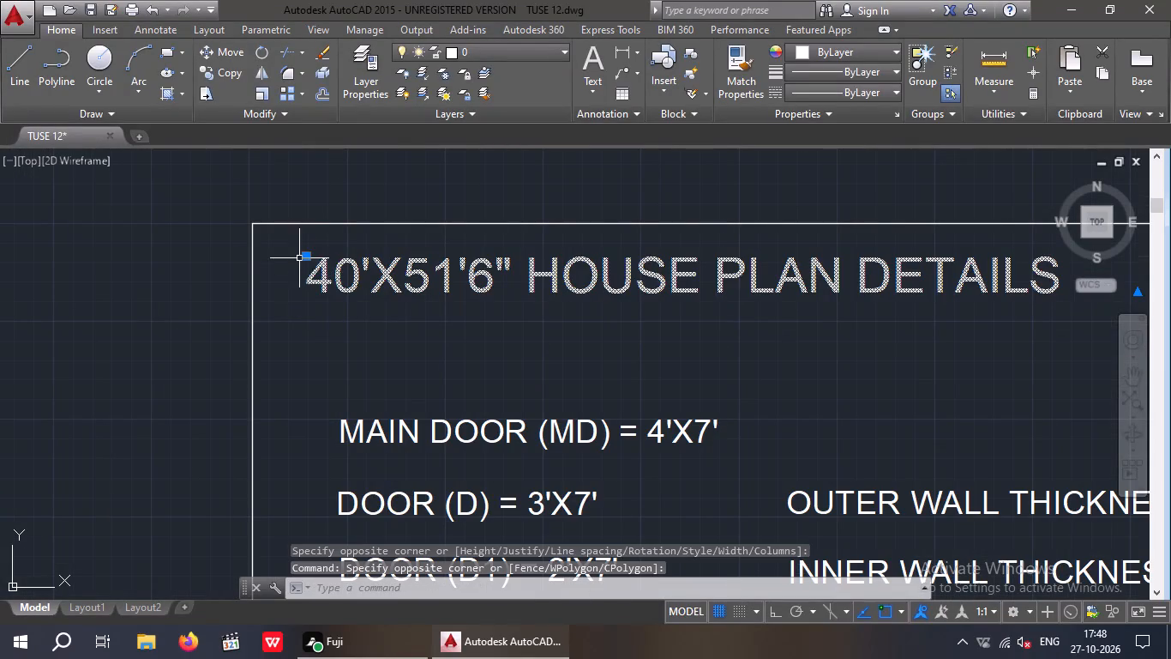
left_click(214, 55)
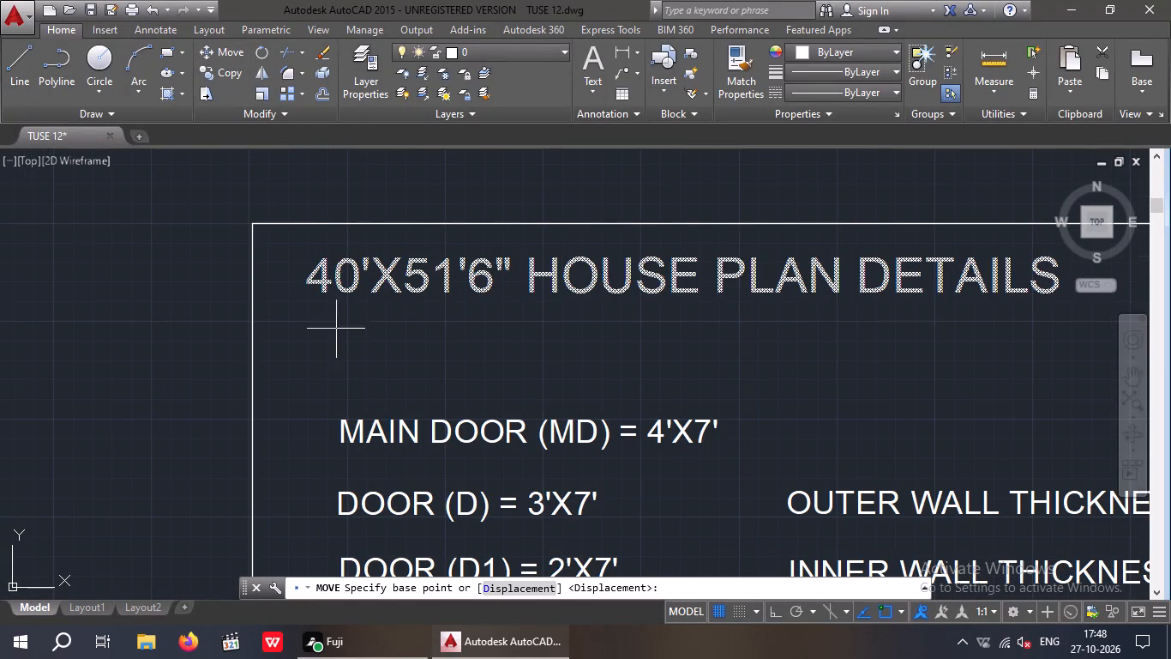
left_click(321, 293)
scroll(346, 339, "down", 1)
scroll(361, 354, "up", 1)
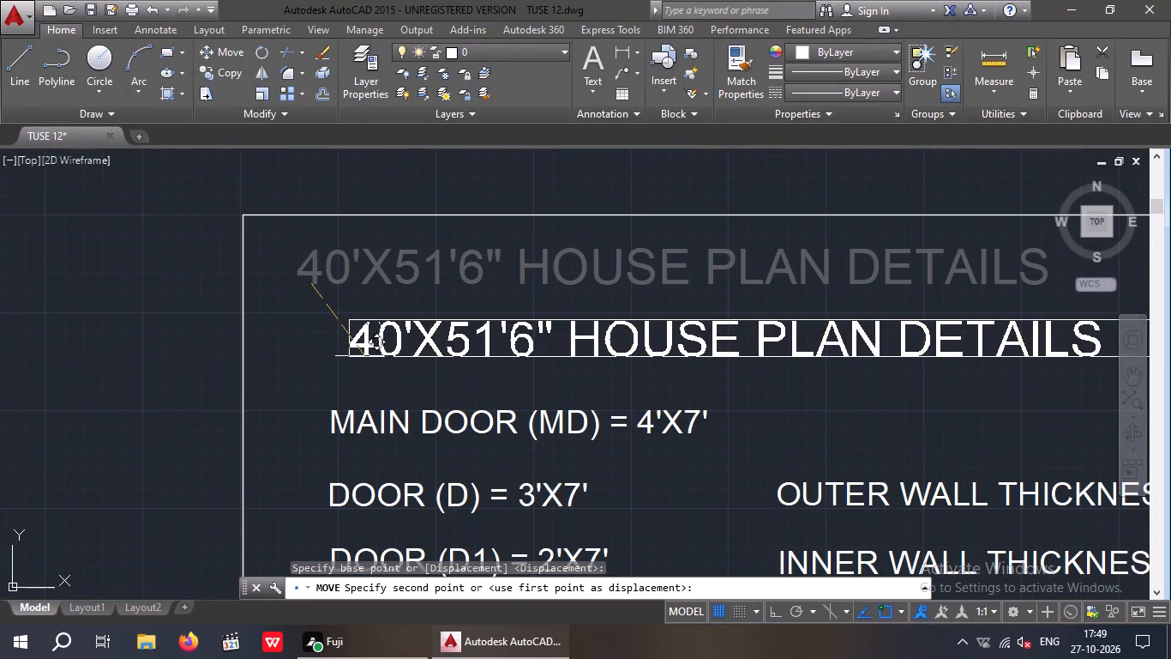
scroll(372, 351, "down", 2)
scroll(372, 351, "up", 1)
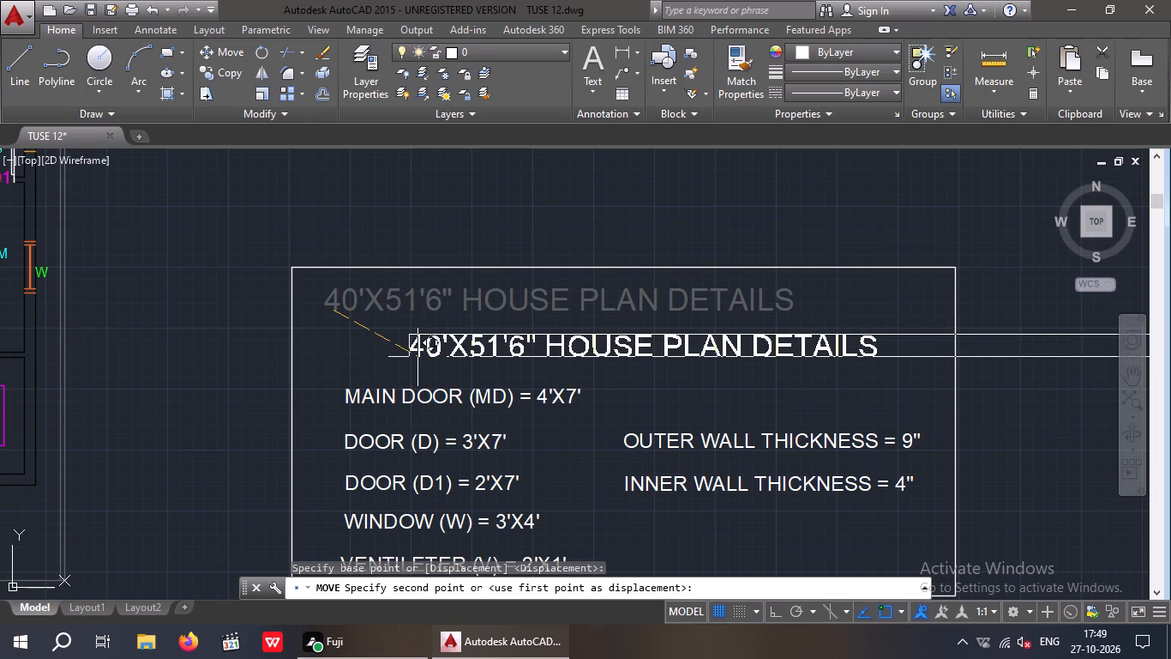
left_click(417, 357)
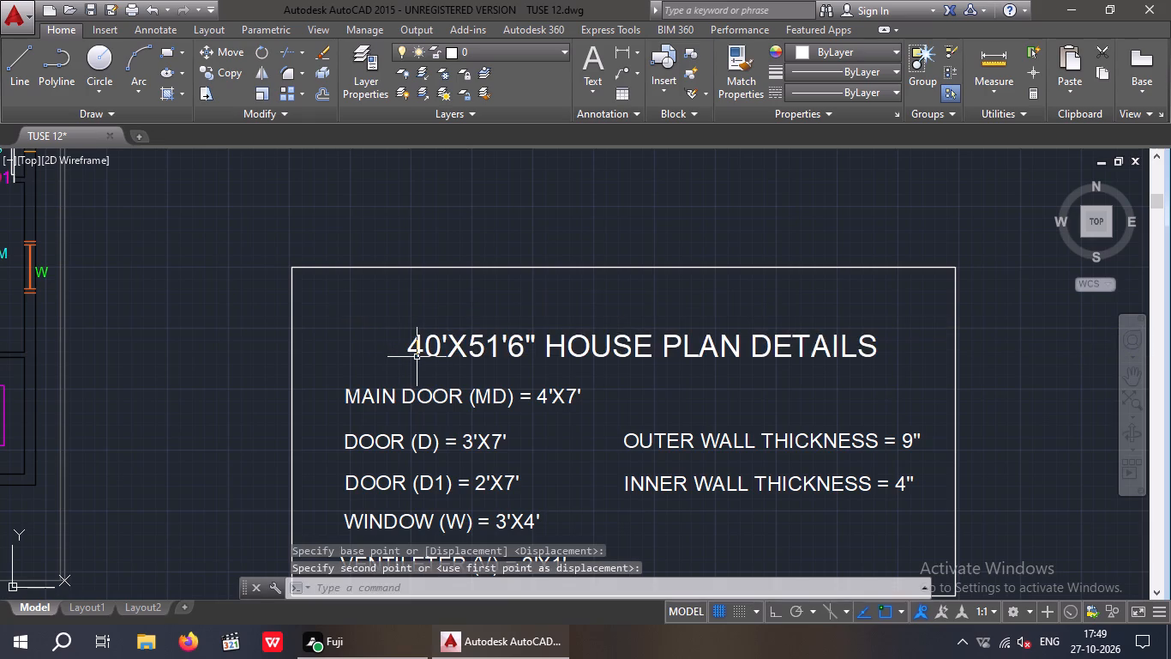
Lower the top edge of the schedule's rectangle by about 2'-4" so it sits closer above the 40'X51'6" HOUSE PLAN DETAILS heading.
scroll(417, 339, "up", 1)
scroll(424, 338, "down", 2)
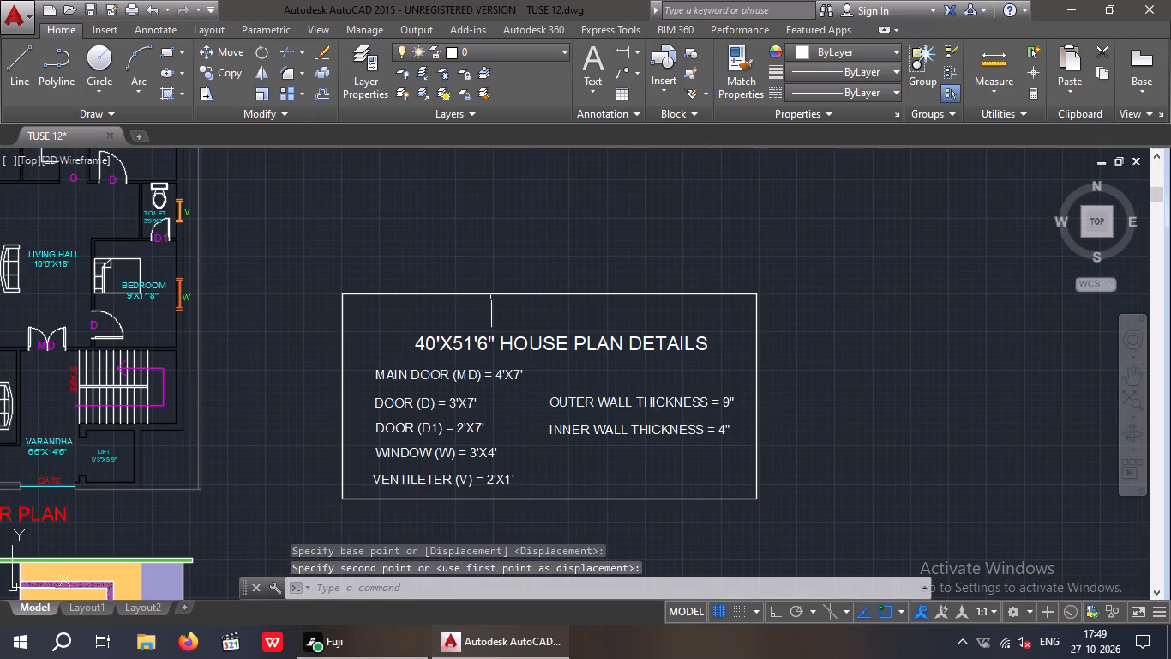
left_click(501, 295)
left_click(547, 297)
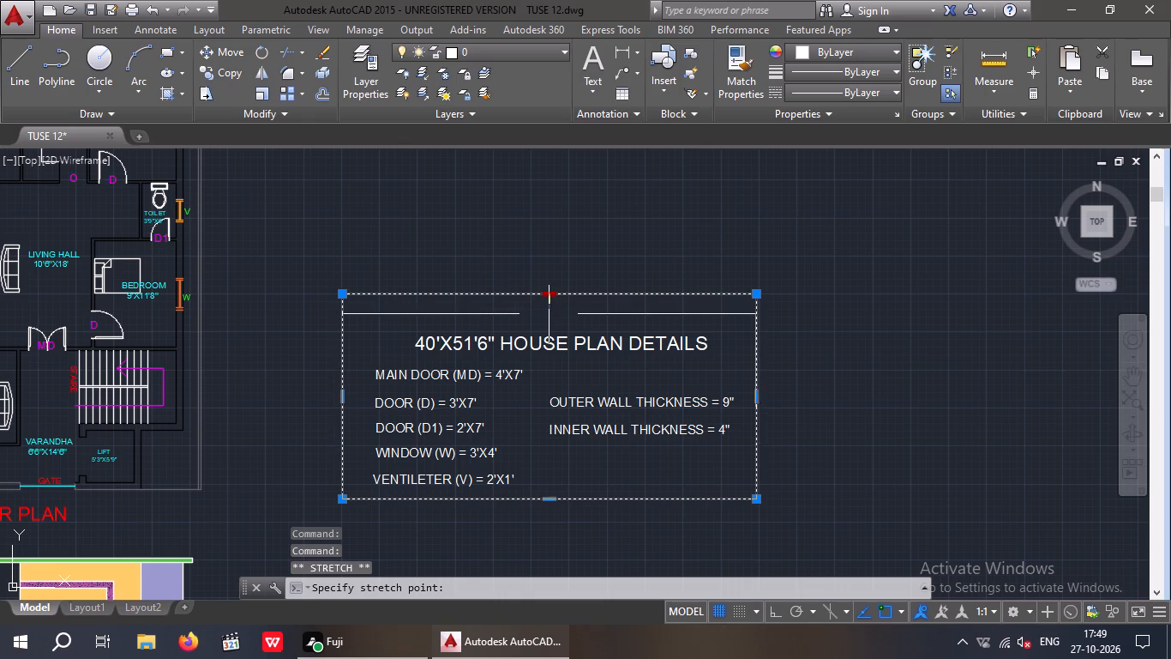
left_click_drag(773, 612, 772, 604)
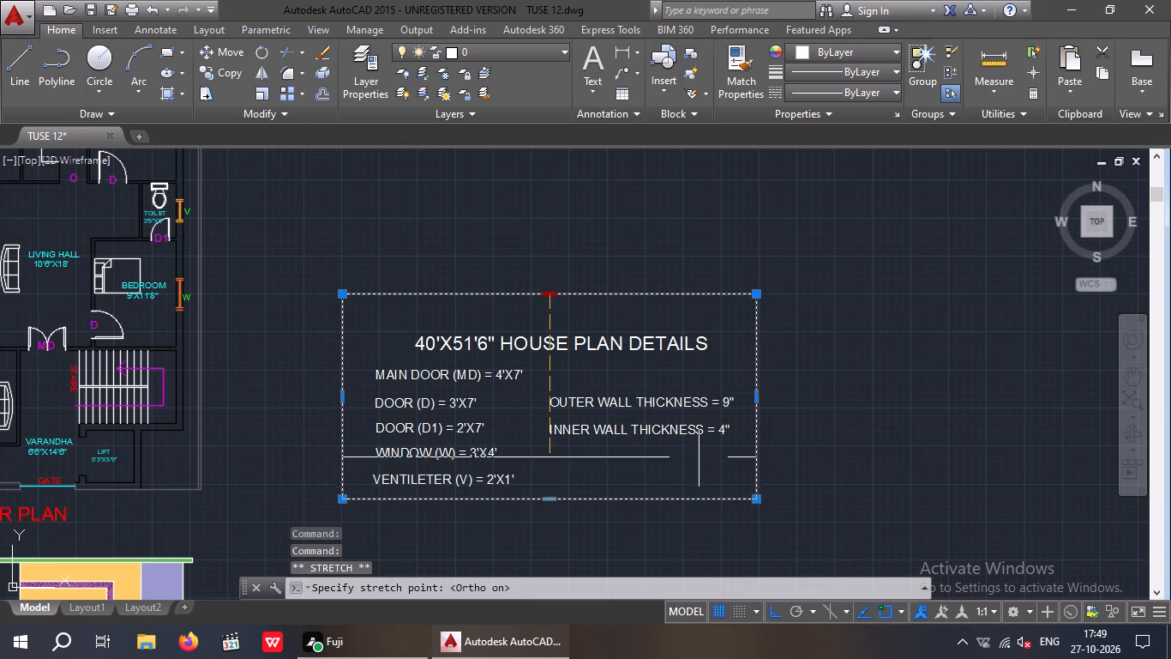
scroll(551, 318, "up", 1)
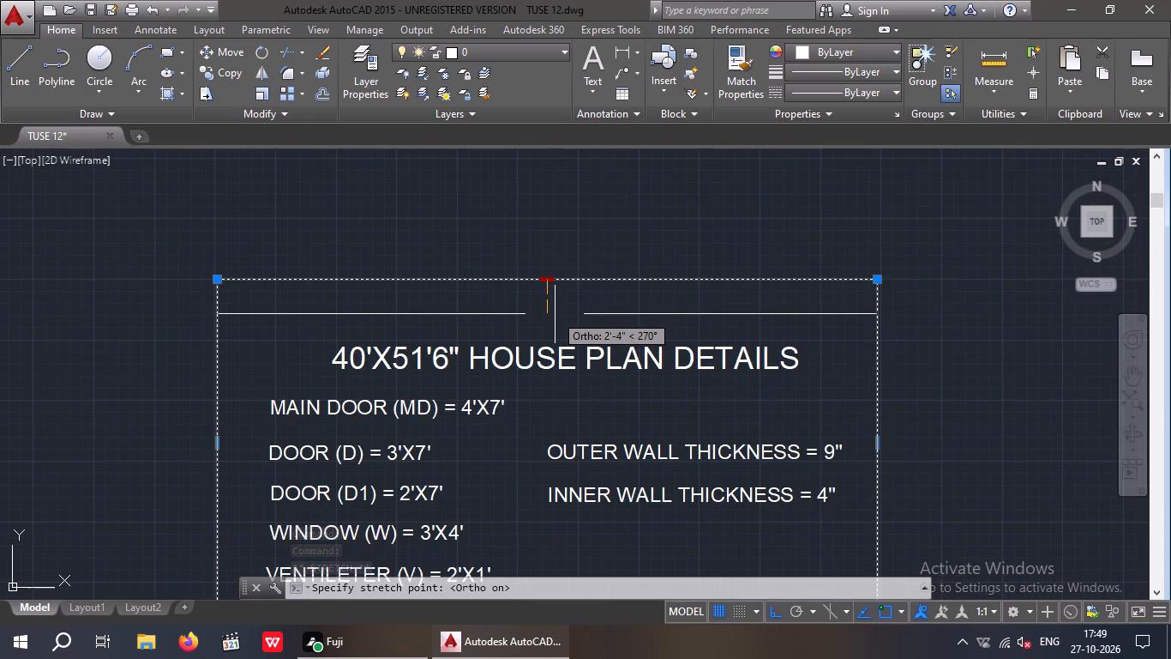
left_click(555, 314)
scroll(616, 278, "down", 2)
key("Escape")
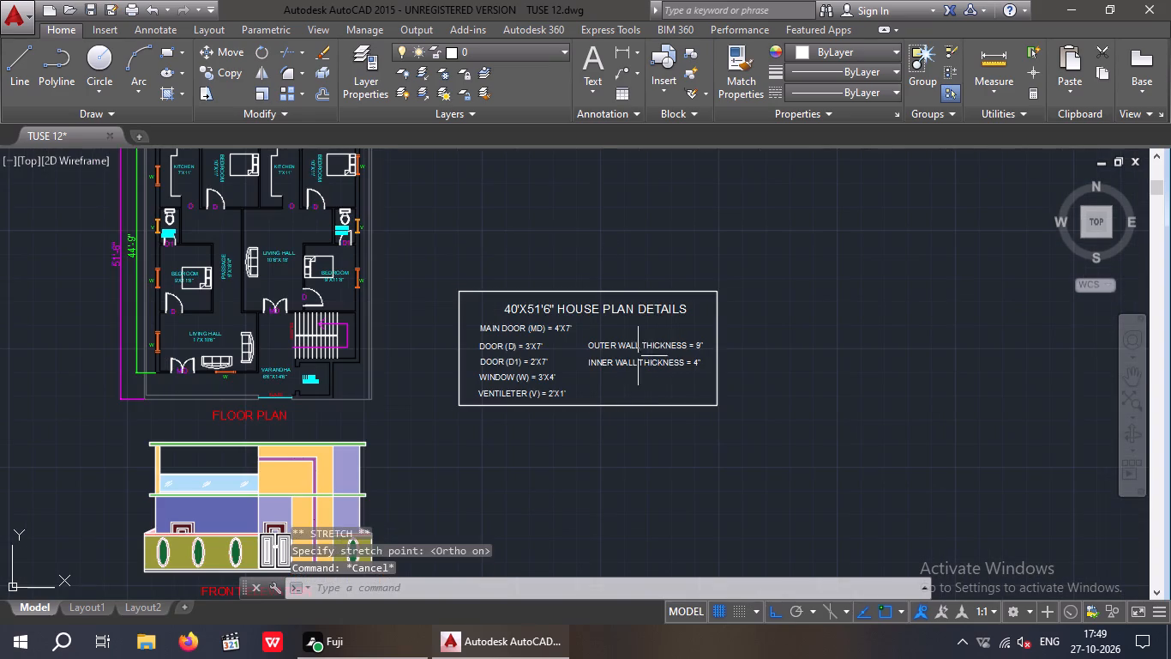
Offset the schedule's rectangle 5" outward to form a double-line border.
scroll(632, 327, "up", 2)
key("o")
key("Return")
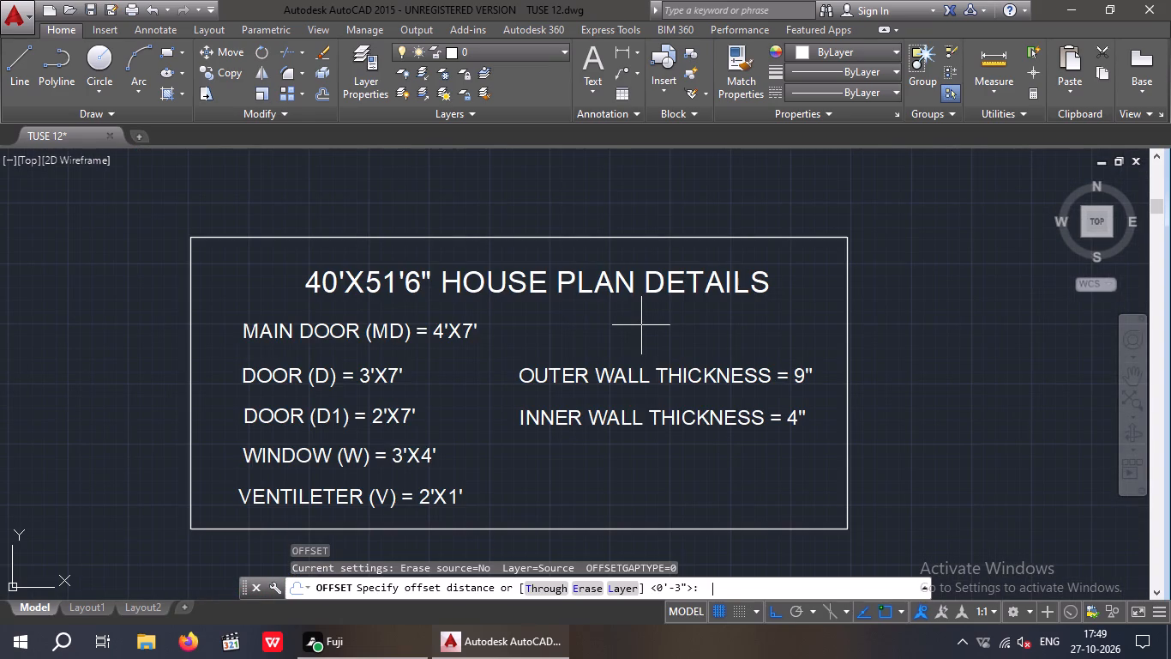
type("5\"")
key("Return")
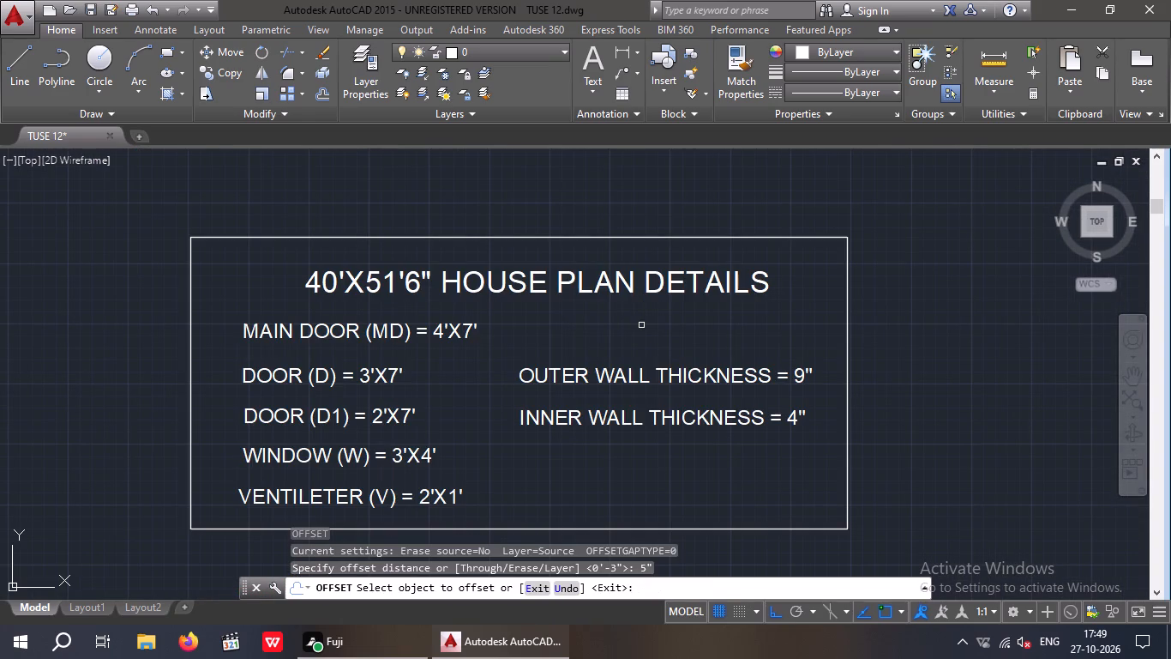
left_click(849, 487)
left_click(922, 493)
scroll(900, 498, "down", 1)
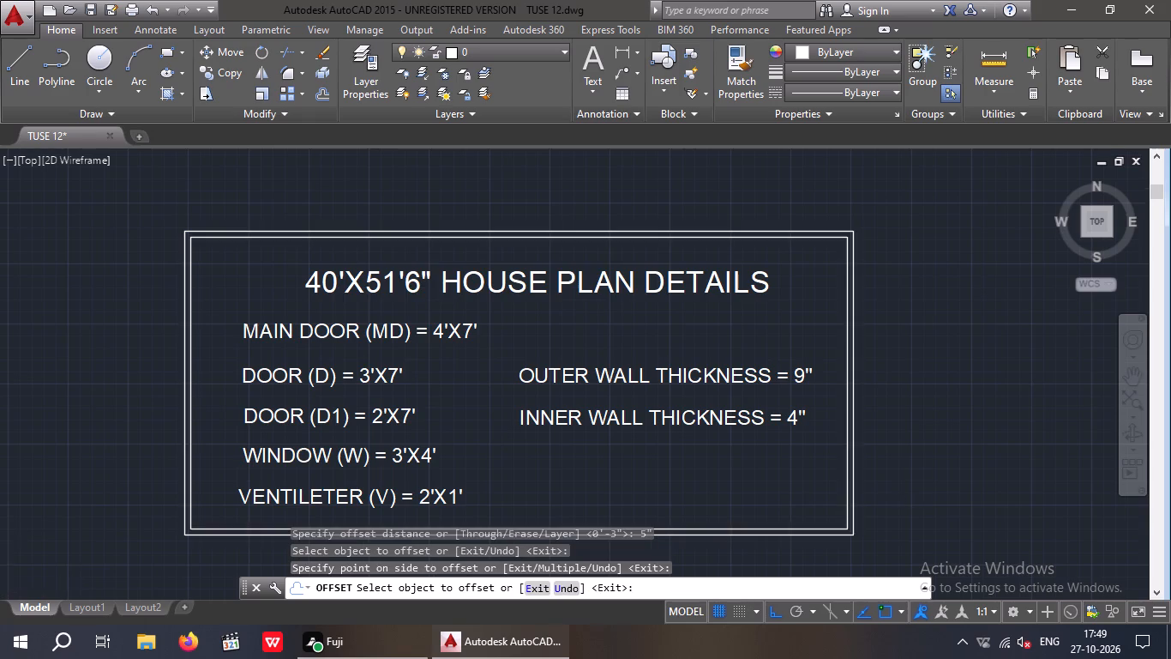
scroll(900, 498, "down", 1)
middle_click_drag(909, 502, 616, 440)
scroll(616, 428, "down", 2)
scroll(483, 413, "up", 2)
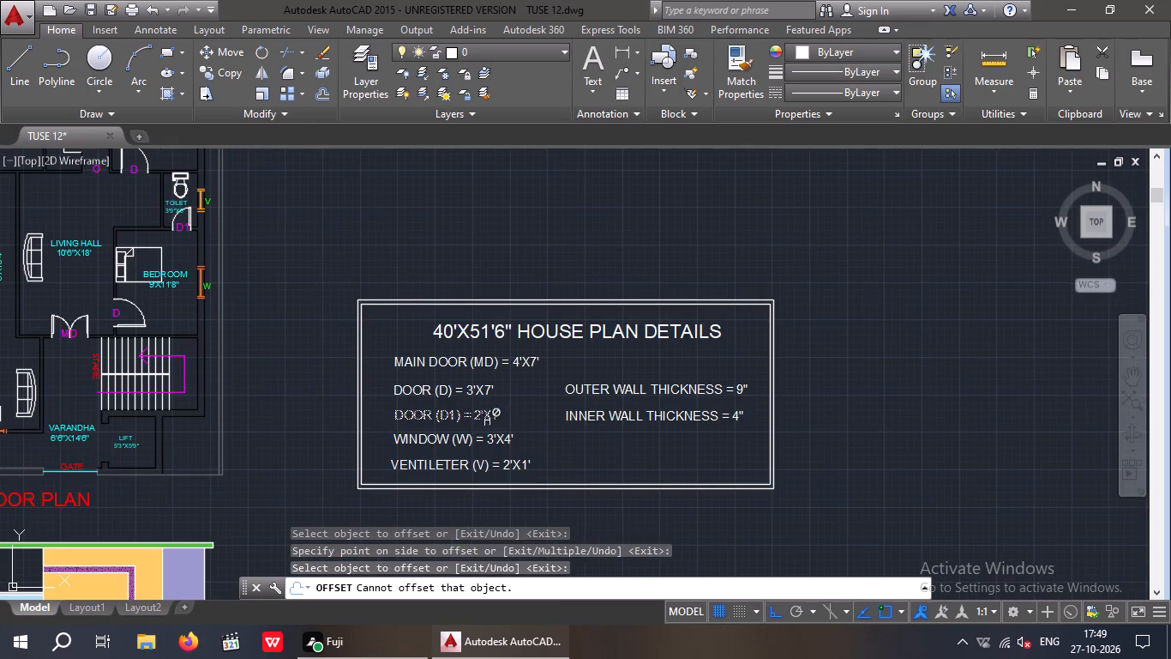
left_click_drag(324, 261, 329, 269)
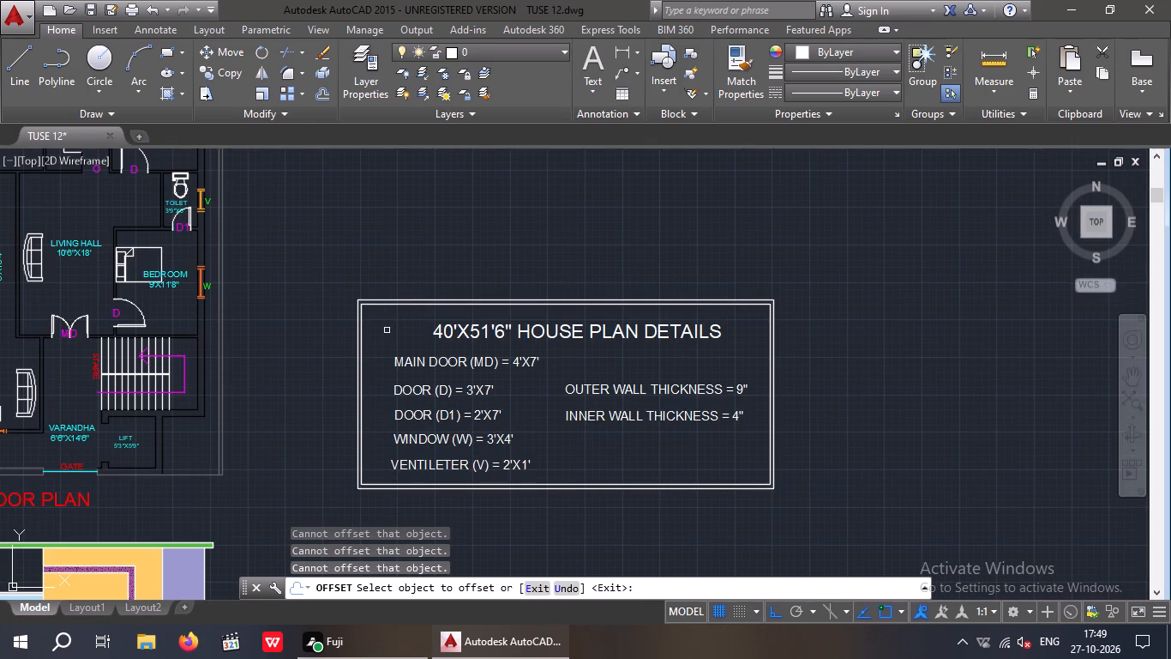
key("Escape")
key("Escape")
Move the whole schedule with its double border horizontally about 11'-1" towards the coloured floor plan.
left_click_drag(321, 258, 377, 305)
left_click(862, 527)
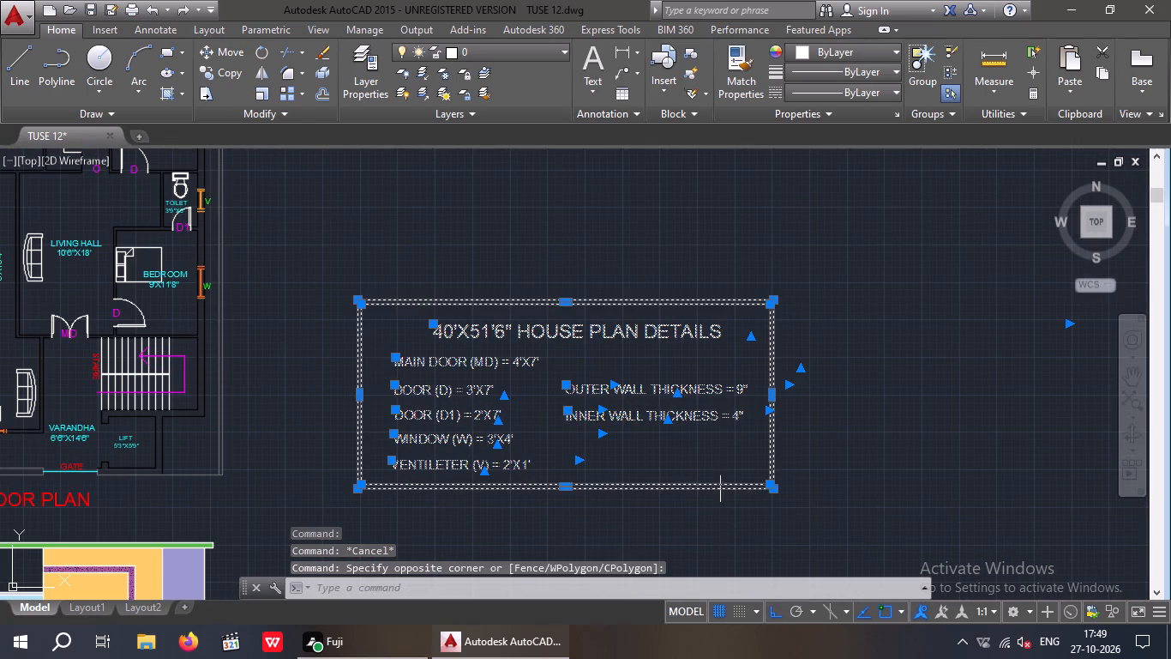
left_click(219, 46)
scroll(361, 299, "up", 3)
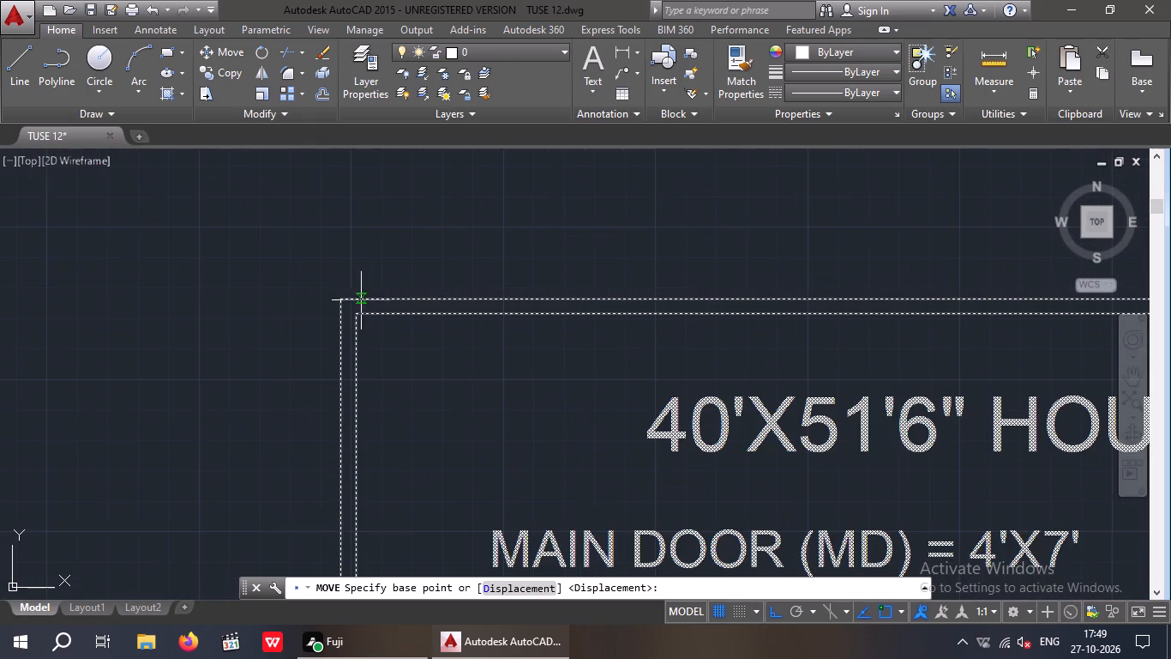
left_click(339, 296)
scroll(336, 313, "down", 2)
middle_click_drag(323, 322, 292, 303)
scroll(290, 293, "down", 3)
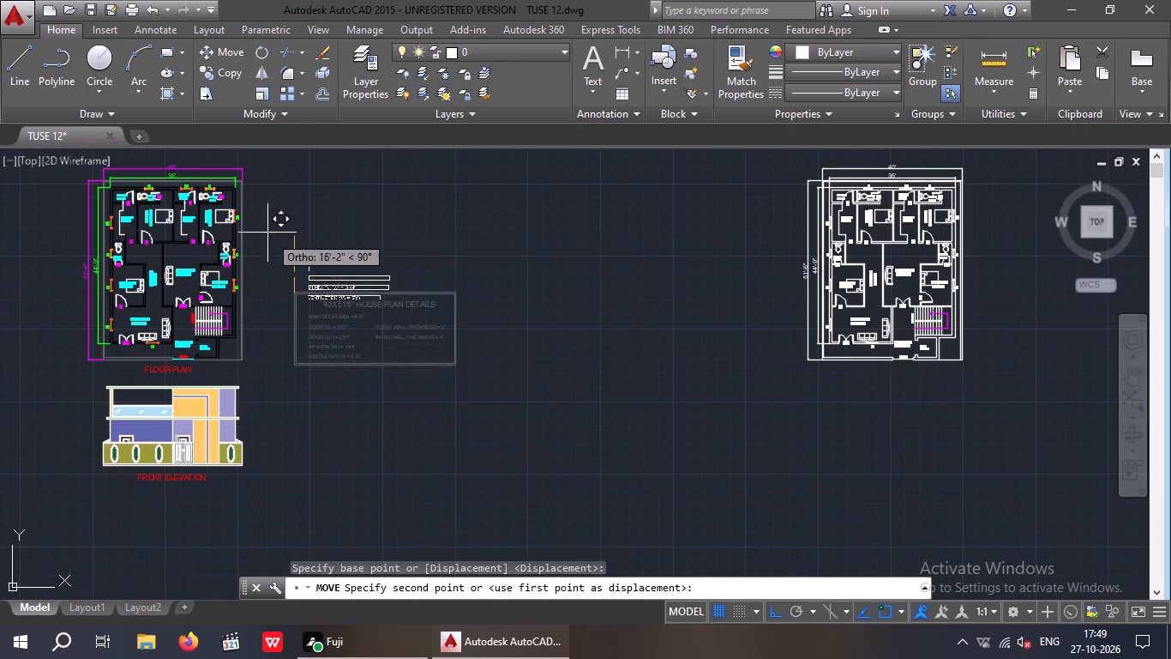
left_click(255, 288)
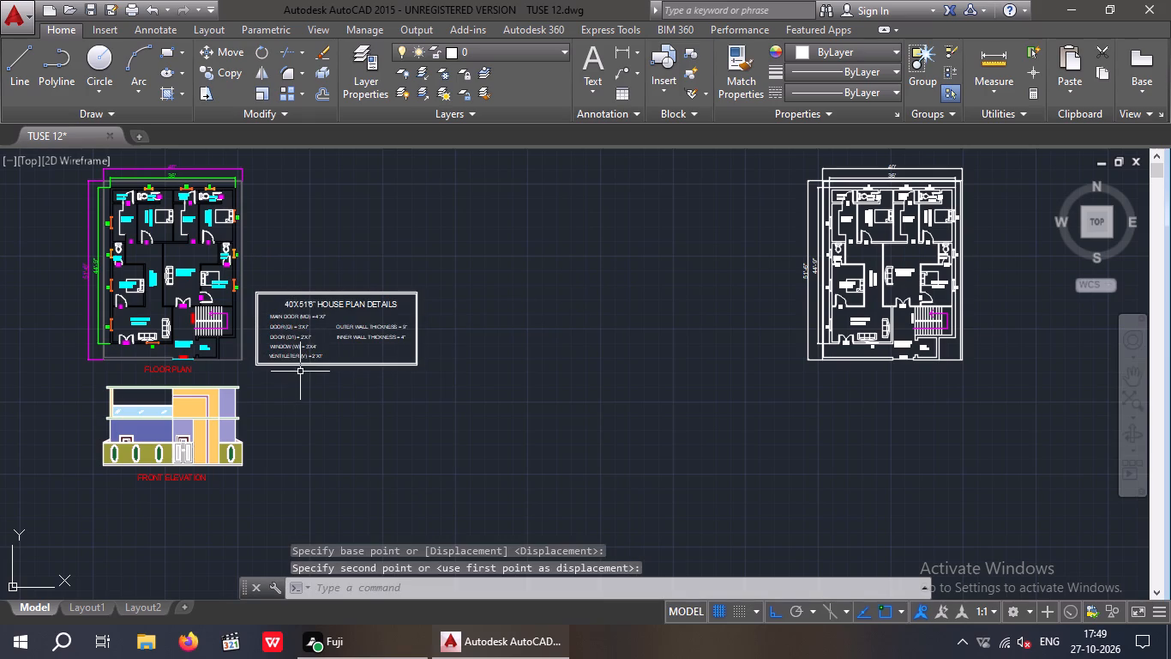
Move the bordered schedule straight up about 17'-11" so it sits beside the middle of the coloured floor plan.
middle_click(299, 378)
scroll(256, 284, "up", 4)
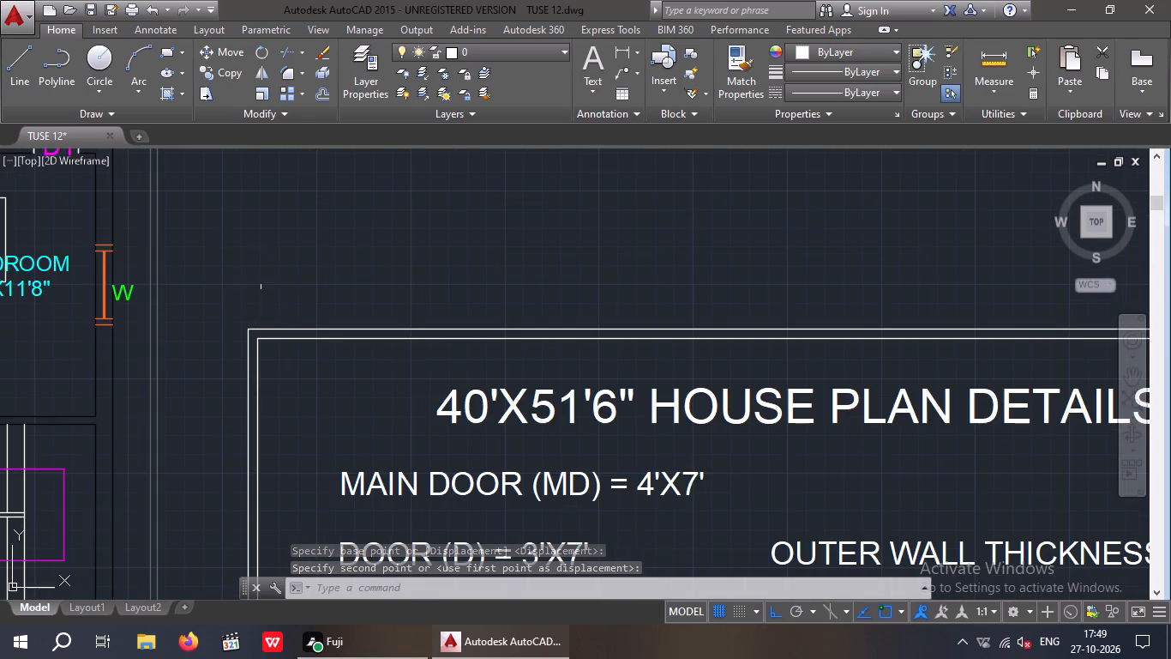
left_click_drag(219, 299, 239, 315)
middle_click_drag(308, 381, 301, 348)
scroll(310, 333, "down", 3)
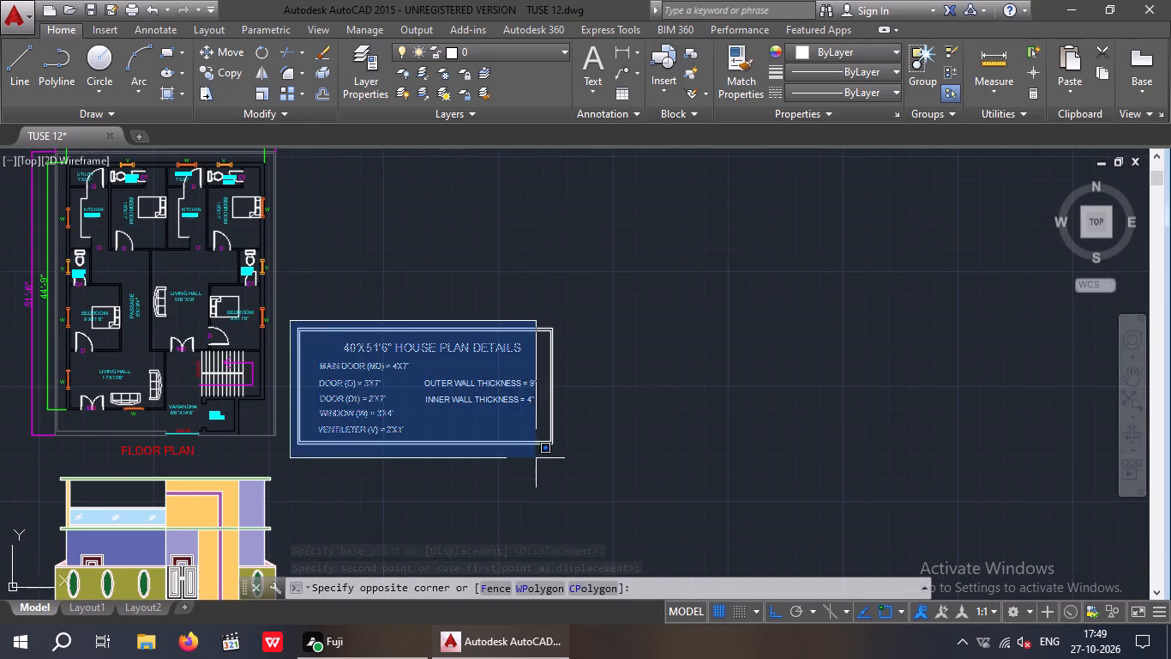
left_click(585, 450)
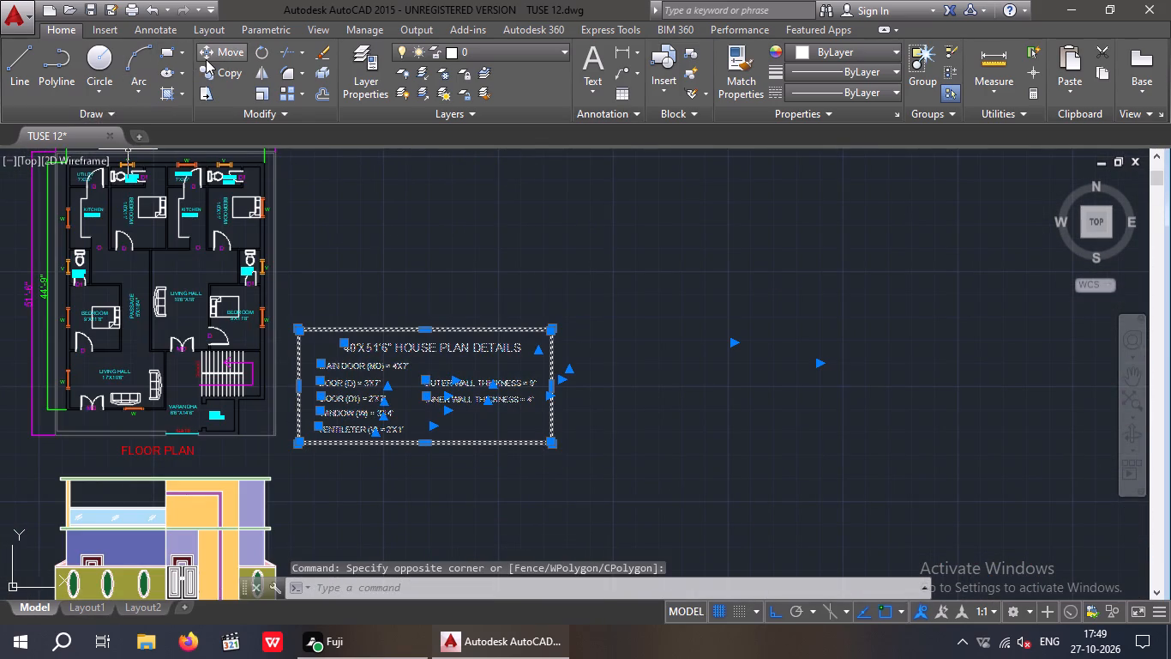
left_click(214, 54)
scroll(294, 325, "up", 2)
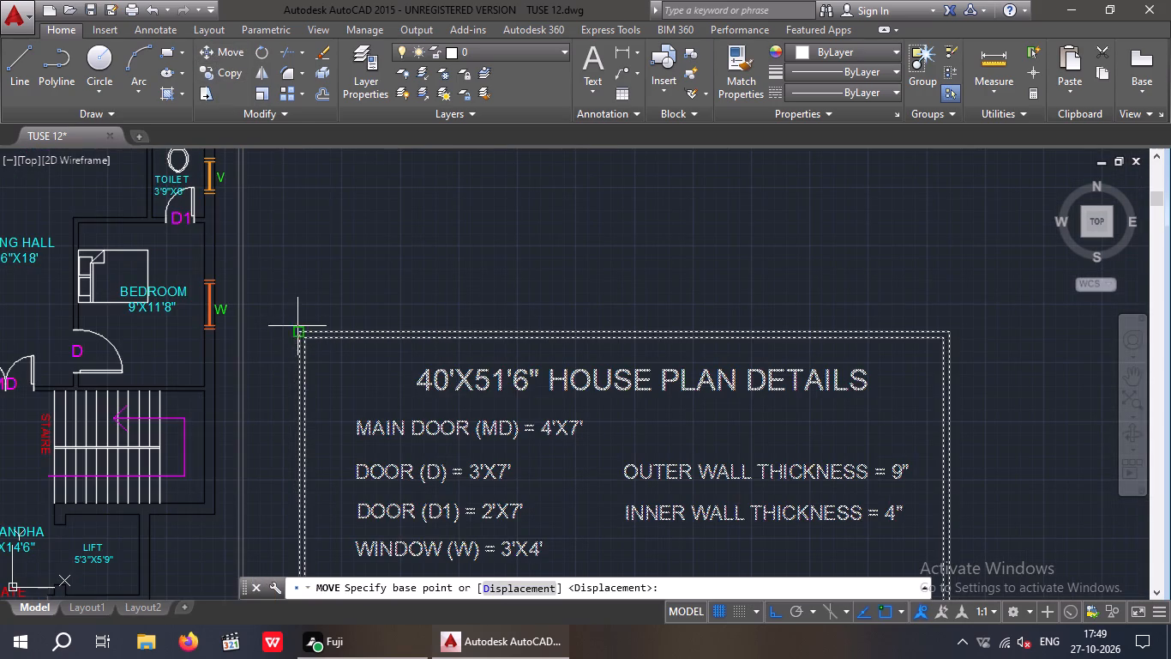
left_click(297, 329)
scroll(289, 251, "down", 1)
middle_click_drag(290, 259, 295, 311)
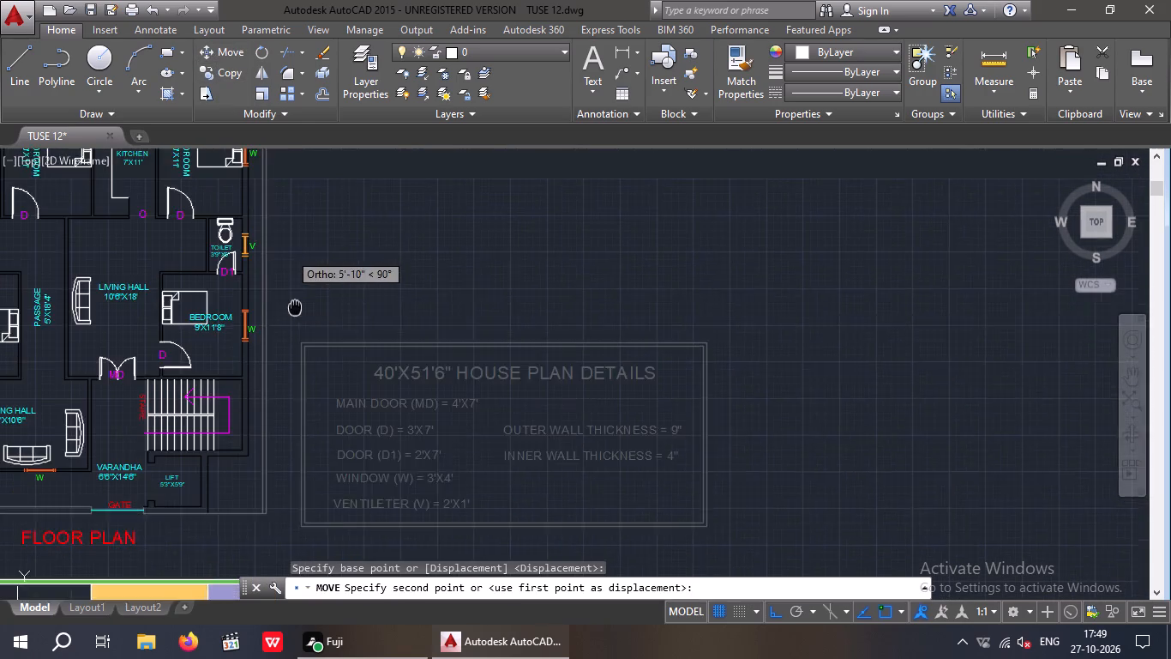
middle_click_drag(295, 311, 295, 323)
scroll(293, 301, "down", 2)
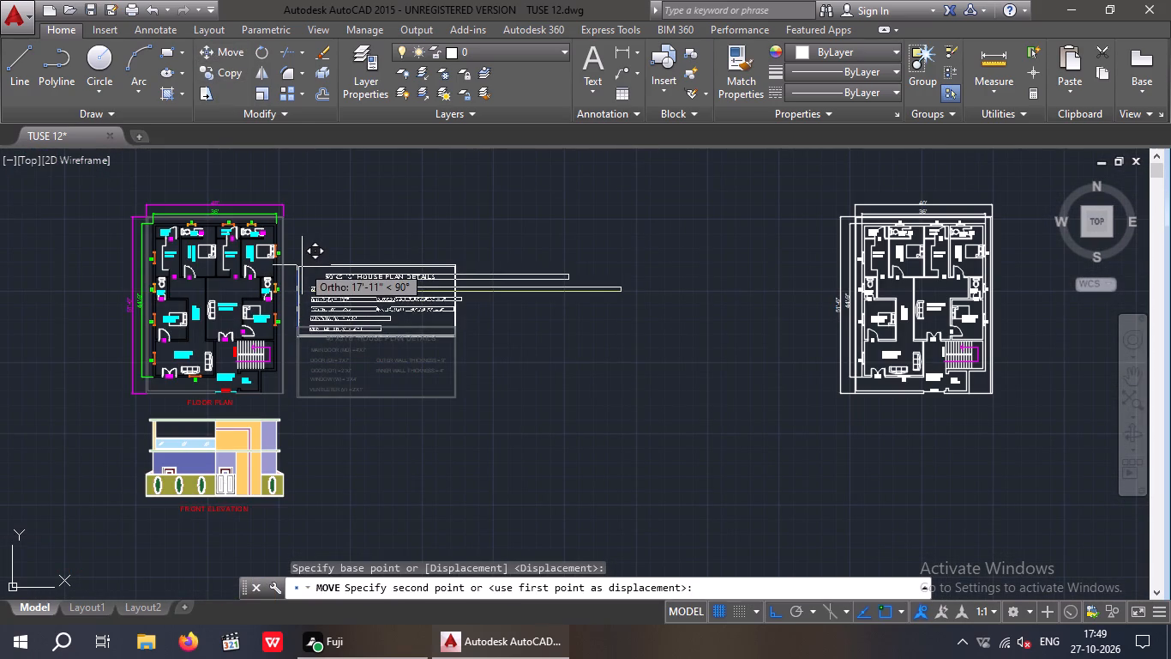
left_click(302, 265)
key("Escape")
key("Escape")
With Ortho off, move the white dimensioned floor plan copy to the empty space just right of the magenta-framed sheet.
scroll(435, 343, "down", 2)
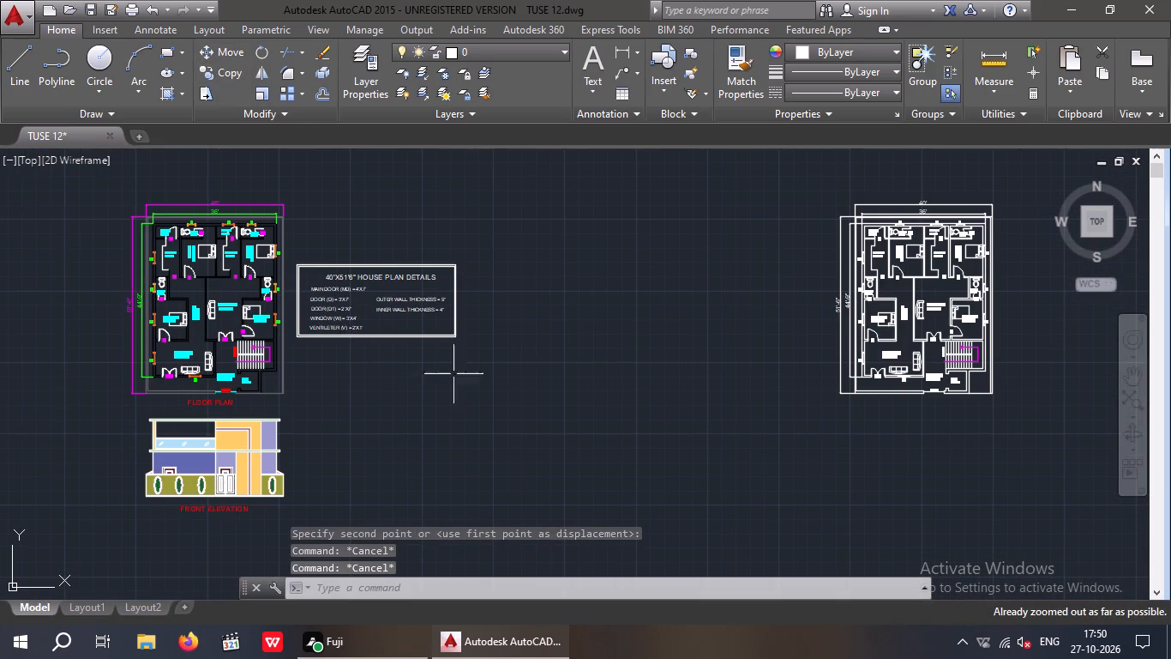
middle_click_drag(456, 396, 267, 376)
scroll(311, 372, "down", 3)
middle_click_drag(549, 319, 435, 531)
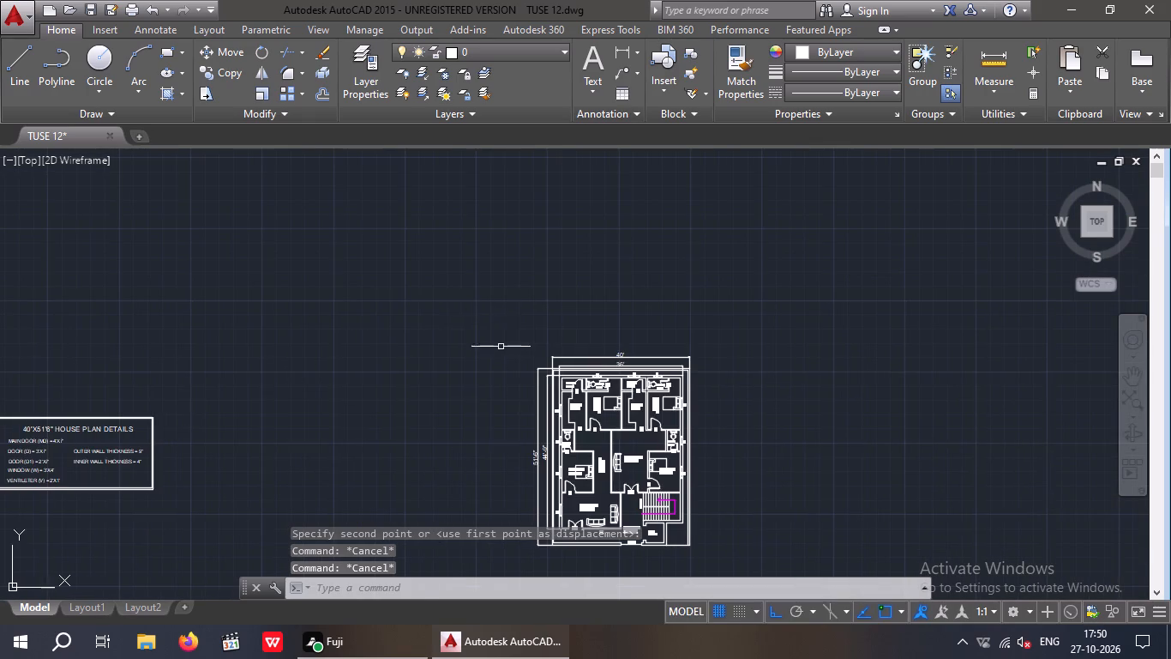
left_click_drag(477, 308, 575, 407)
middle_click_drag(823, 517, 775, 402)
key("Escape")
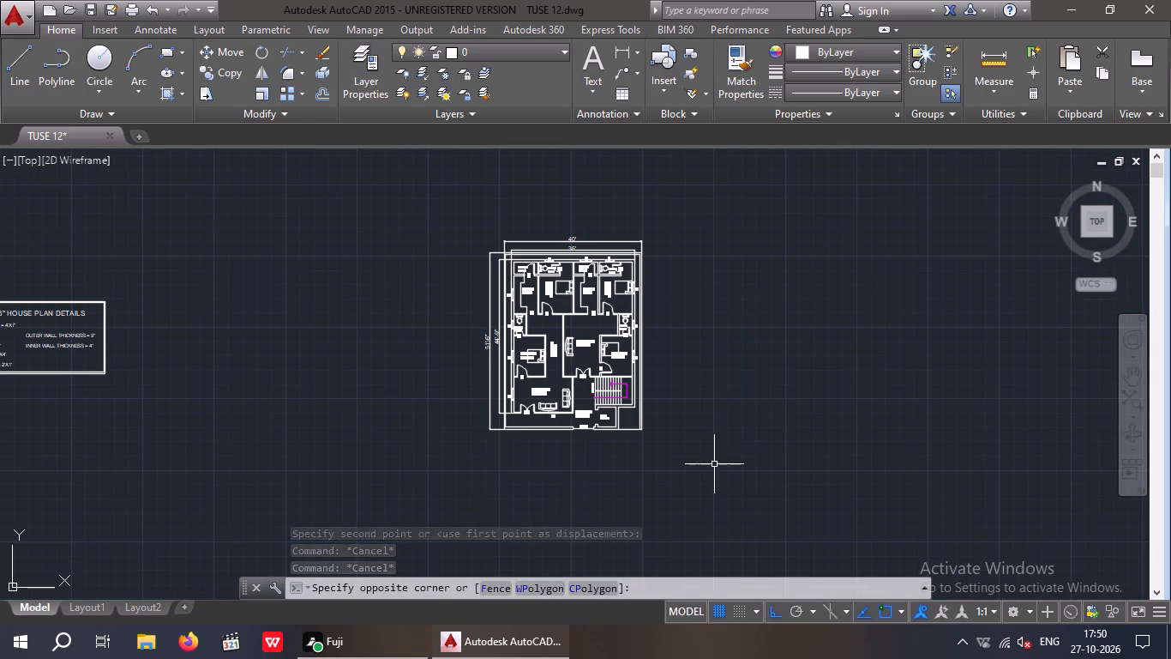
left_click_drag(408, 215, 440, 230)
left_click(795, 500)
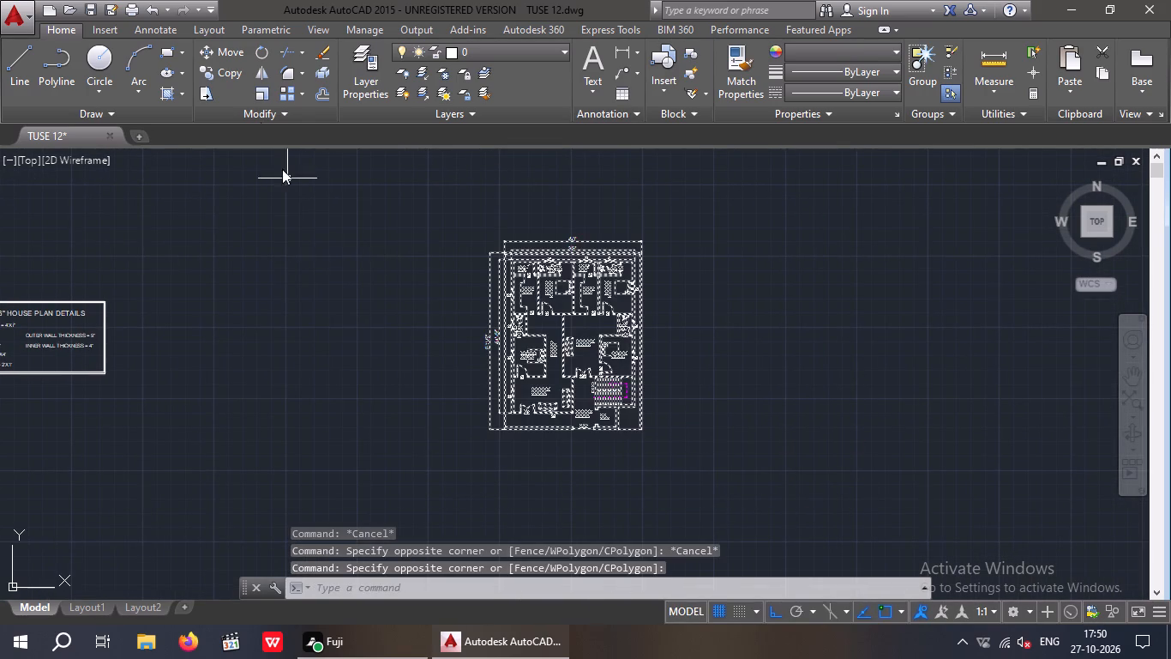
left_click(233, 48)
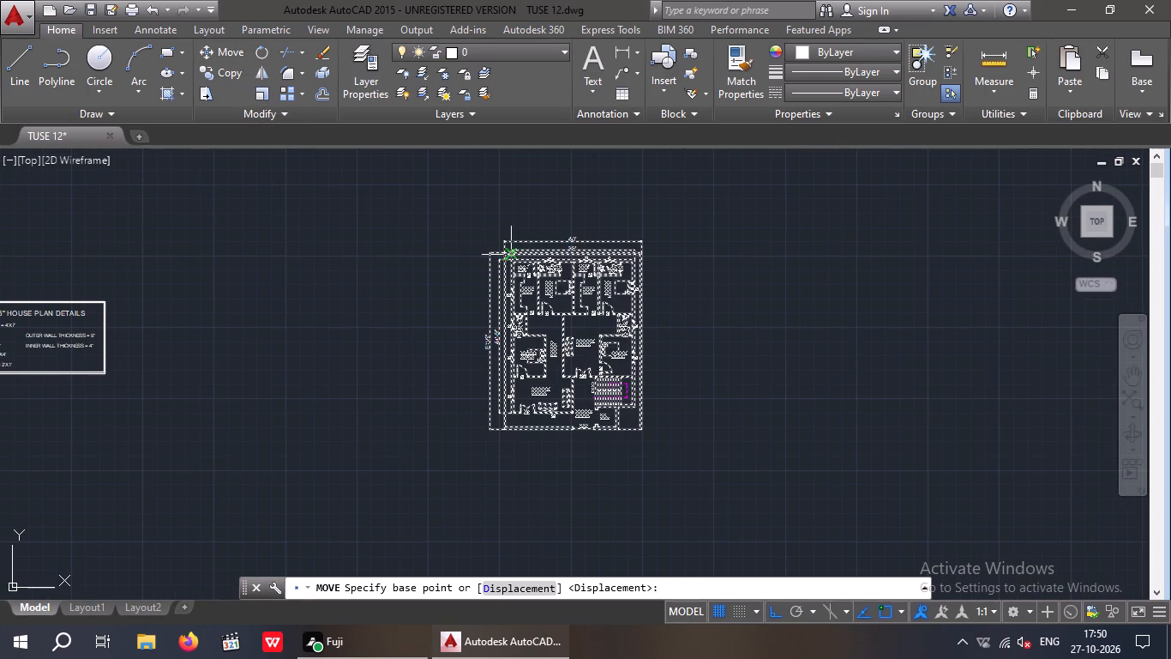
left_click_drag(508, 253, 509, 263)
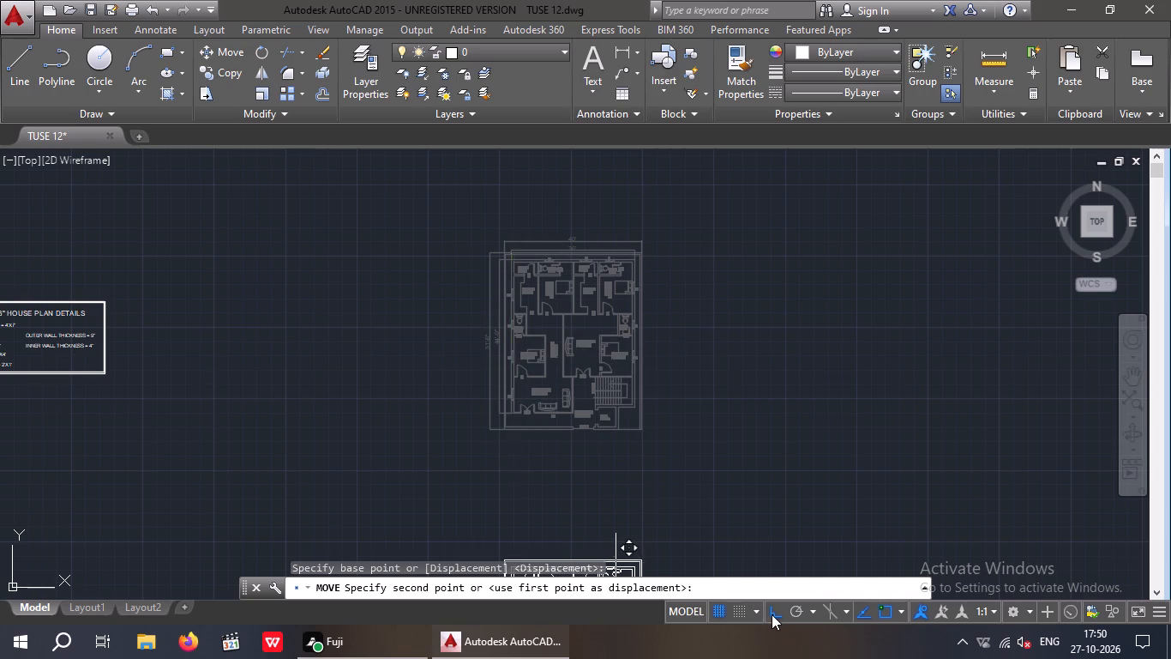
left_click(772, 614)
middle_click_drag(449, 443, 643, 339)
scroll(639, 325, "down", 3)
middle_click_drag(522, 426, 632, 304)
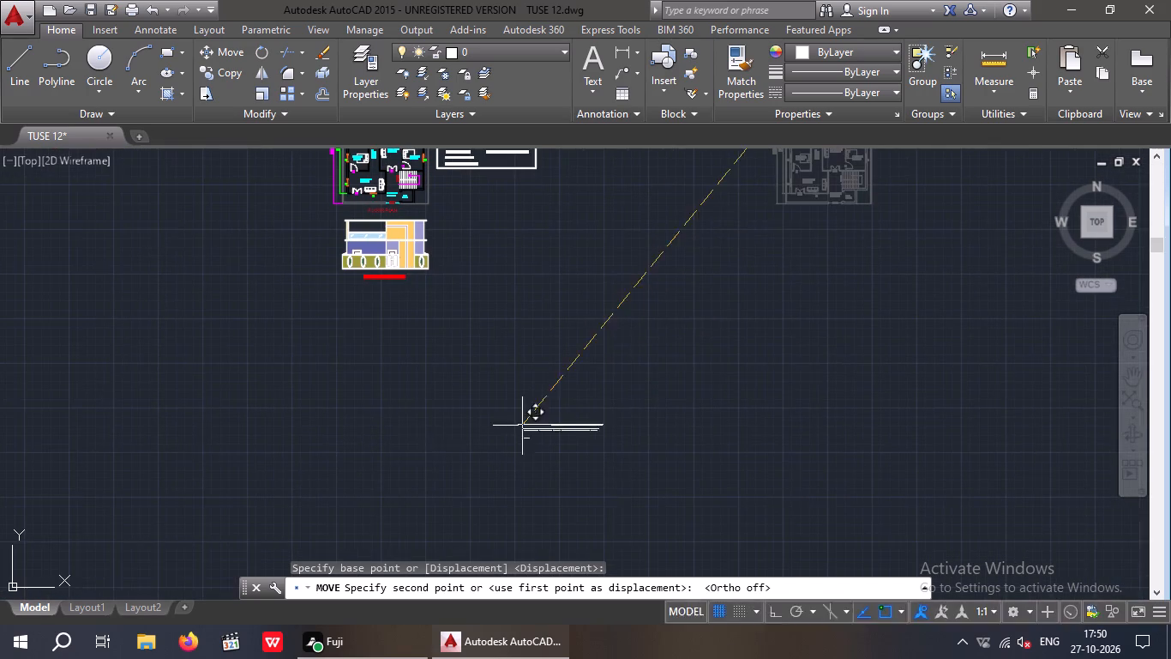
scroll(615, 329, "down", 3)
middle_click_drag(528, 414, 565, 260)
scroll(552, 291, "down", 3)
middle_click_drag(464, 391, 465, 206)
scroll(489, 263, "down", 2)
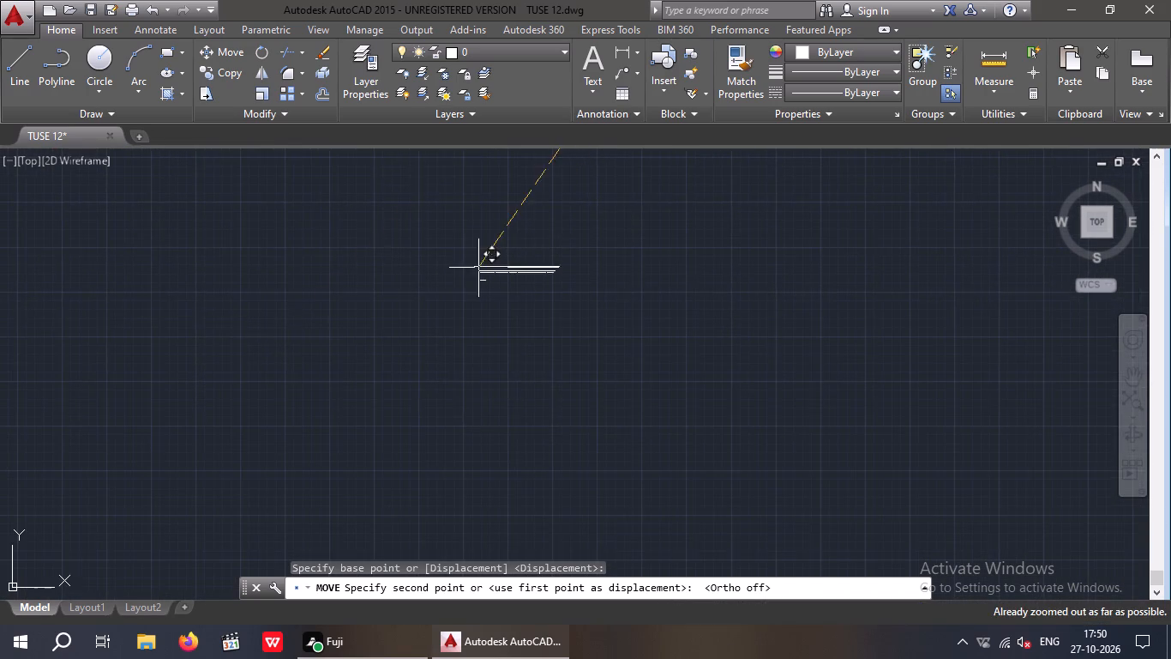
middle_click_drag(249, 350, 892, 232)
scroll(650, 269, "down", 3)
scroll(228, 345, "up", 3)
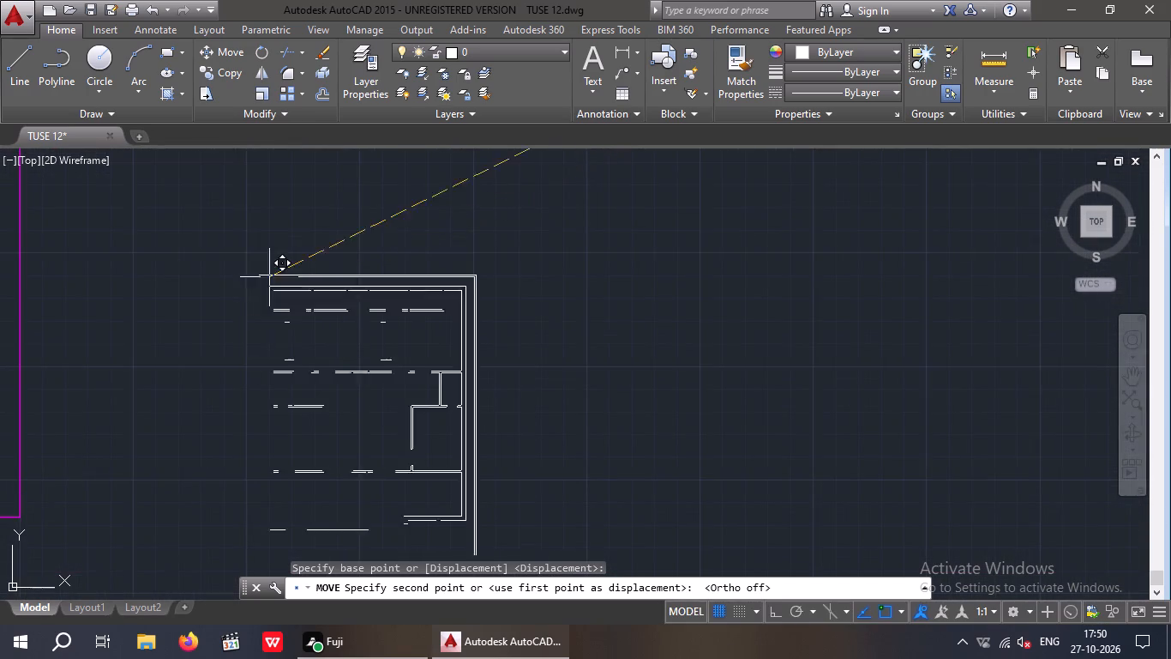
middle_click_drag(271, 289, 324, 446)
left_click(298, 251)
key("Escape")
scroll(349, 278, "down", 4)
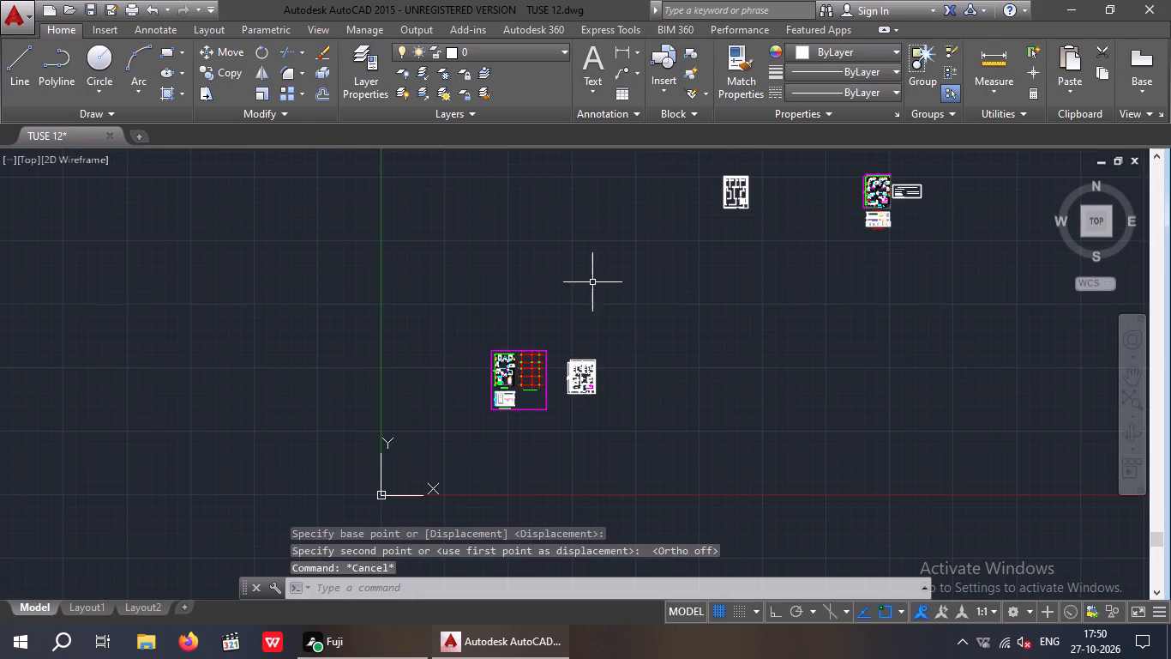
Examine the walls-only floor plan and the empty space between it and the coloured floor plan.
middle_click_drag(592, 284, 347, 466)
middle_click_drag(764, 320, 643, 431)
scroll(738, 170, "up", 4)
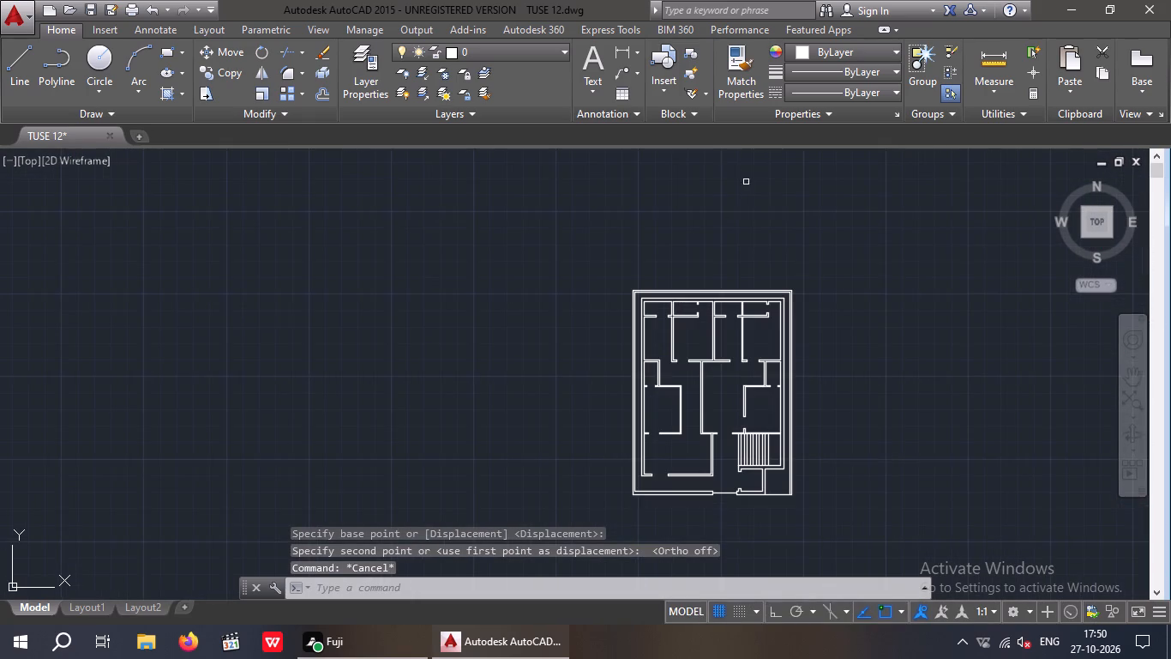
middle_click_drag(784, 323, 327, 248)
scroll(383, 259, "down", 2)
middle_click_drag(363, 294, 389, 249)
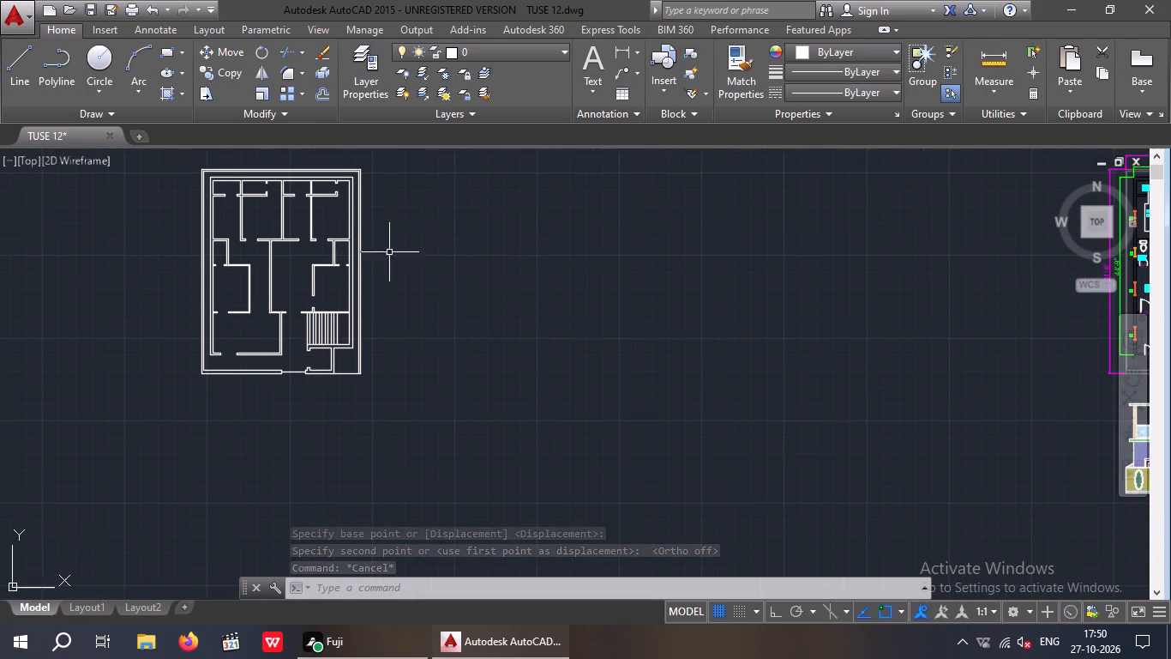
scroll(203, 178, "up", 3)
scroll(210, 180, "down", 1)
middle_click_drag(210, 192, 221, 257)
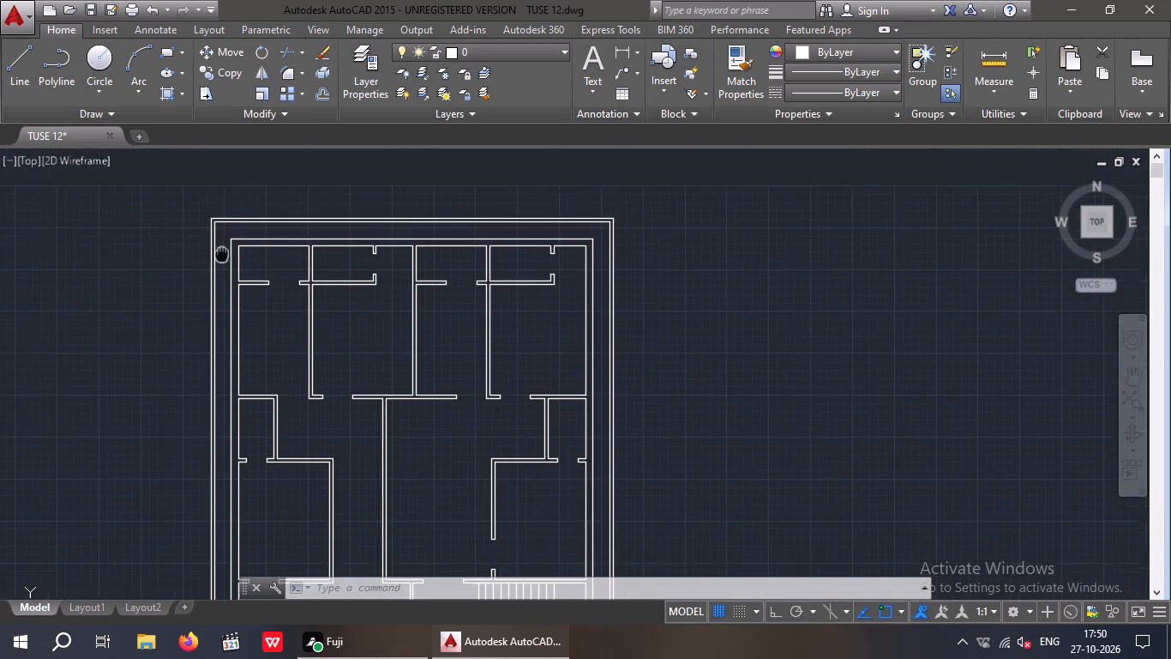
middle_click_drag(221, 257, 223, 261)
scroll(225, 199, "down", 2)
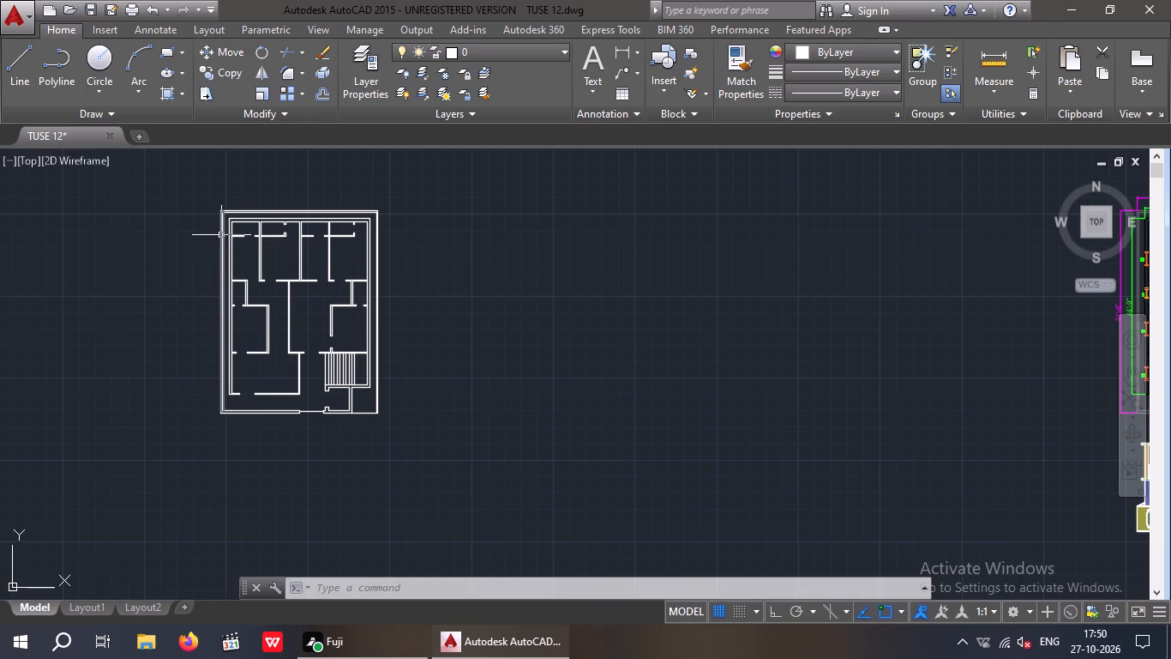
middle_click_drag(442, 288, 98, 330)
middle_click_drag(305, 336, 413, 356)
middle_click_drag(276, 424, 666, 321)
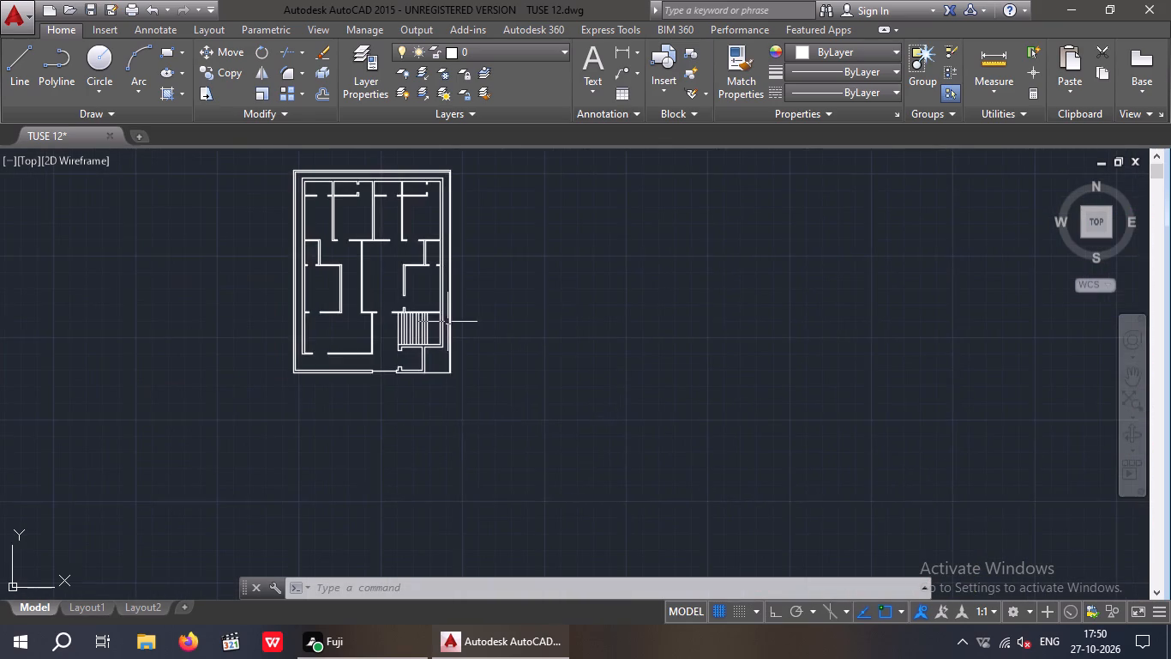
Move the walls-only floor plan to the empty space just right of the white dimensioned floor plan copy.
middle_click_drag(417, 326, 459, 475)
left_click_drag(288, 285, 338, 289)
middle_click_drag(599, 492, 586, 401)
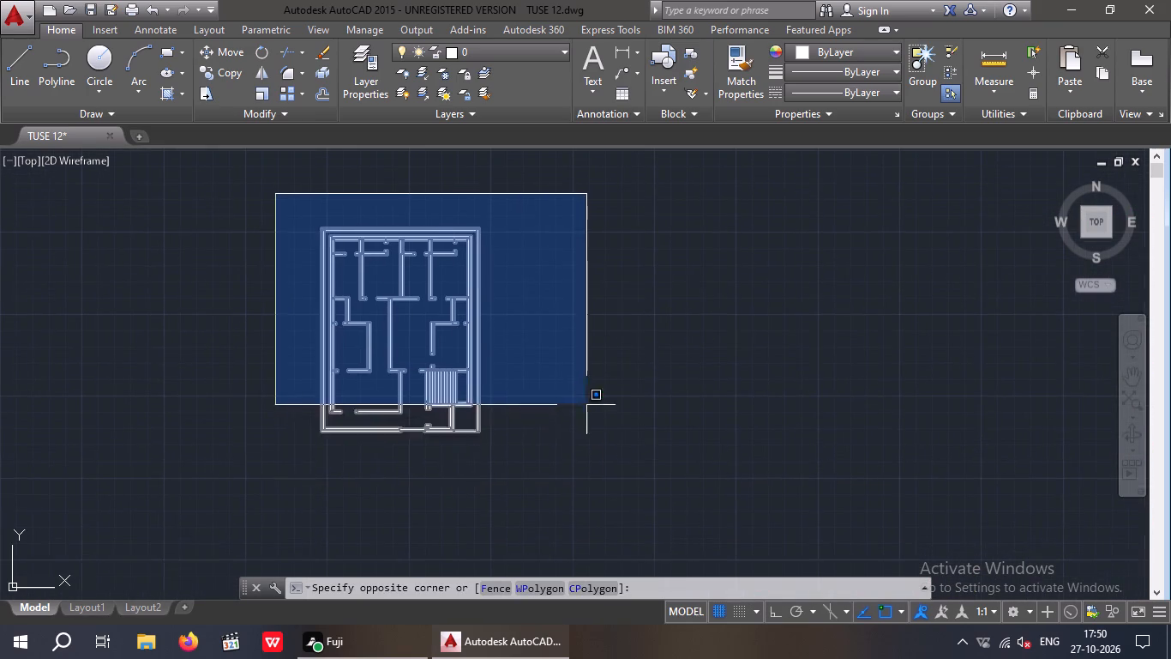
left_click(561, 486)
left_click(217, 57)
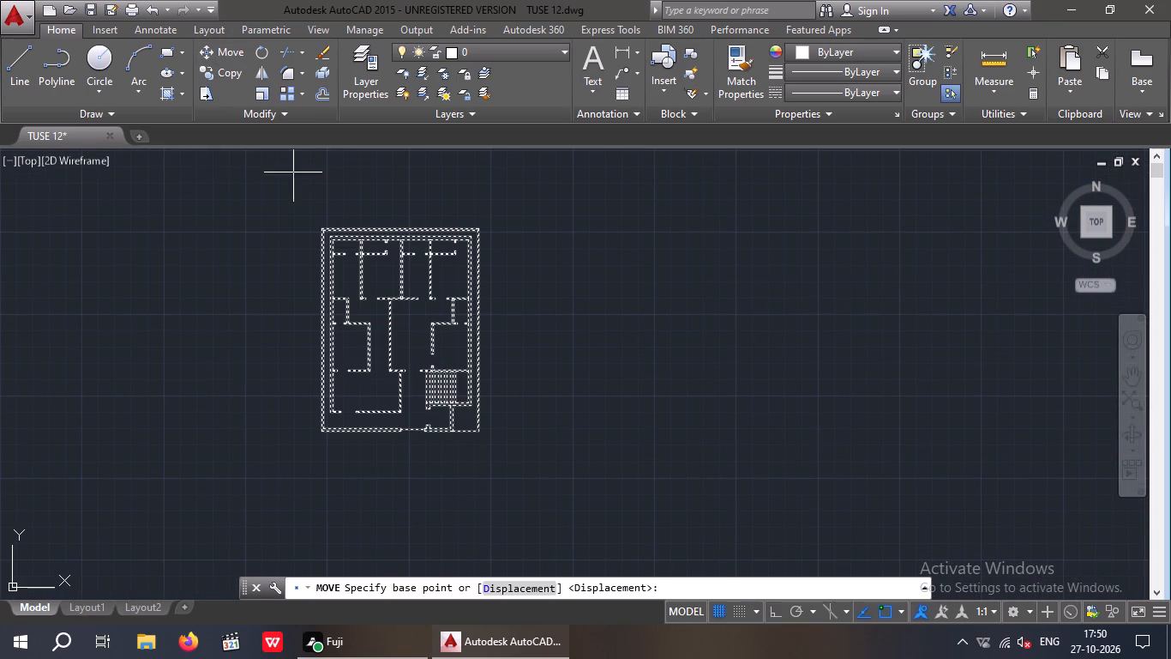
left_click_drag(314, 227, 306, 238)
middle_click_drag(263, 332, 579, 235)
scroll(531, 253, "down", 3)
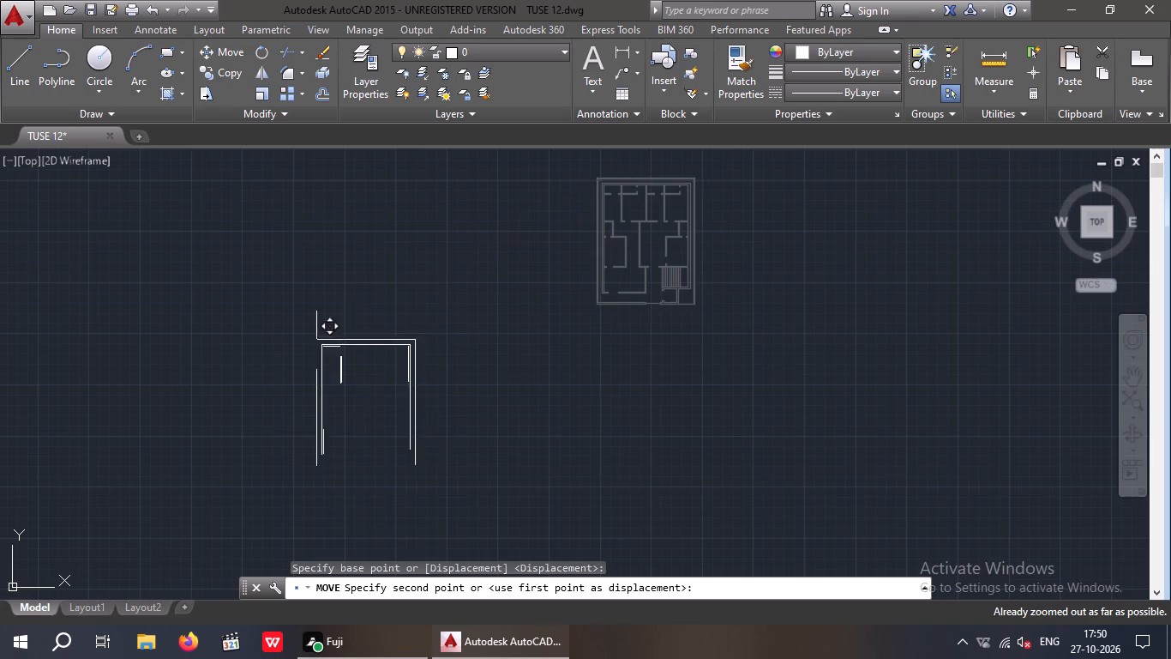
middle_click_drag(315, 331, 596, 76)
scroll(466, 195, "down", 3)
middle_click_drag(440, 365, 415, 140)
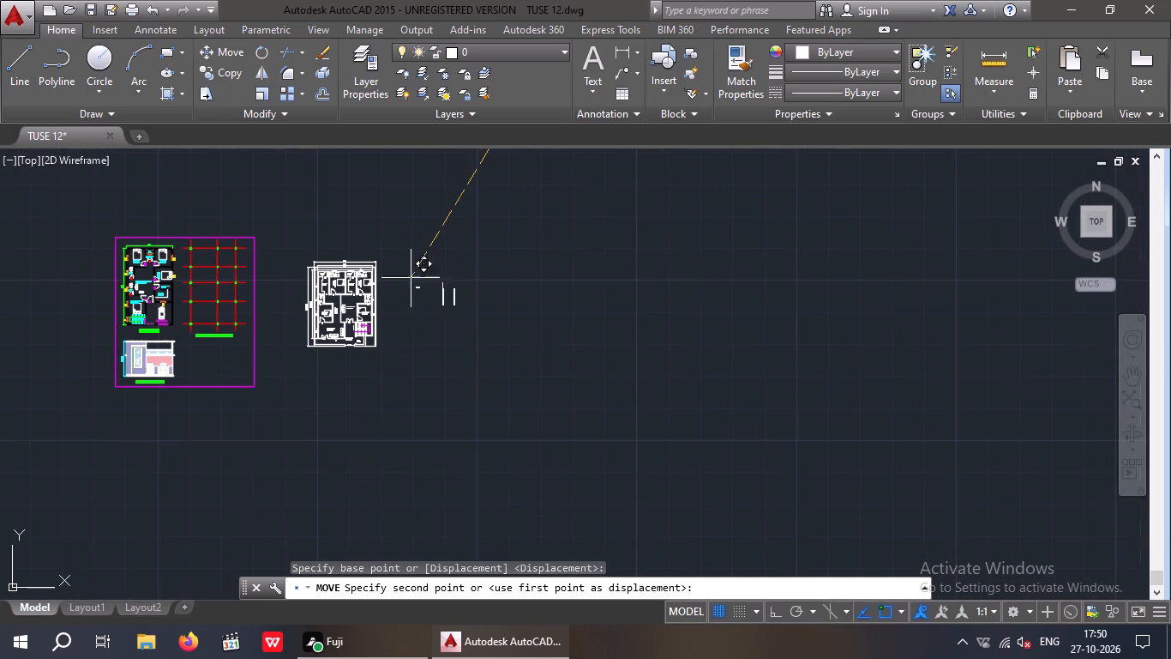
scroll(410, 278, "up", 3)
left_click(381, 227)
key("Escape")
Draw a rectangle enclosing the coloured floor plan, the front elevation and the HOUSE PLAN DETAILS schedule as a sheet border.
scroll(438, 190, "down", 3)
middle_click_drag(613, 299, 609, 306)
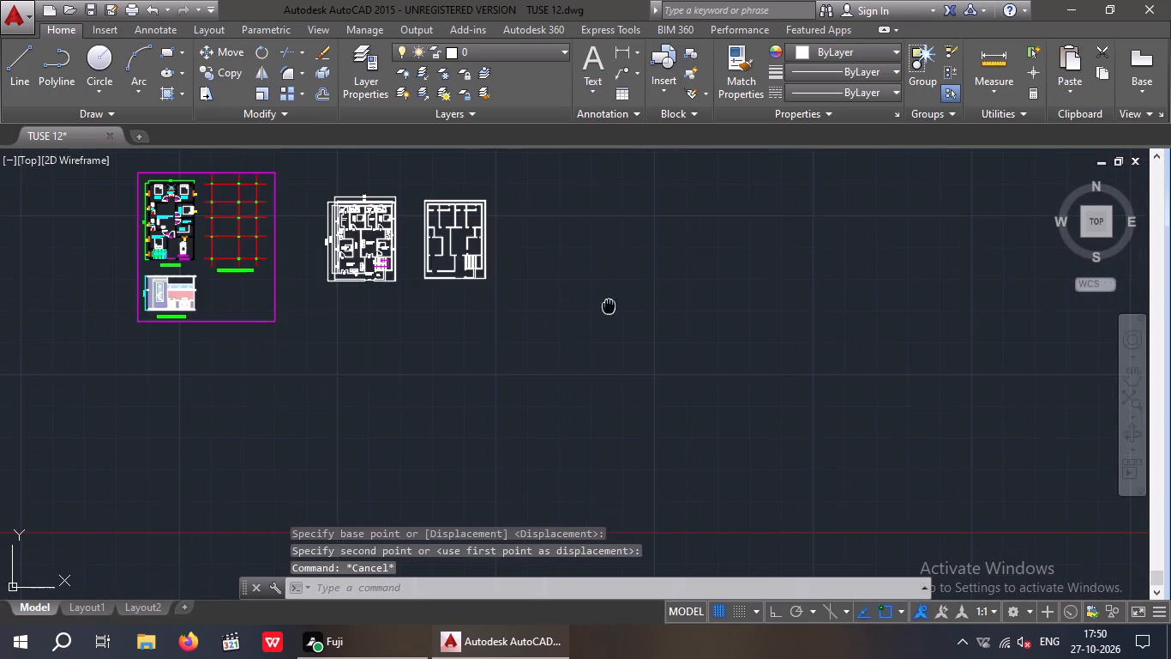
middle_click_drag(609, 306, 304, 526)
scroll(496, 342, "down", 1)
middle_click_drag(475, 348, 51, 521)
middle_click_drag(704, 415, 375, 547)
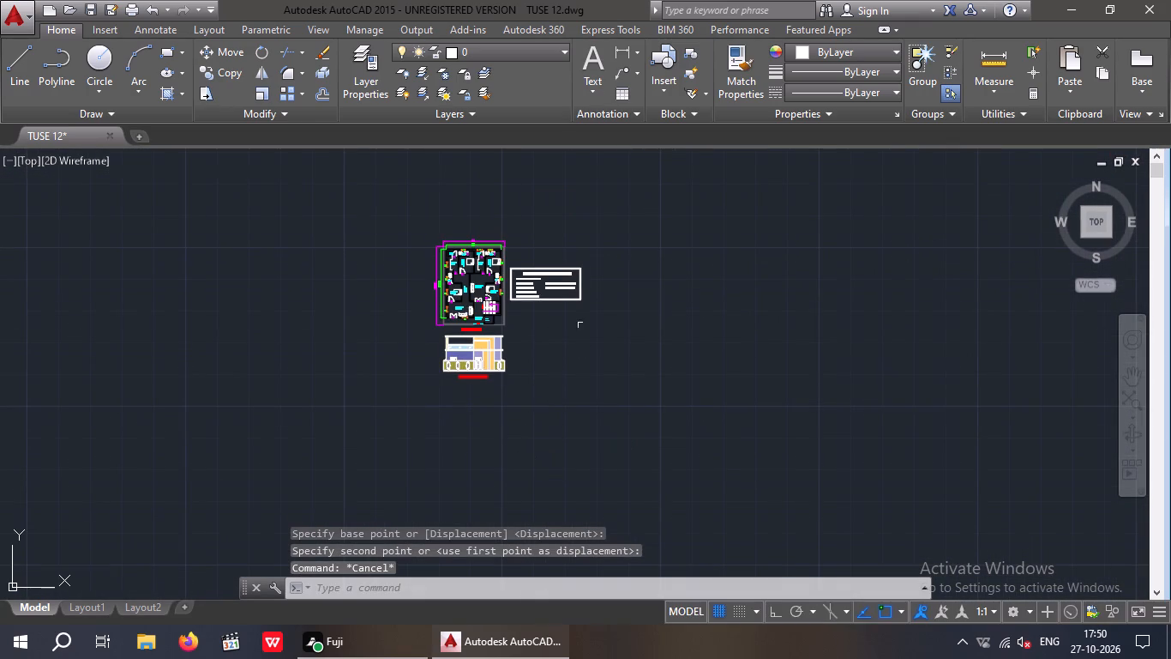
left_click(171, 49)
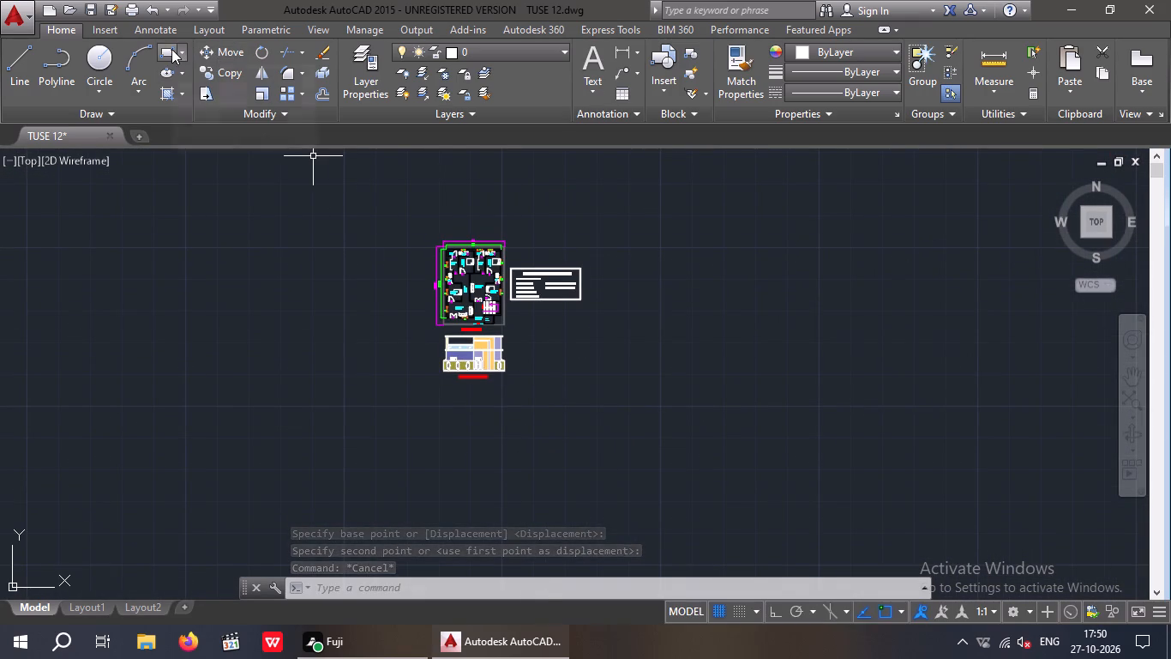
scroll(429, 215, "up", 1)
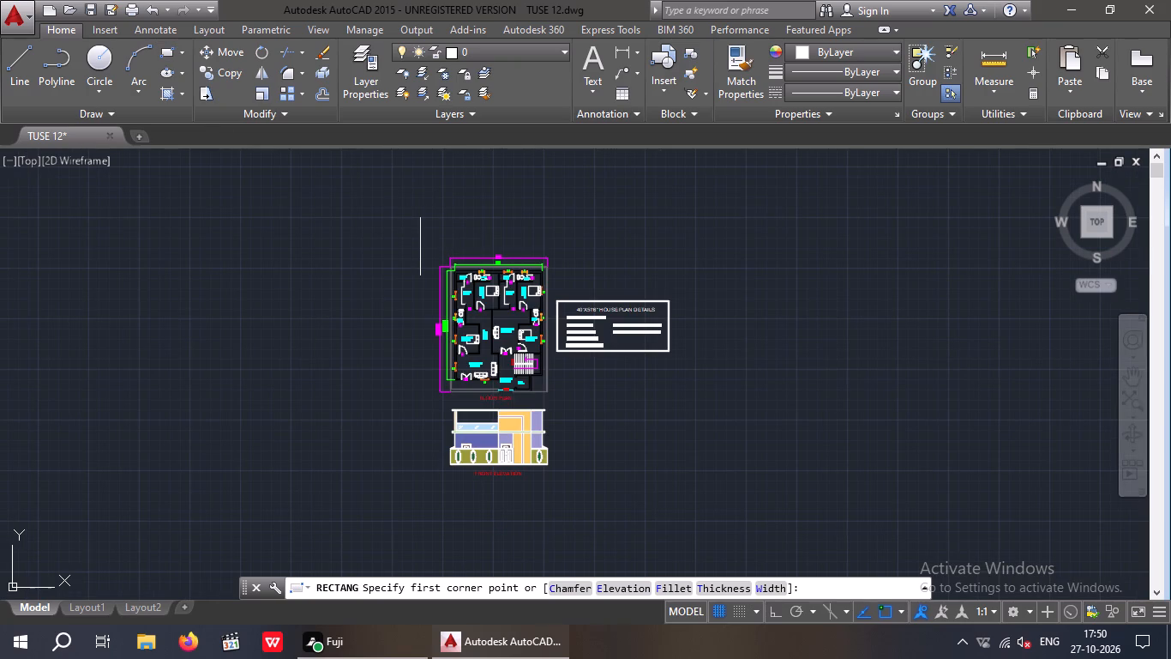
left_click(425, 248)
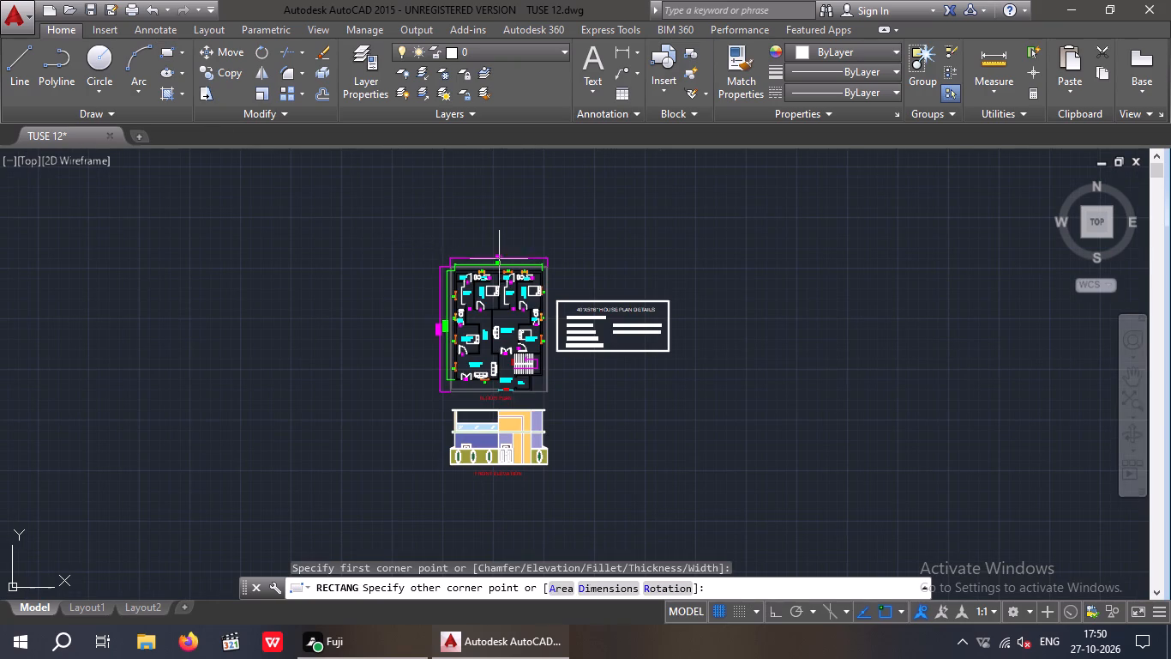
left_click(678, 490)
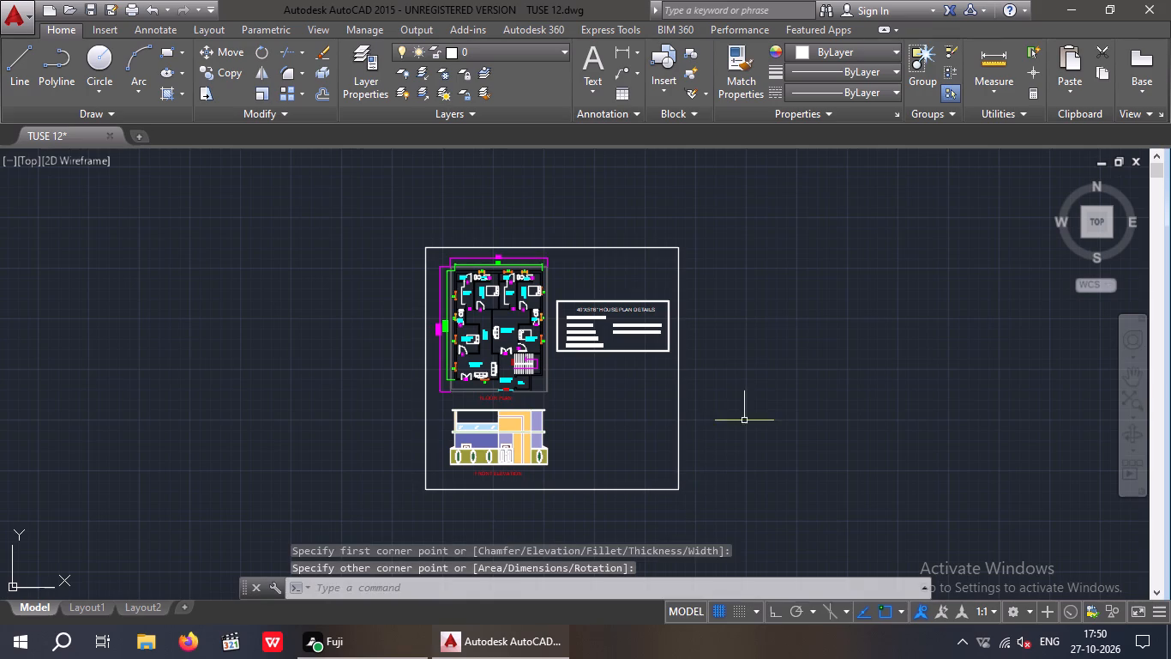
key("Escape")
Change the colour of the new sheet border rectangle to yellow.
left_click_drag(736, 429, 656, 519)
left_click(643, 520)
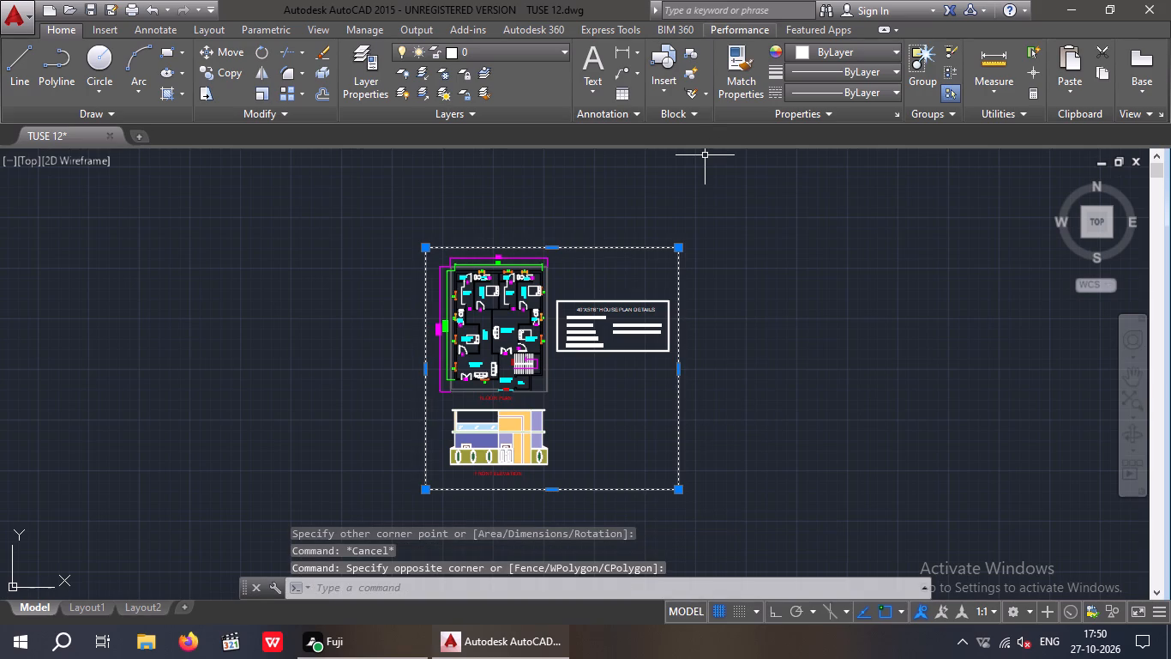
left_click(813, 56)
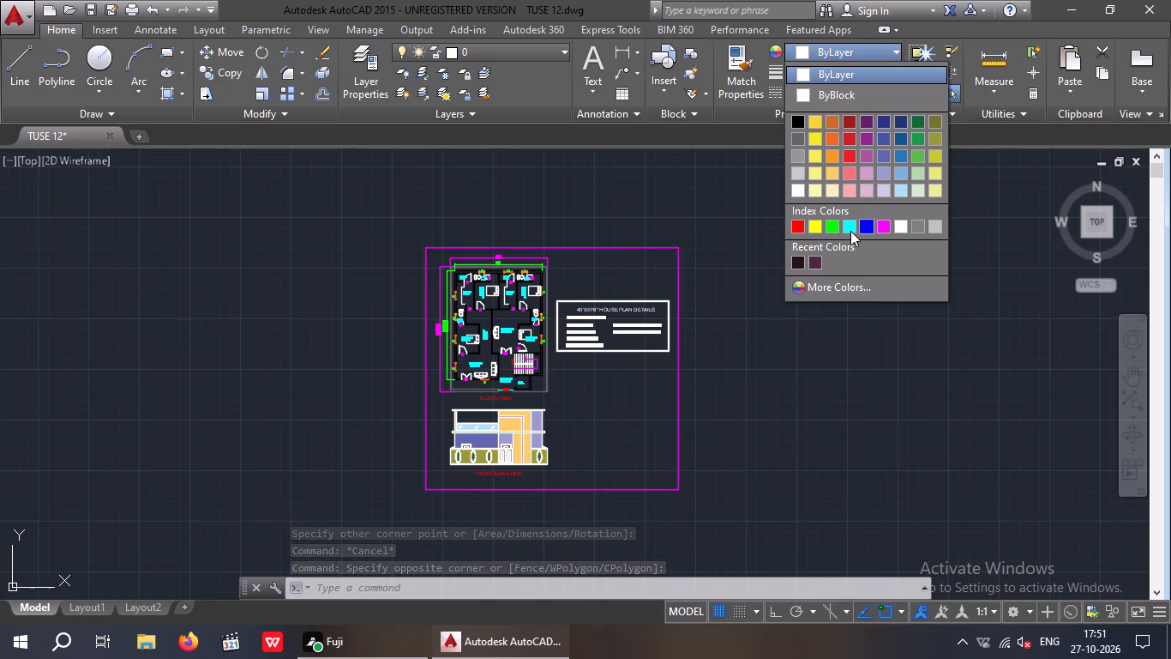
left_click(815, 231)
key("Escape")
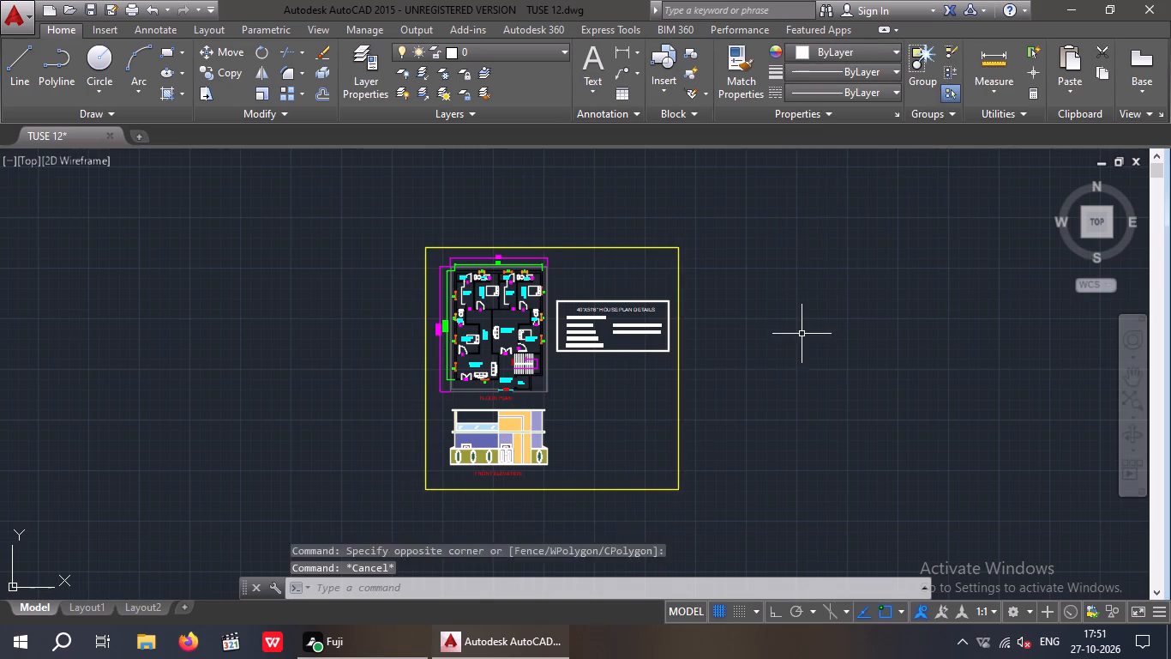
key("Escape")
Save the TUSE 12 drawing.
key("ctrl+s")
key("ctrl+s")
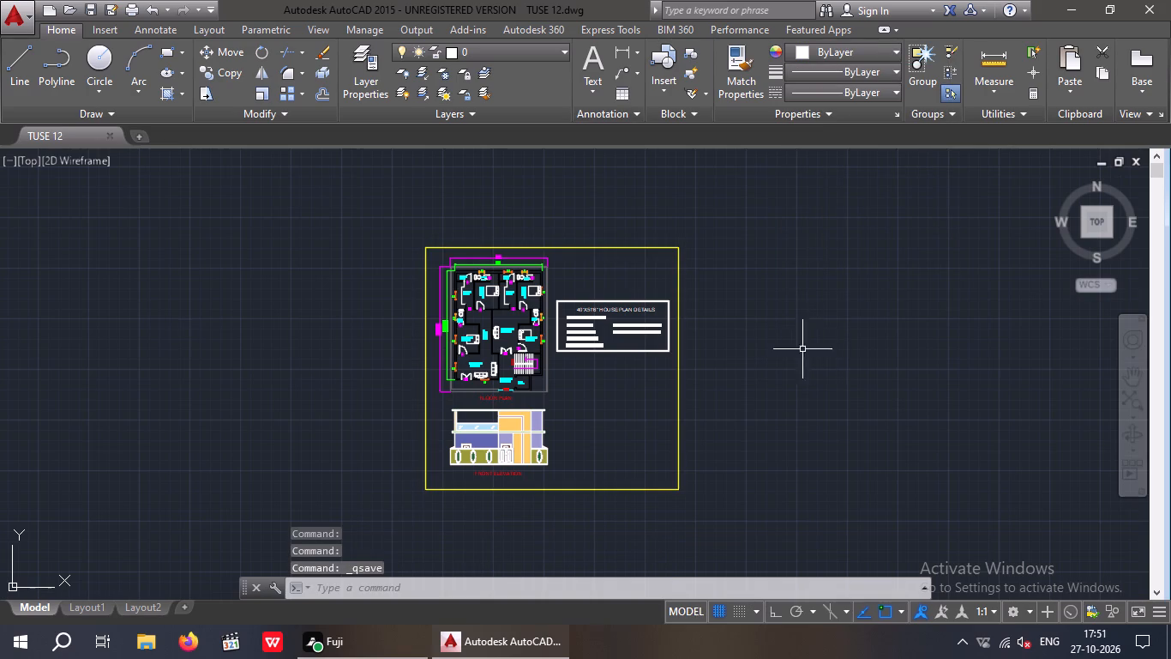
middle_click_drag(755, 391, 723, 400)
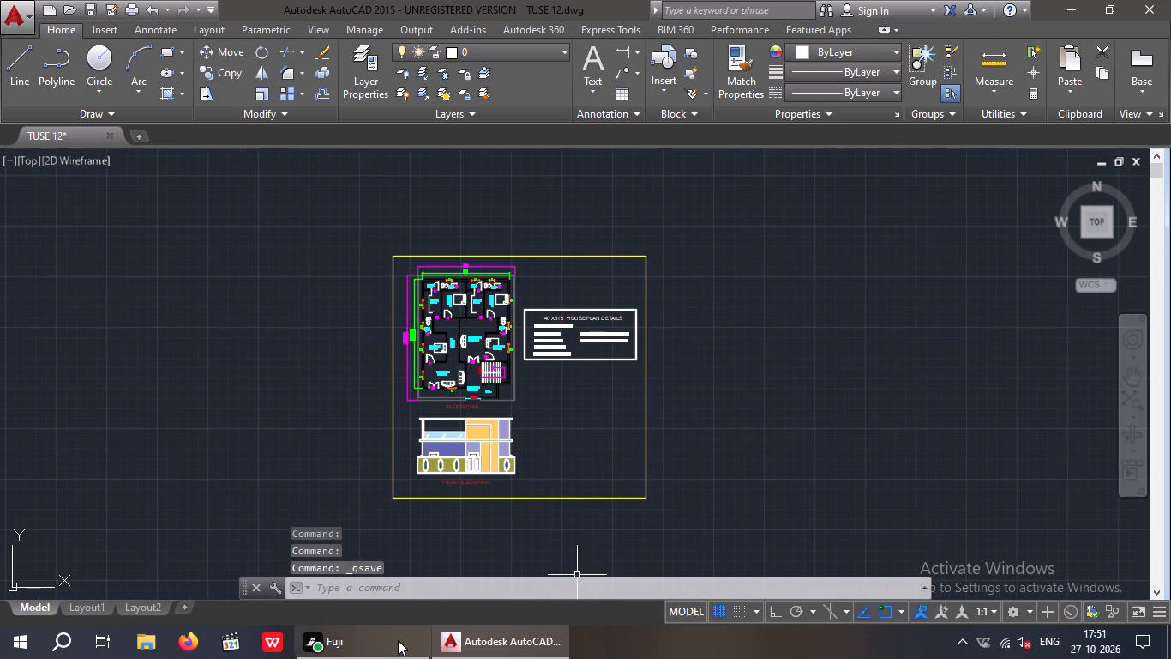
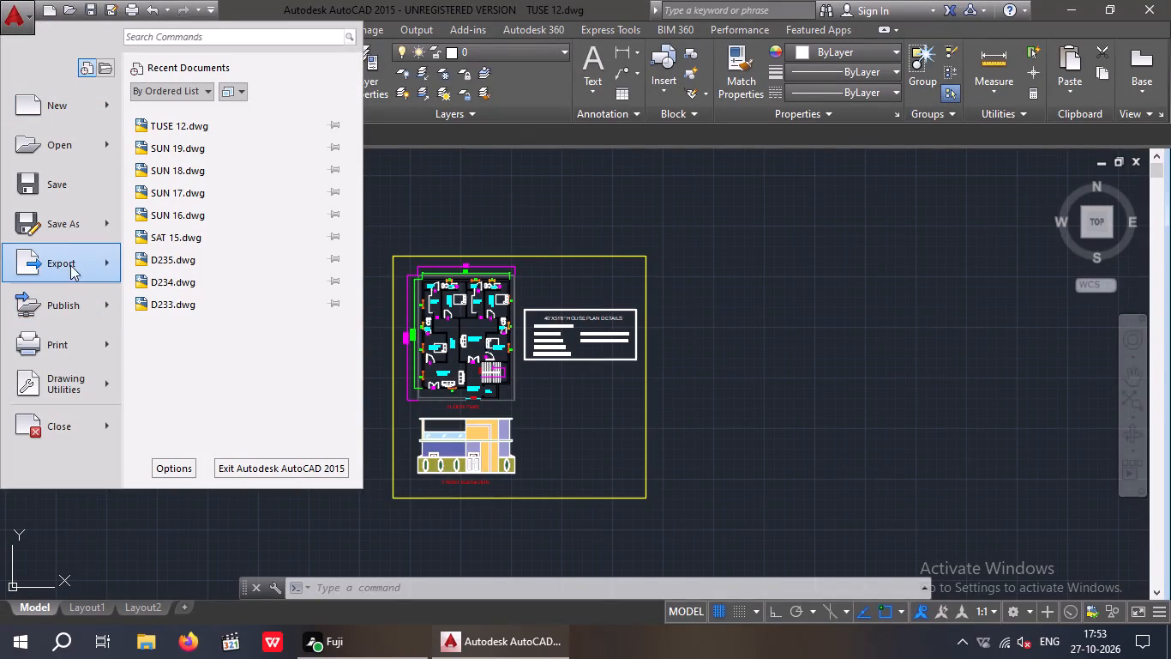
Save the drawing under the new name TUSE 13.dwg in the same project folder on the Desktop.
left_click(65, 227)
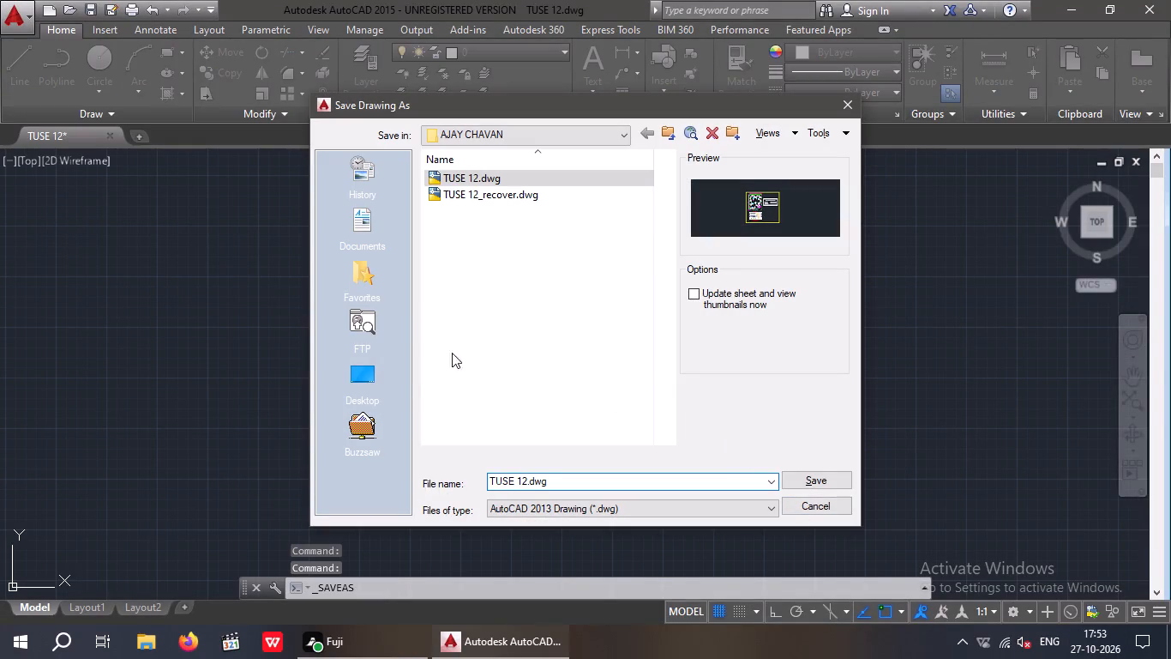
double_click(361, 382)
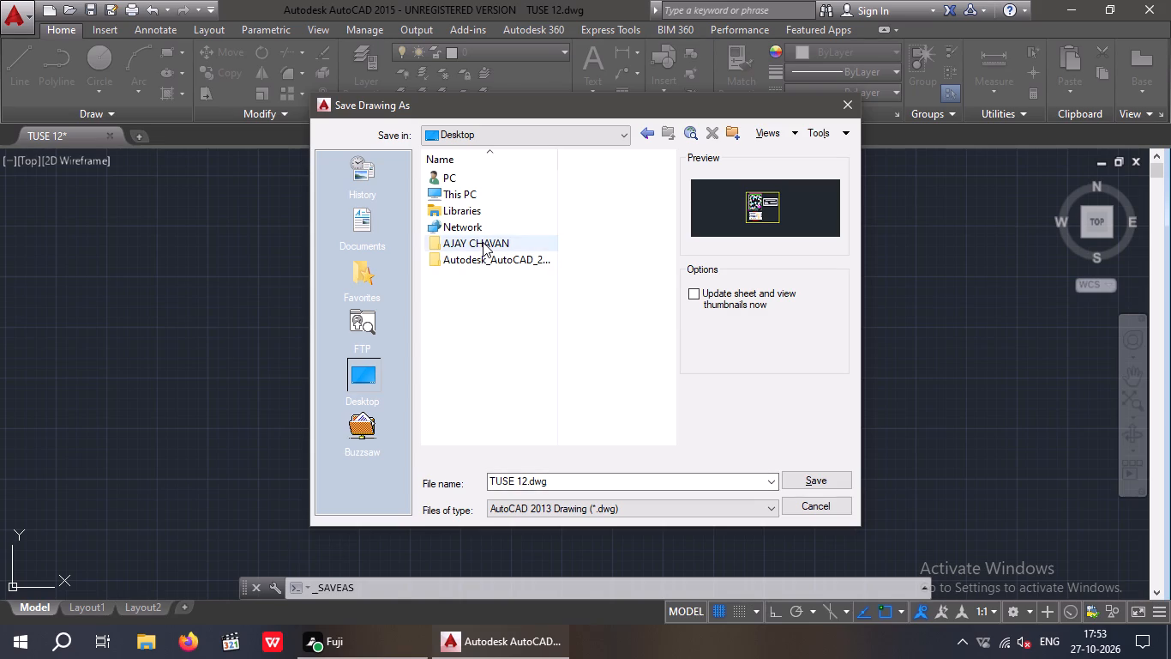
double_click(483, 242)
left_click(525, 480)
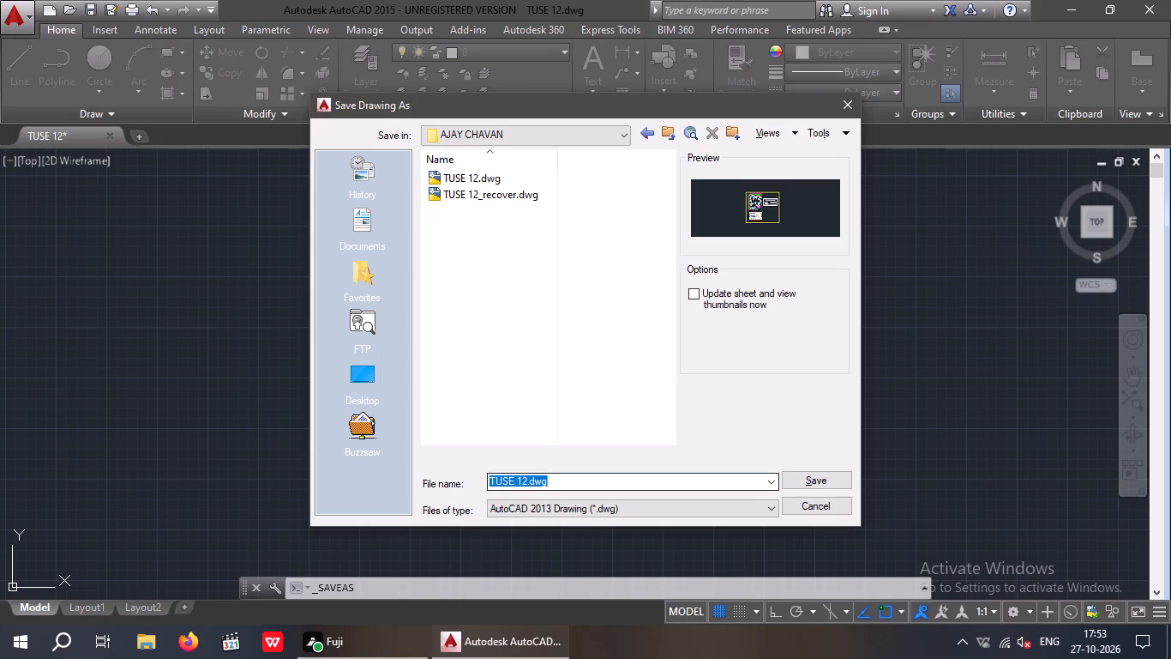
left_click(526, 481)
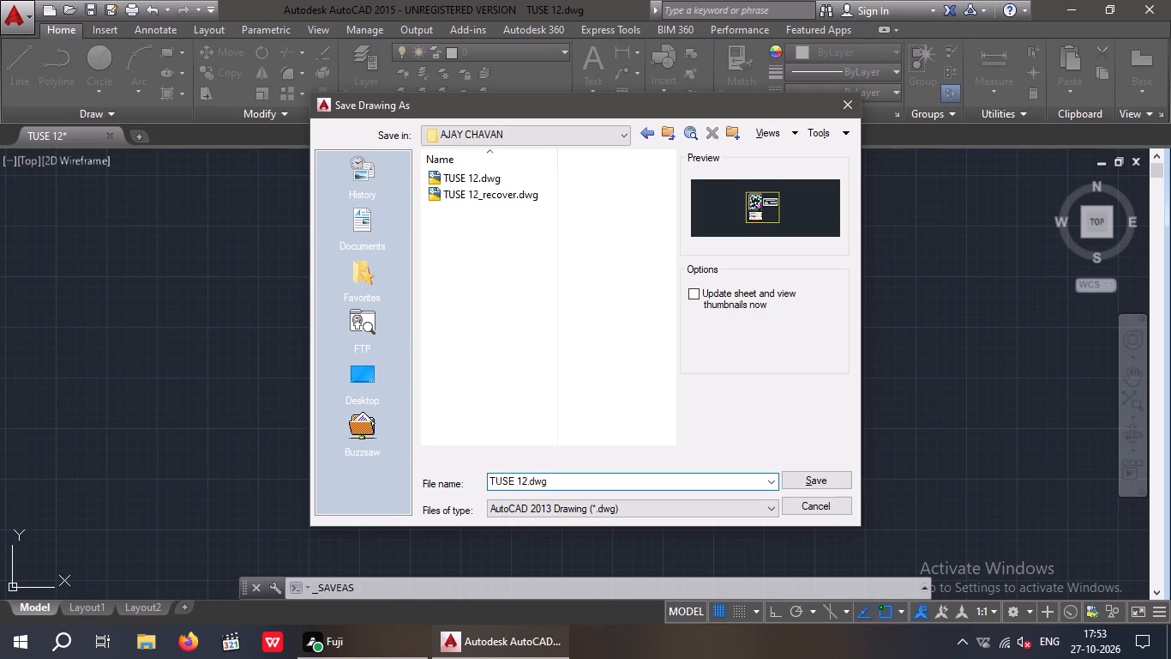
key("BackSpace")
key("3")
left_click(823, 481)
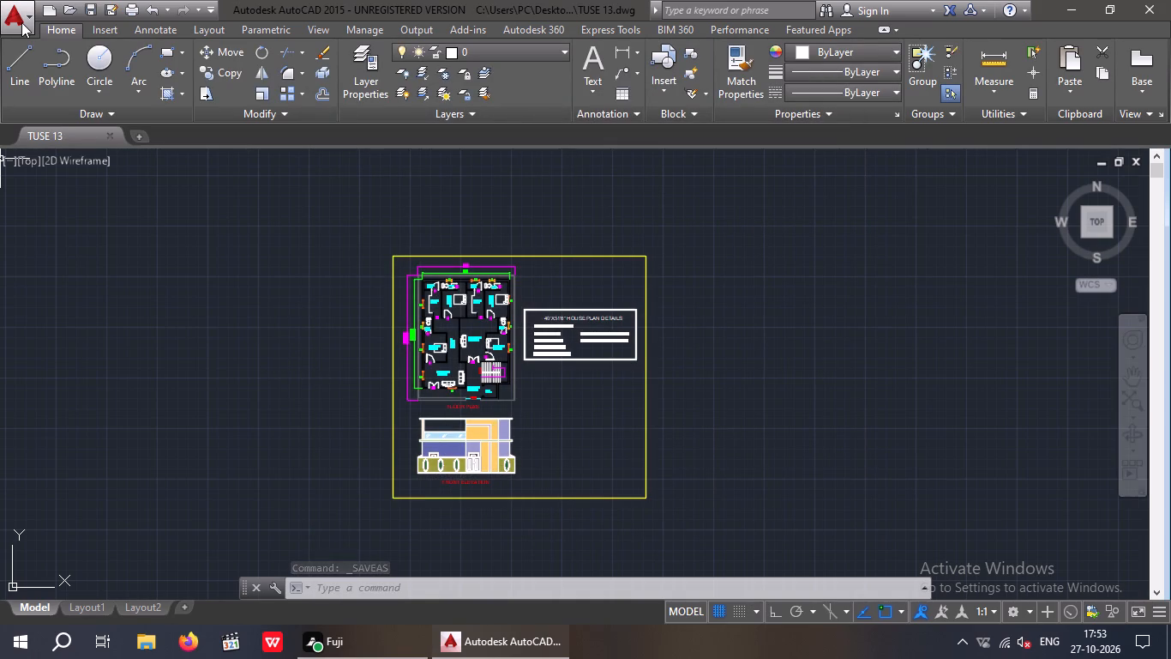
Turn off log file recording with the LOGFILEOFF command.
type("LO")
key("g")
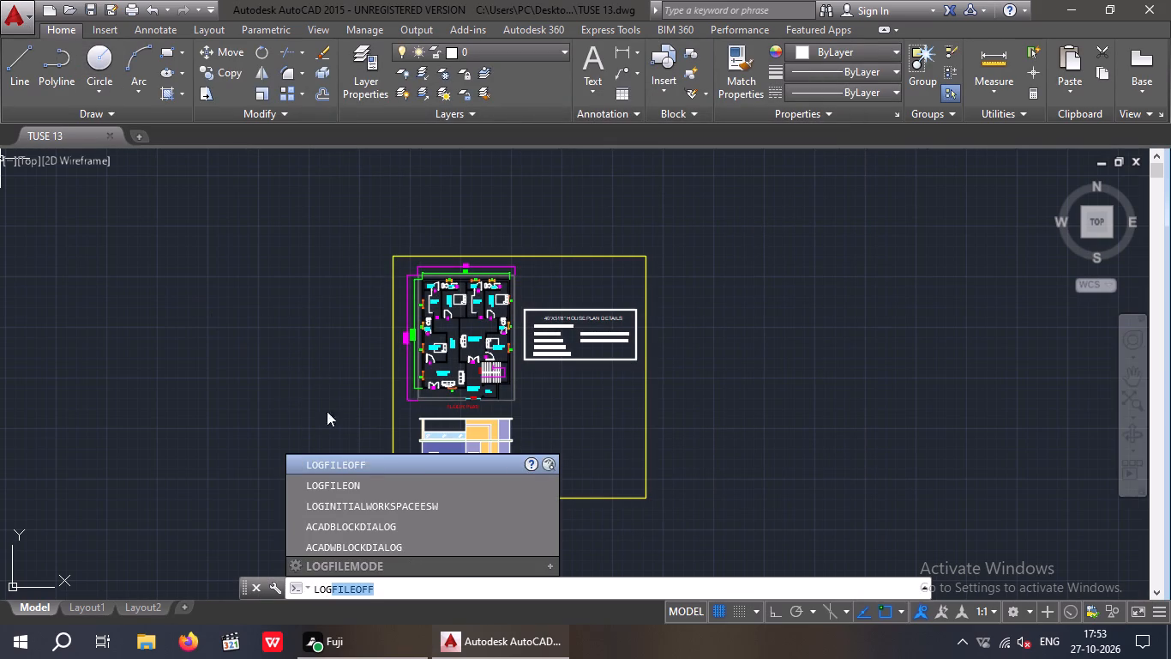
left_click(353, 466)
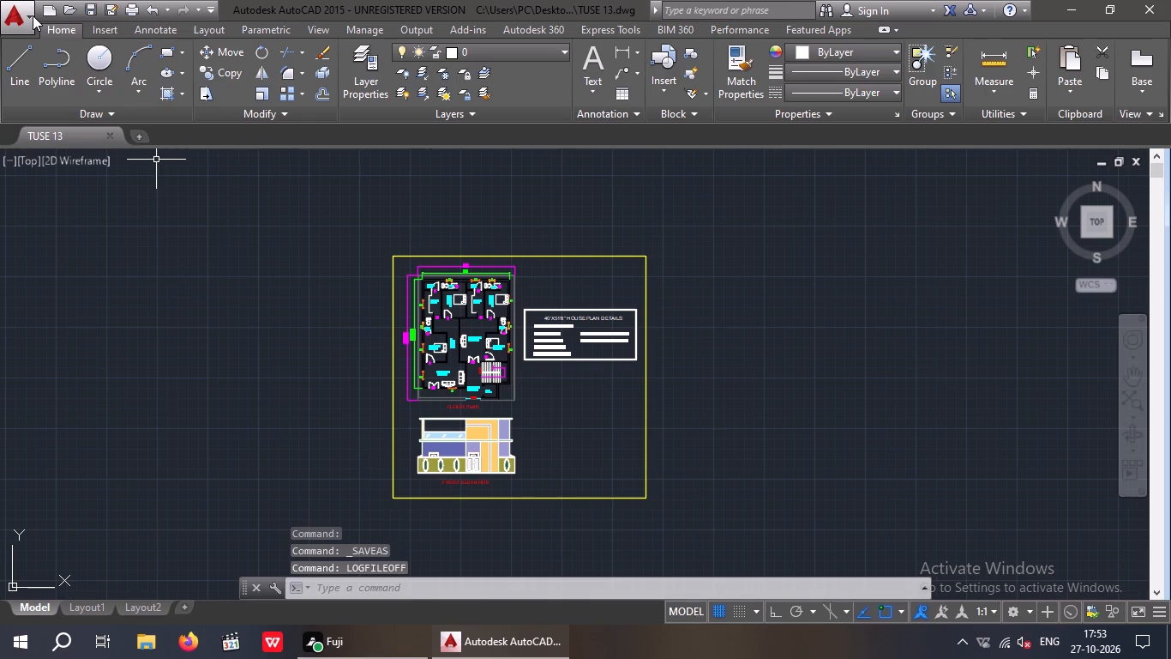
Save the drawing again as TUSE 13.dwg in the Desktop project folder, replacing the existing file.
left_click(21, 17)
left_click(83, 238)
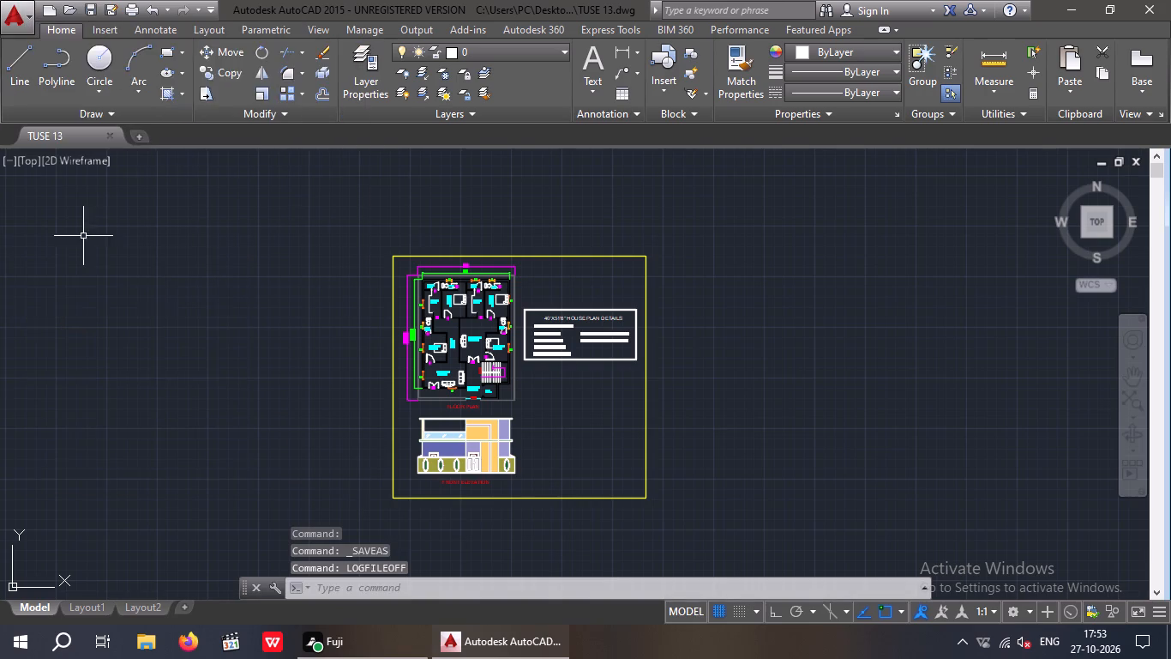
double_click(355, 378)
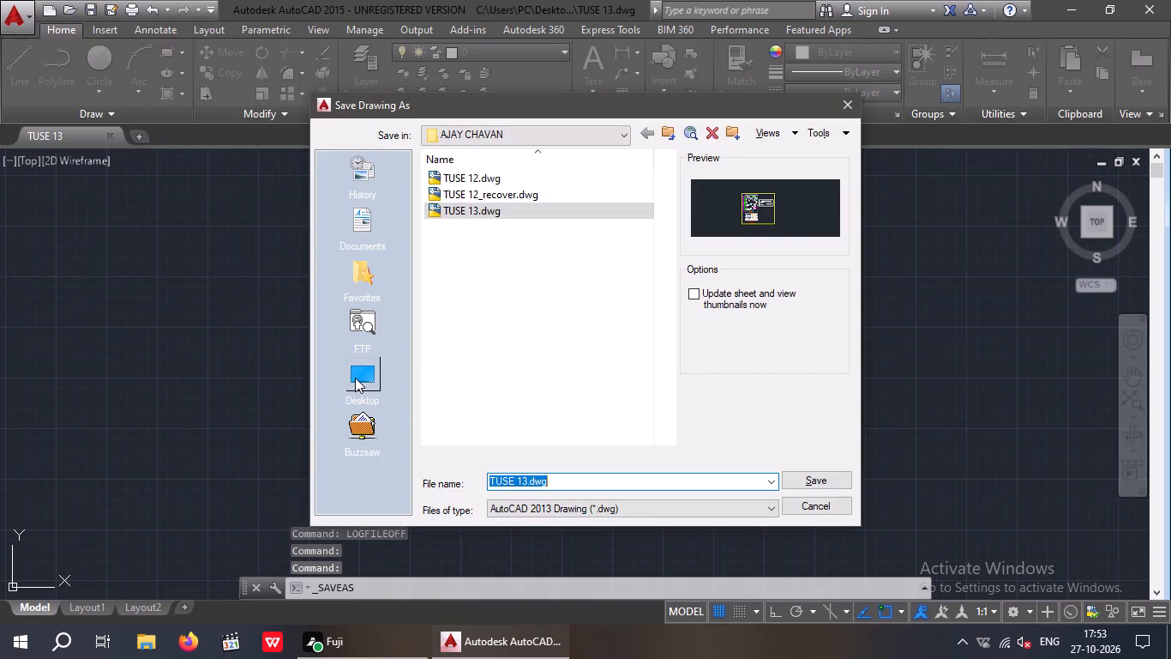
double_click(506, 239)
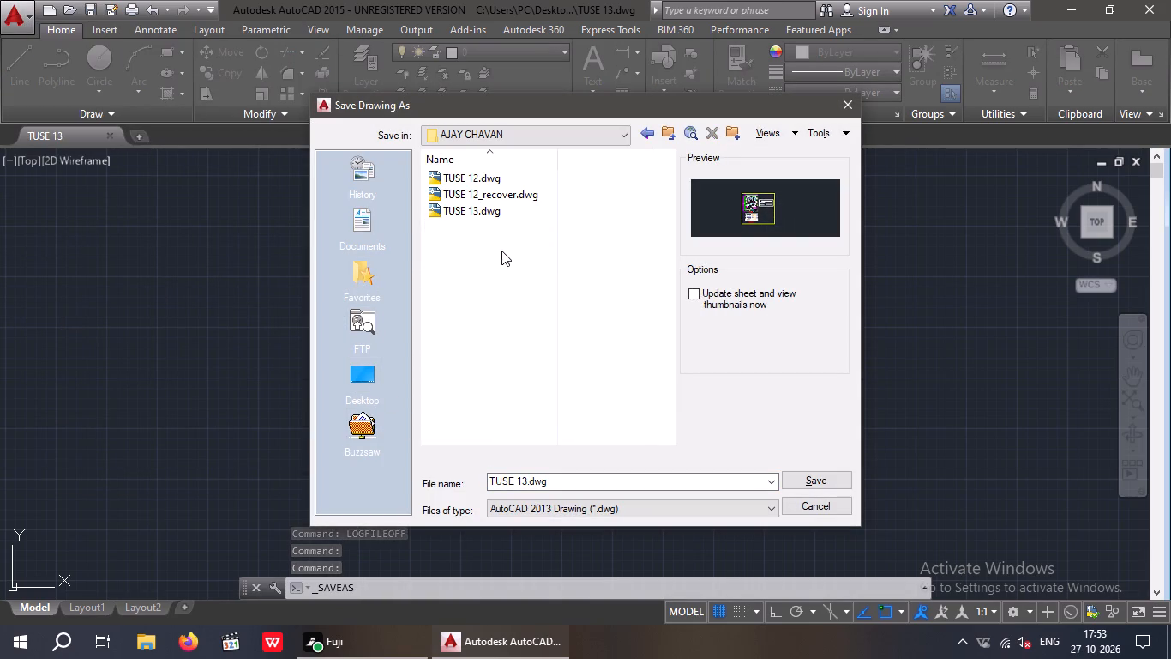
left_click(811, 480)
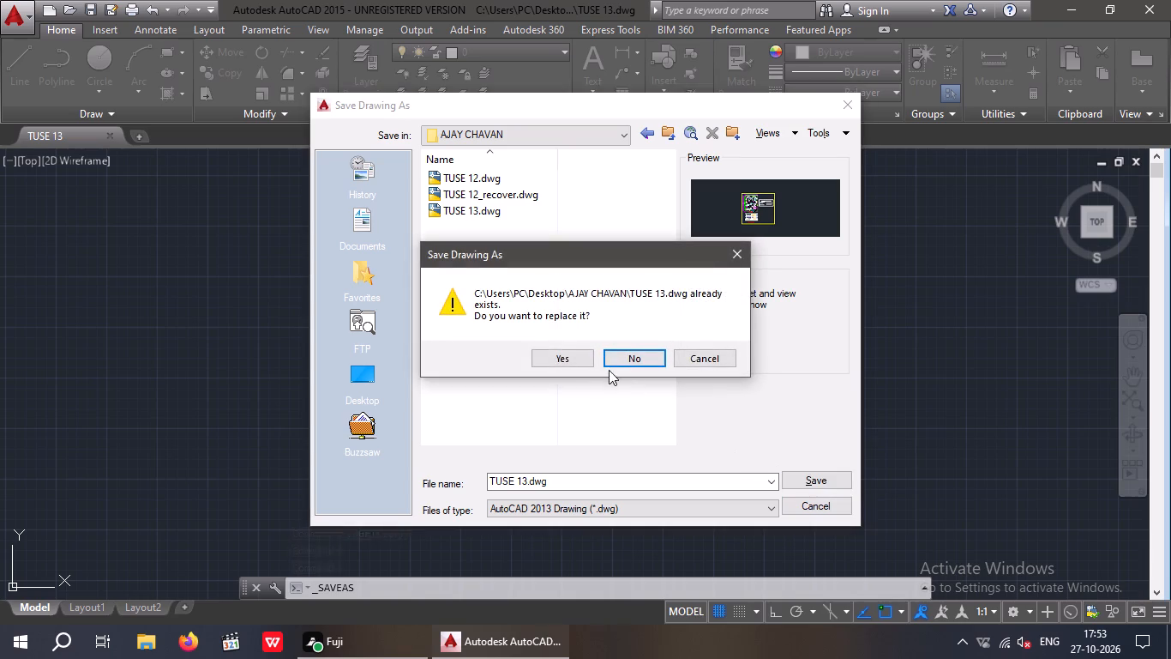
left_click(561, 358)
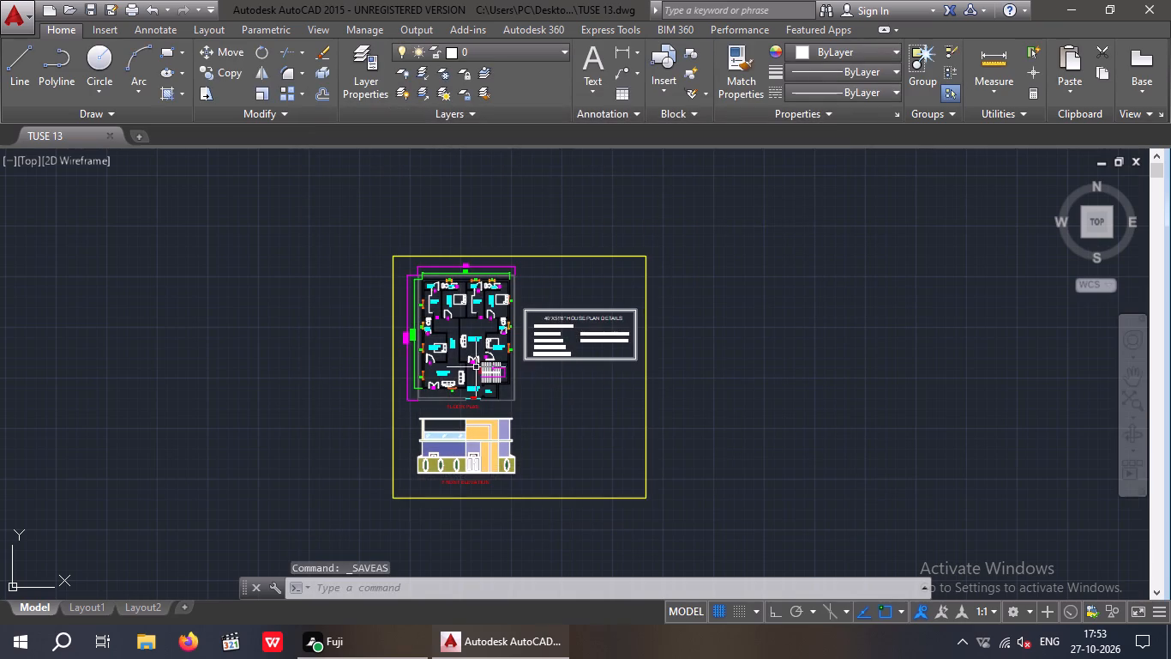
Set up a plot with the previous plot's settings, using a window around the yellow sheet border as plot area.
key("ctrl+p")
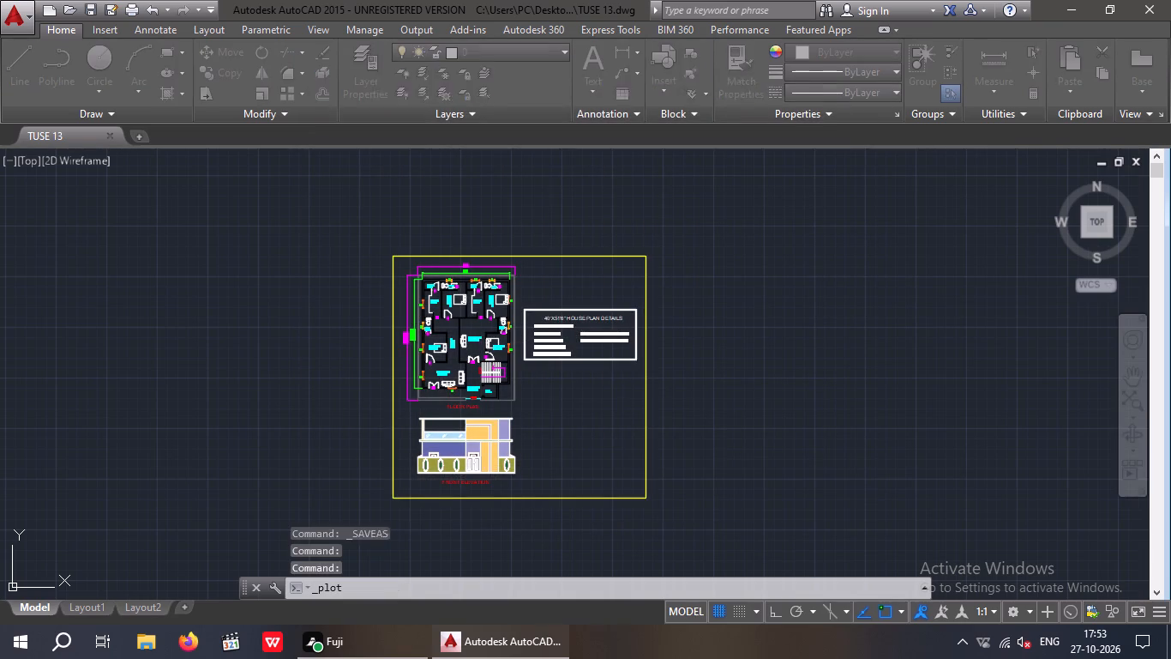
left_click(516, 141)
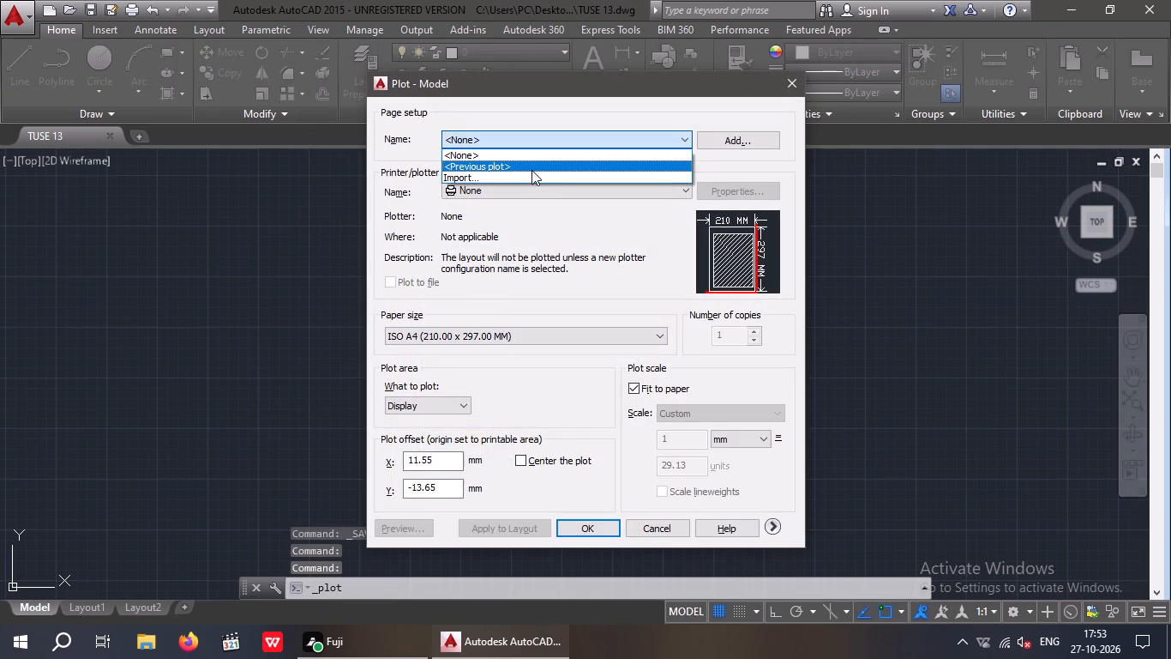
left_click(531, 170)
left_click(520, 410)
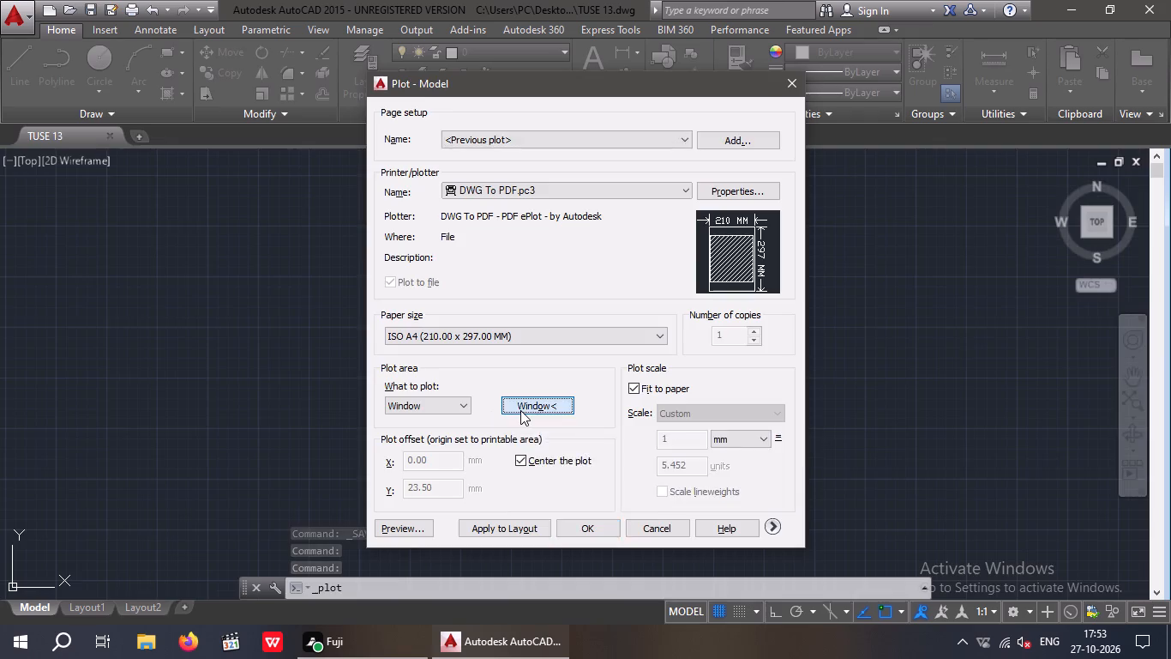
left_click(393, 255)
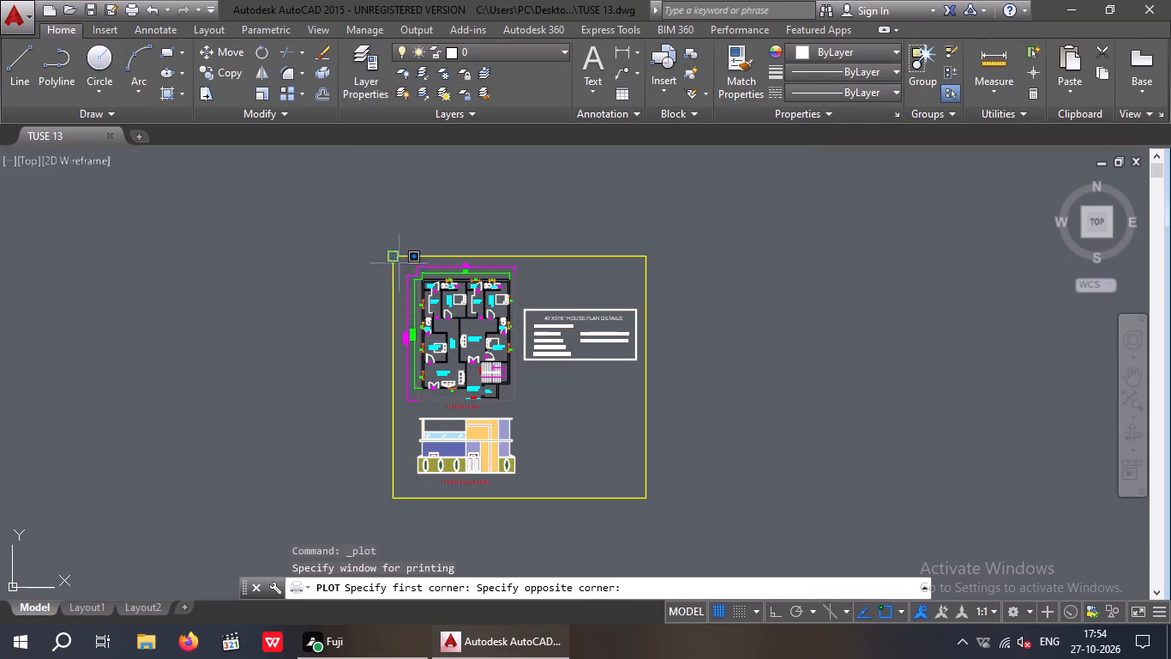
left_click(647, 499)
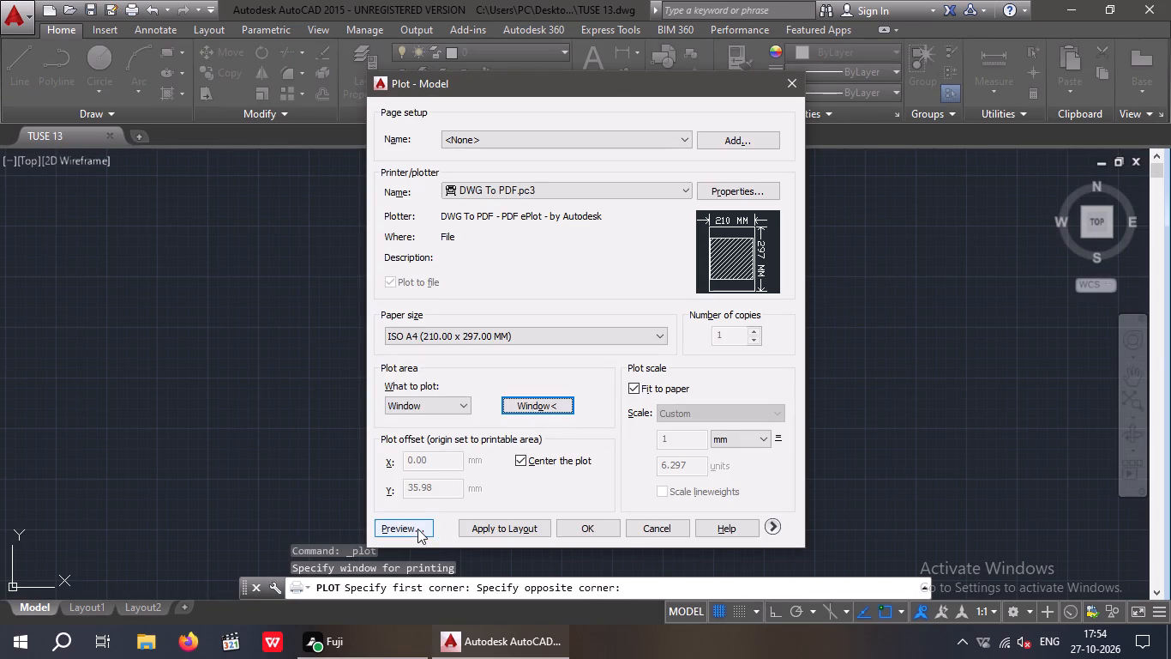
Preview the sheet and plot it to TUSE 13-Model.pdf in the Desktop project folder, closing the resulting PDF.
left_click(417, 529)
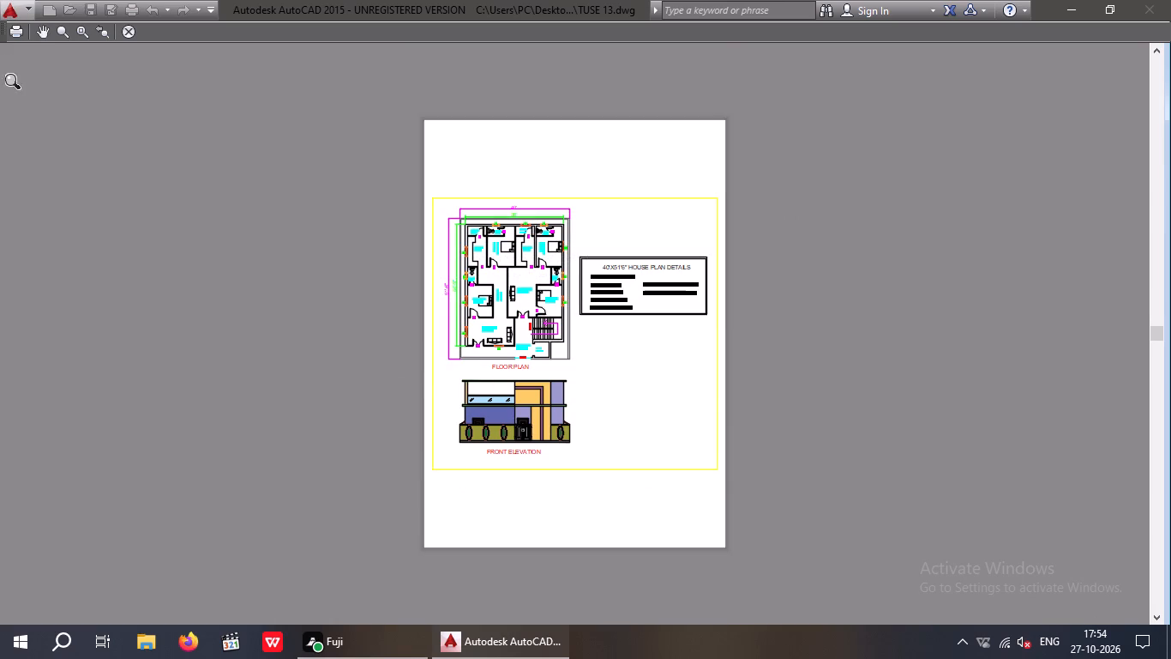
left_click(16, 33)
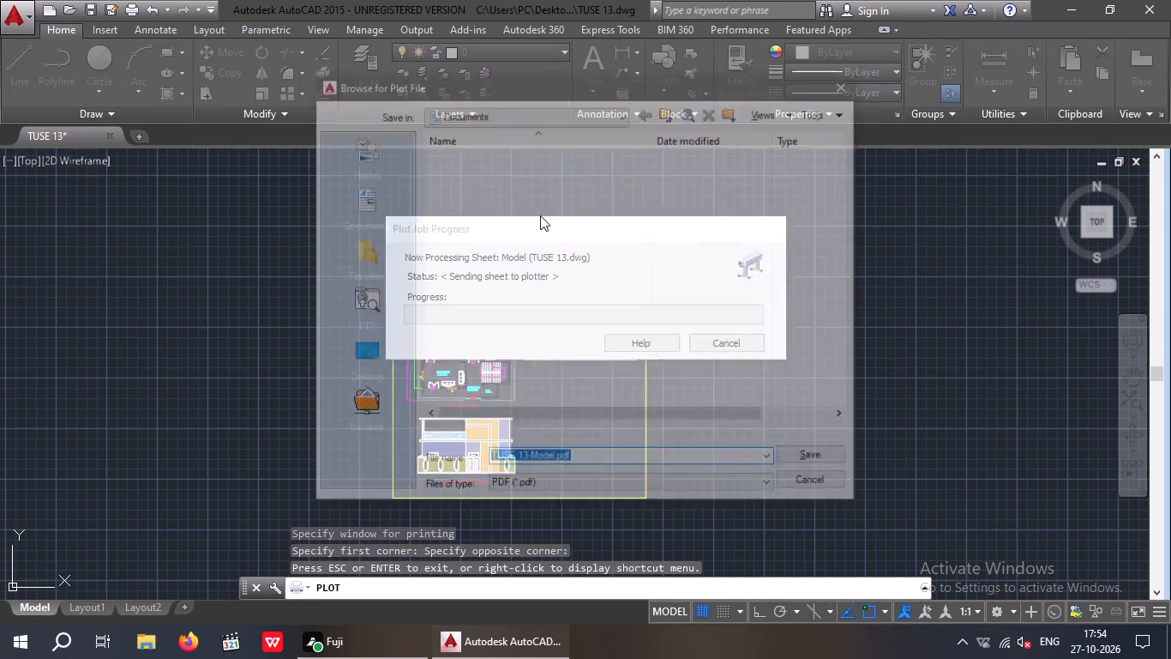
double_click(356, 355)
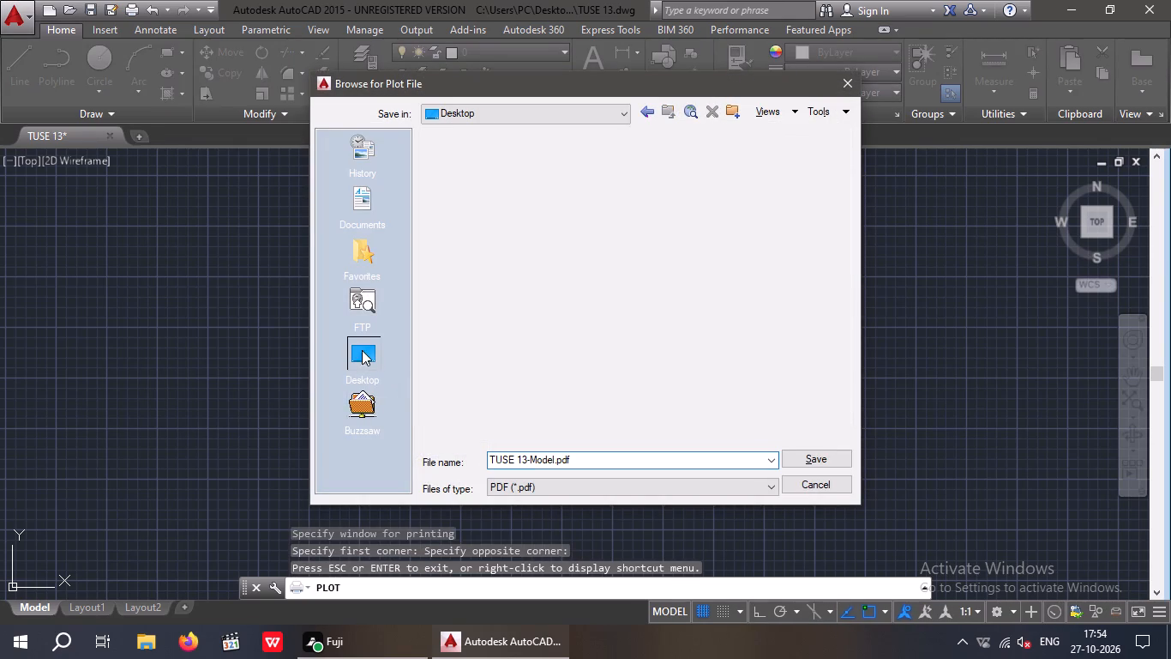
double_click(485, 219)
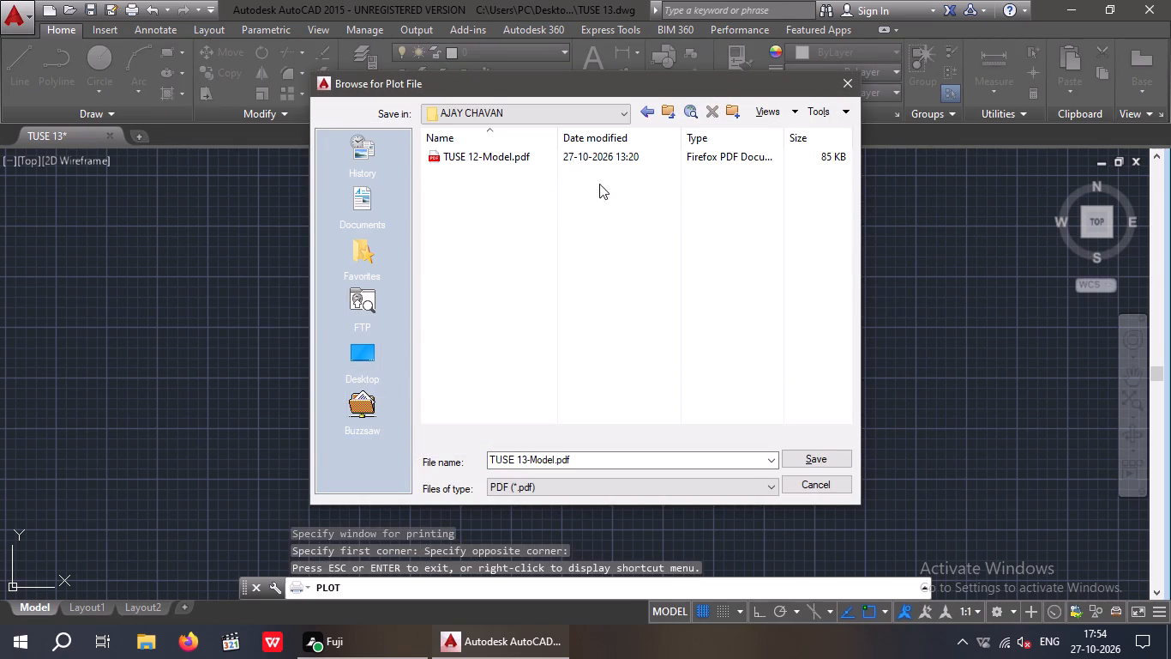
left_click(810, 462)
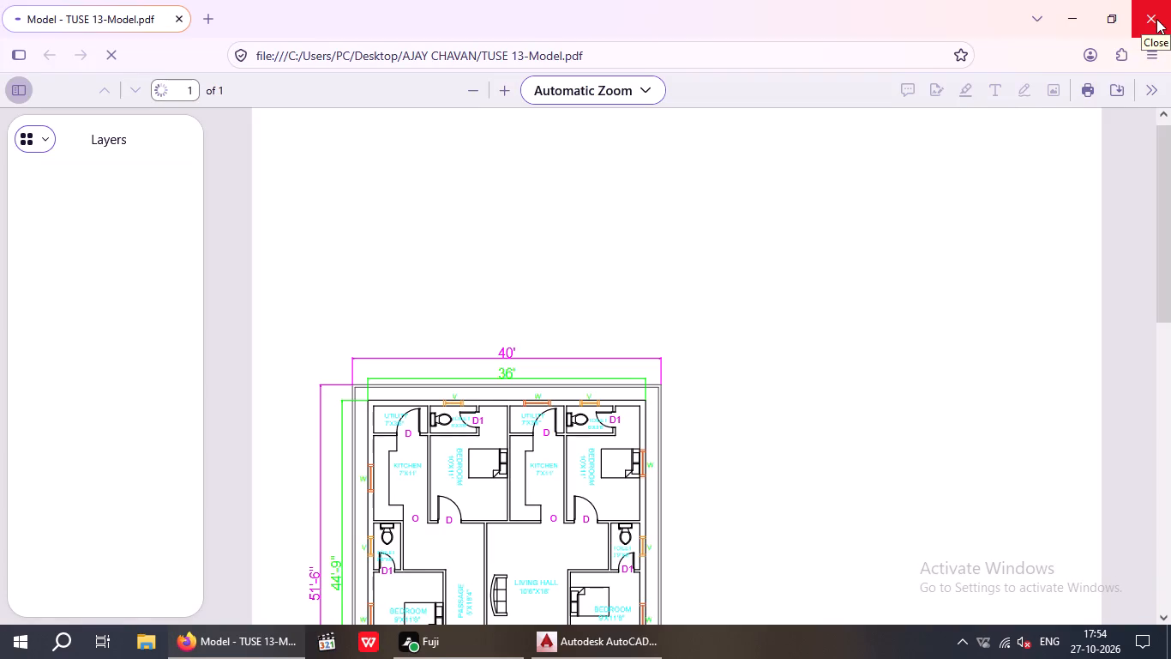
left_click(1159, 18)
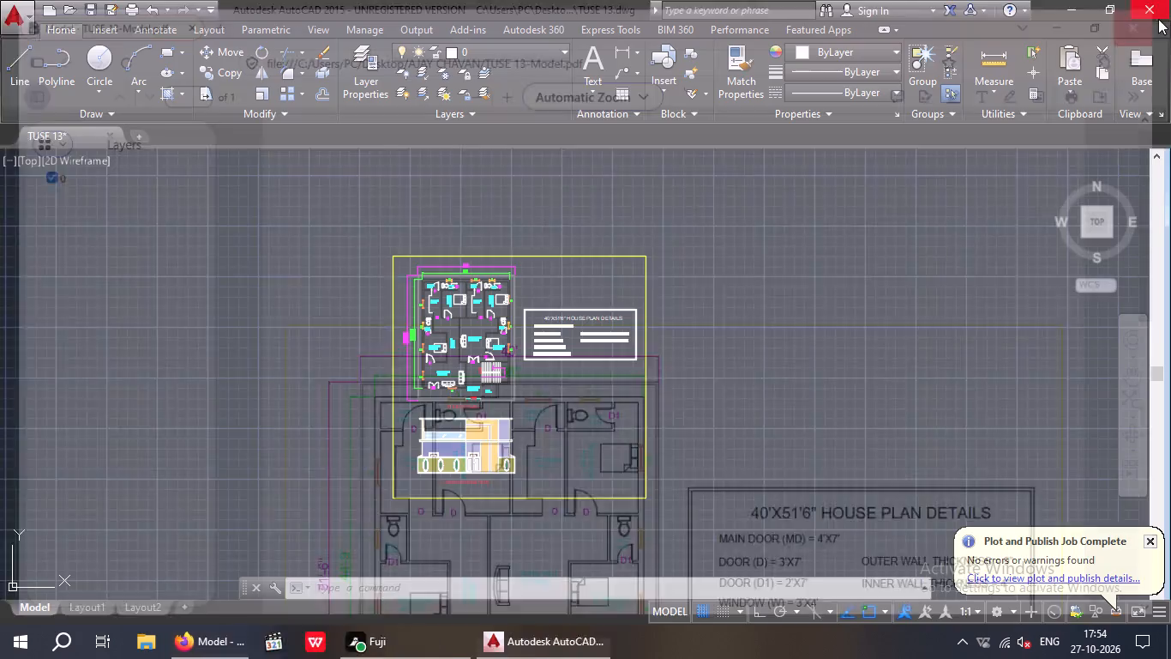